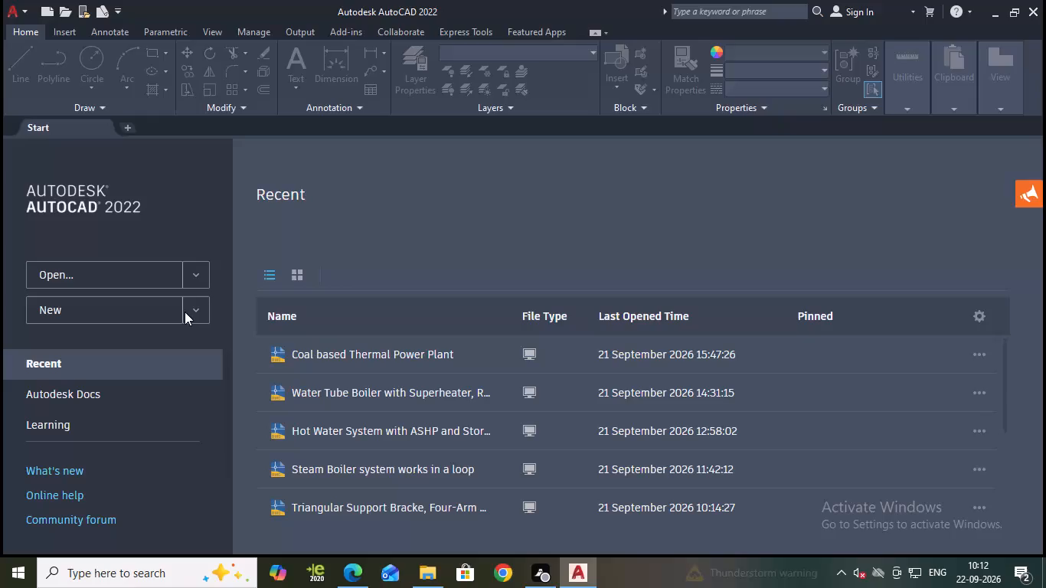
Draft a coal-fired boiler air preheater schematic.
Create a new blank drawing from the start page.
scroll(174, 312, down, 1)
click(144, 302)
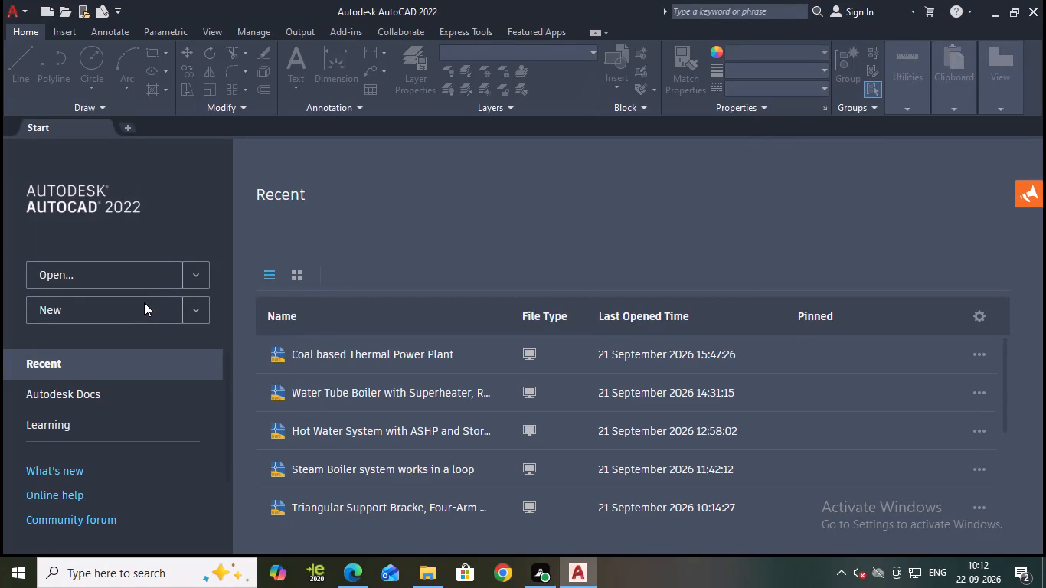
click(48, 313)
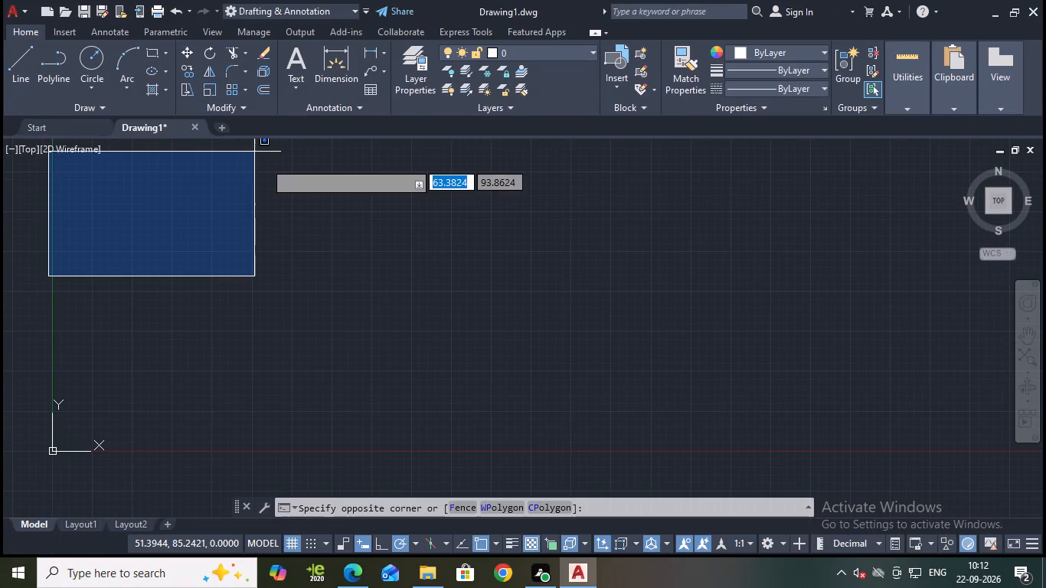
key(Escape)
scroll(313, 250, down, 2)
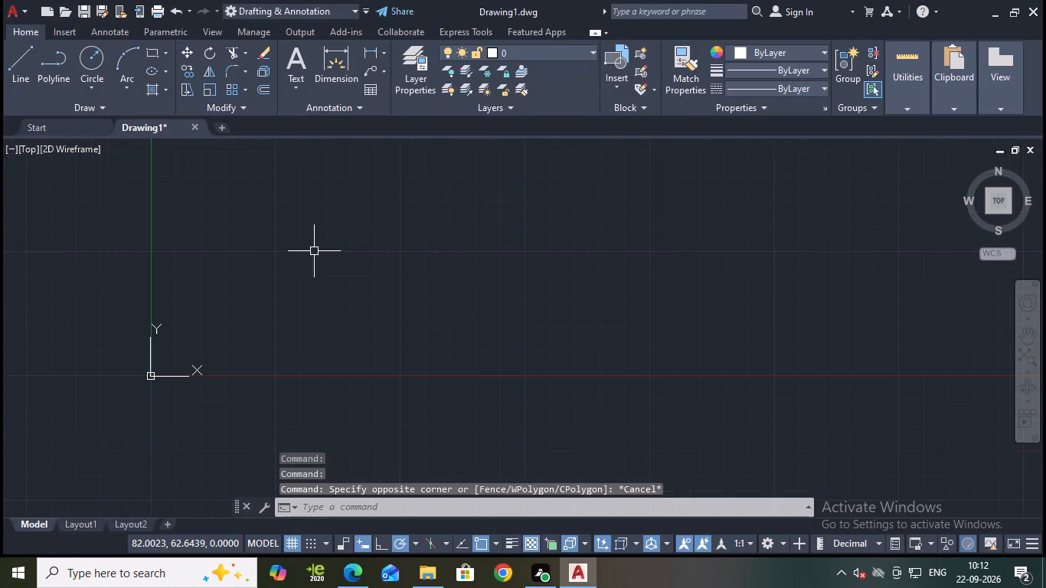
key(Escape)
Turn on command log recording with LOGFILEON.
middle_drag(443, 320, 397, 365)
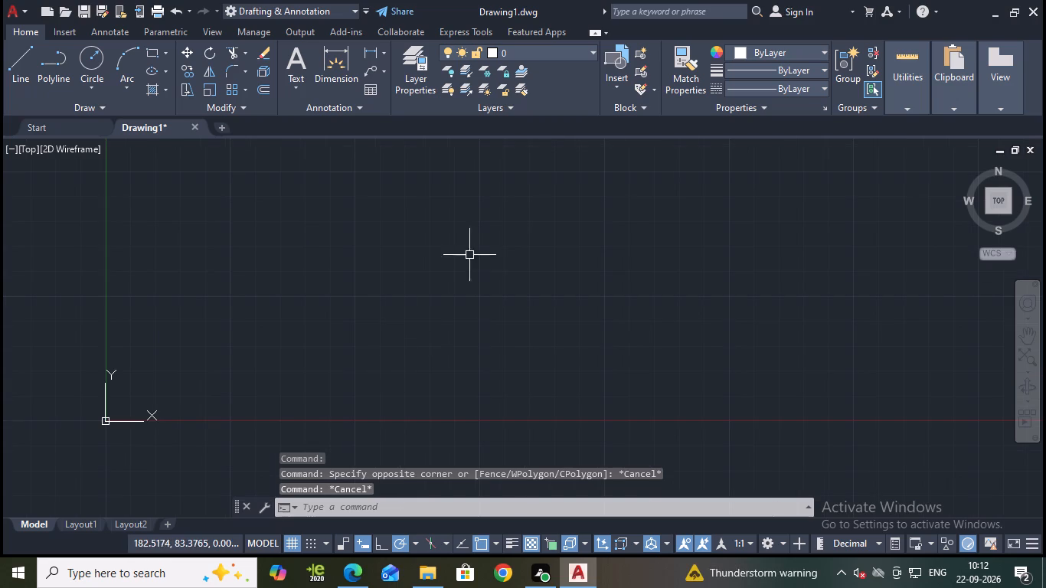
middle_drag(495, 230, 409, 369)
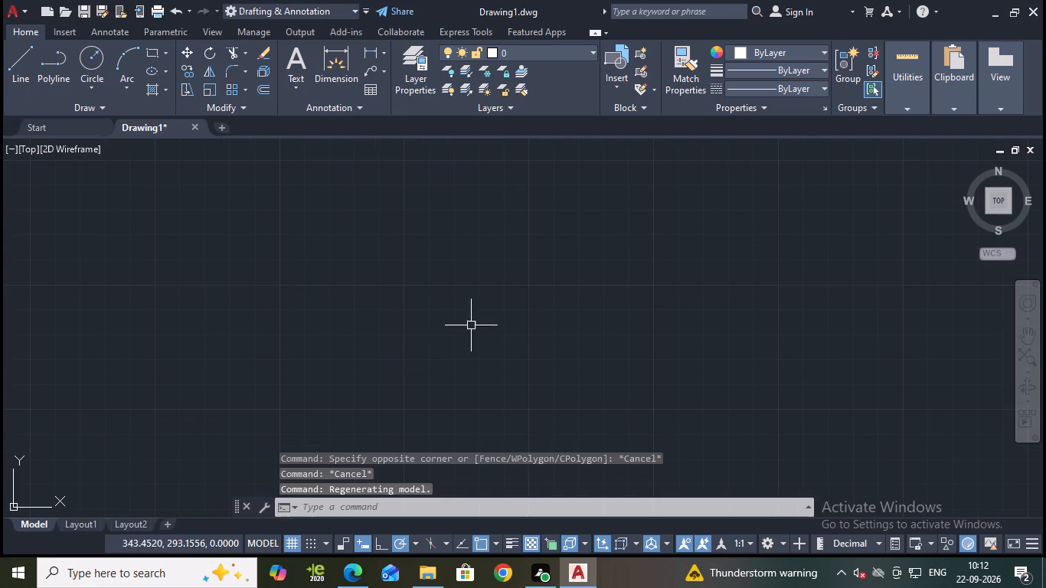
text(lo)
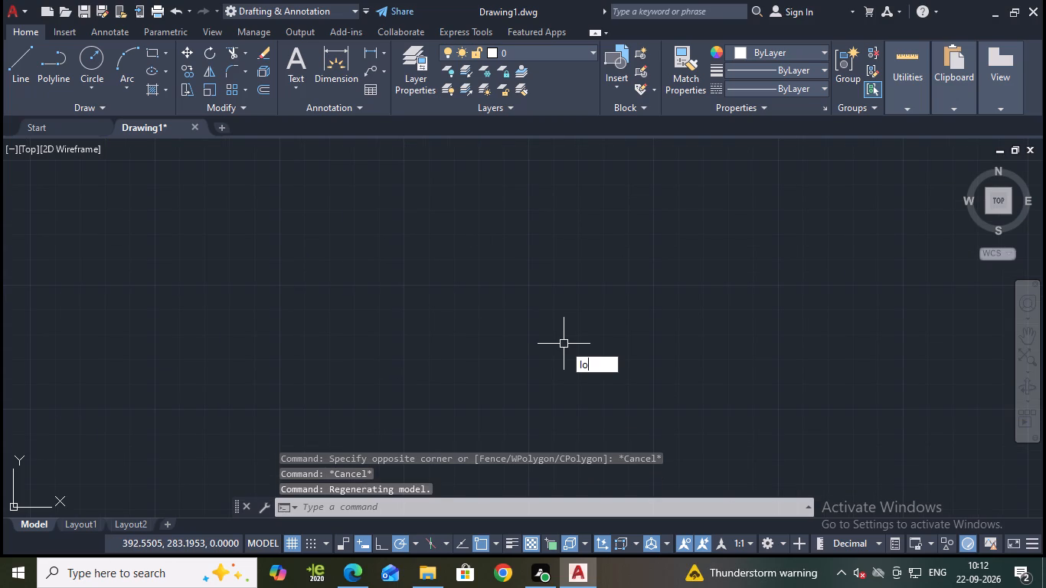
key(g)
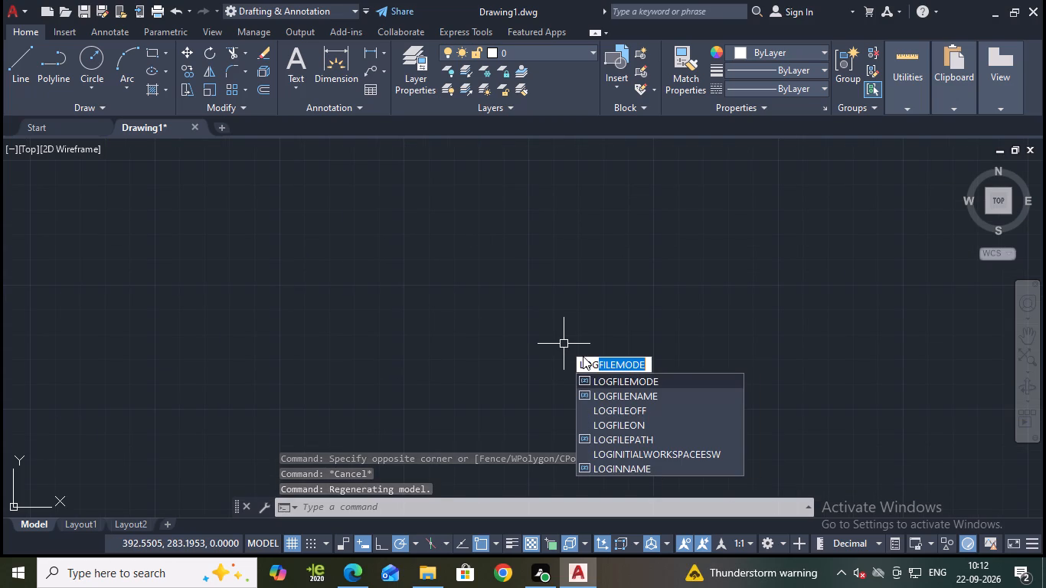
click(656, 423)
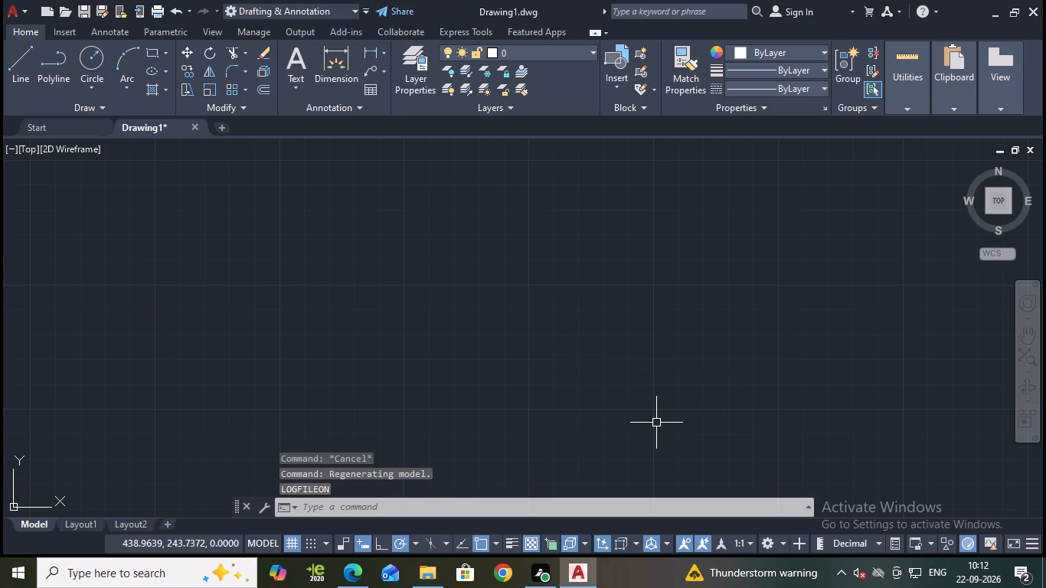
Save the drawing in the Documents folder under the name "air preheater system".
scroll(549, 287, down, 1)
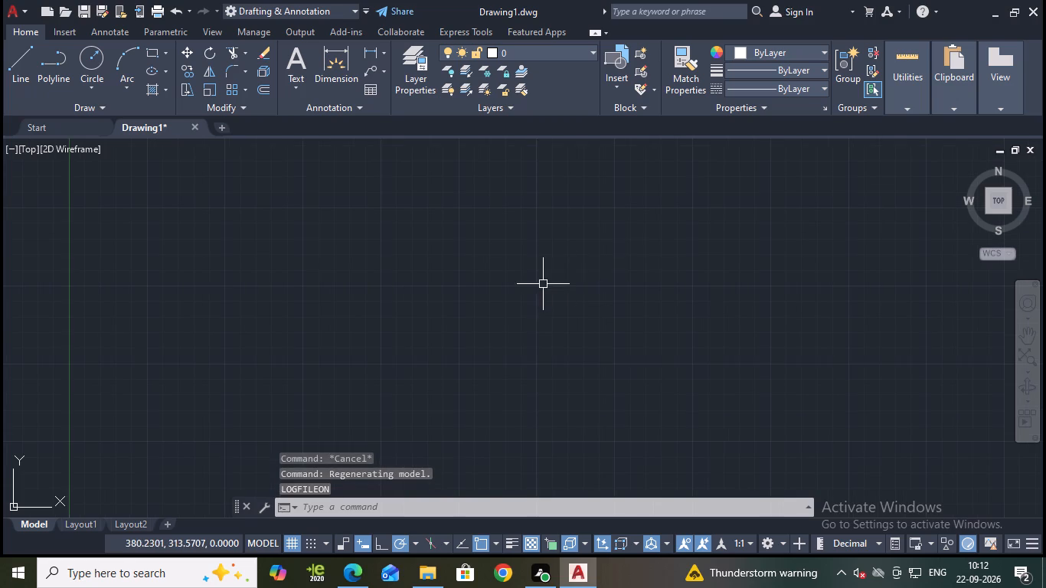
middle_drag(633, 256, 555, 258)
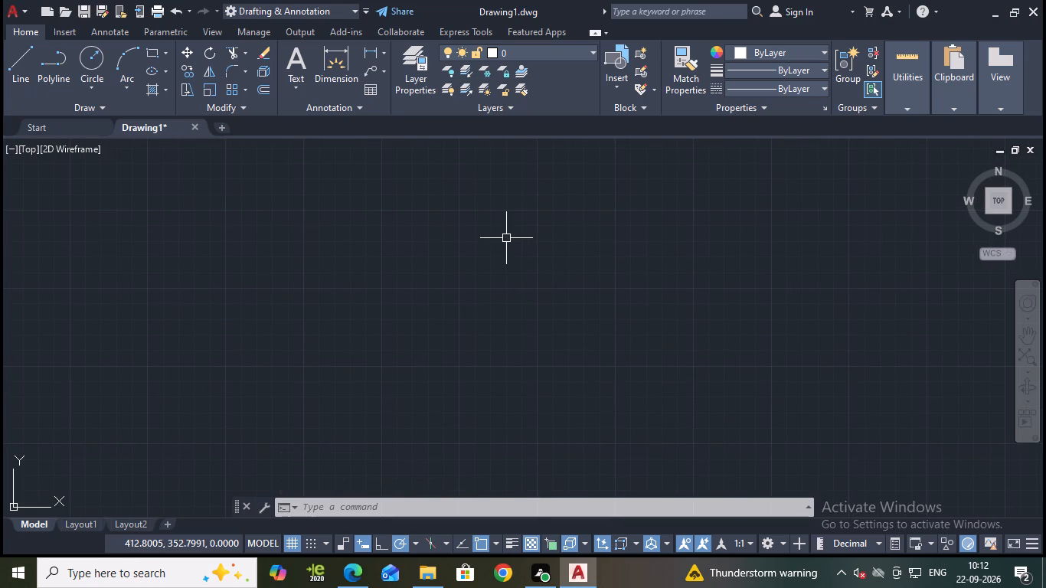
key(ctrl+s)
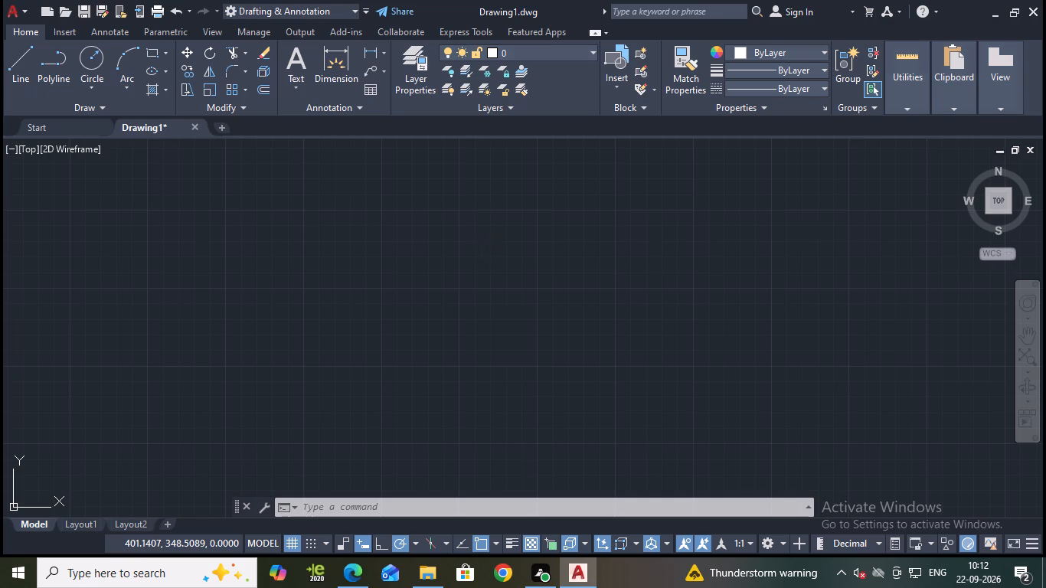
key(ctrl+v)
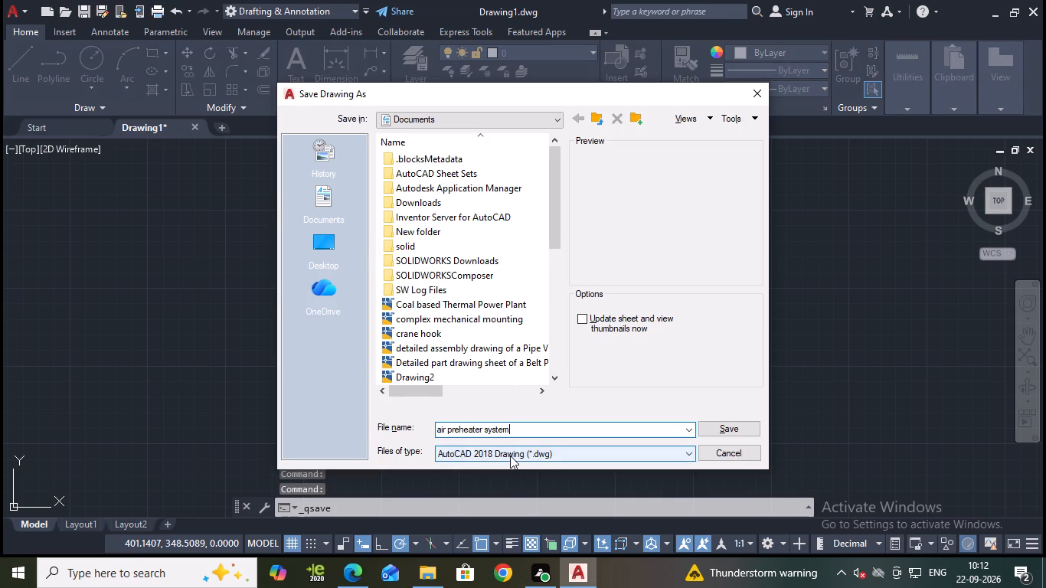
click(721, 433)
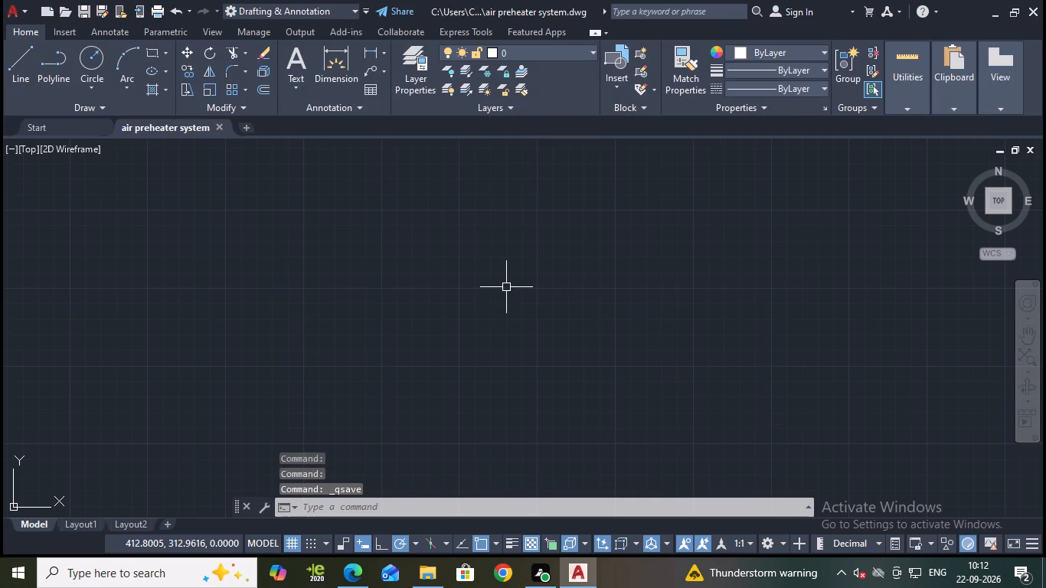
Set the model space limits with the lower left corner at 0,0 and the upper right corner at 297,210.
text(limits)
key(Return)
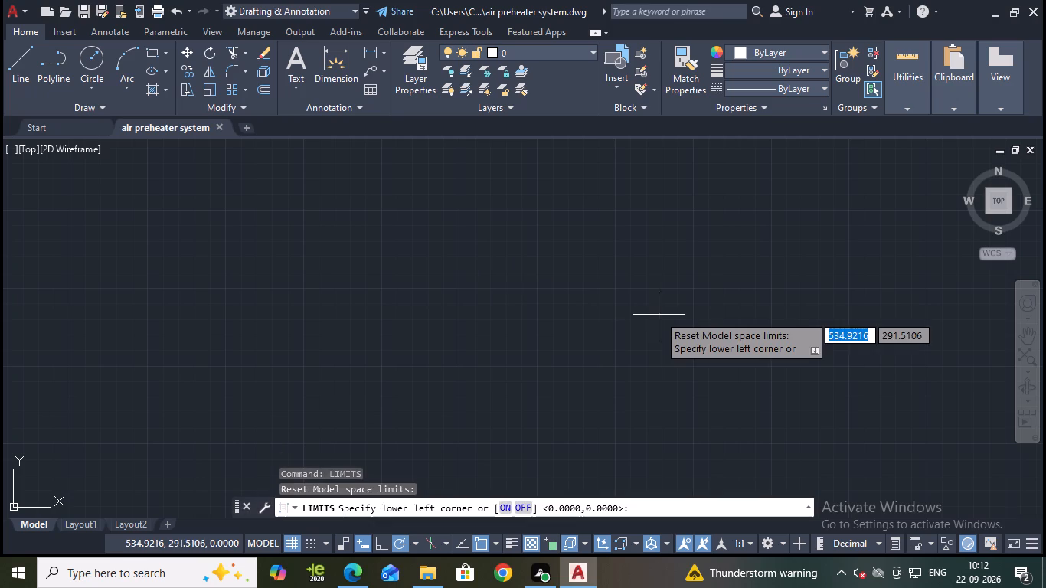
text(0,0)
key(Return)
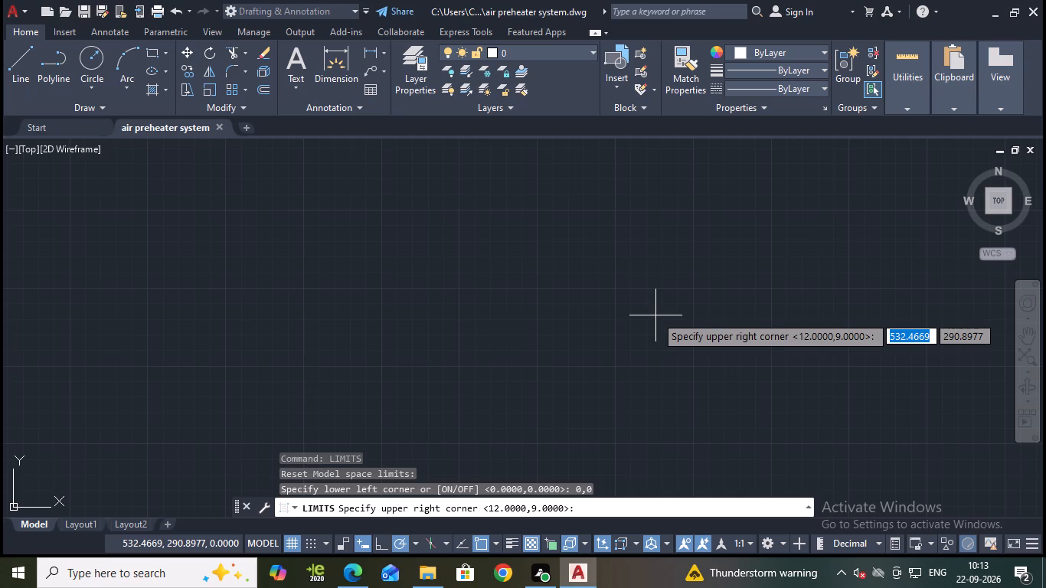
text(29)
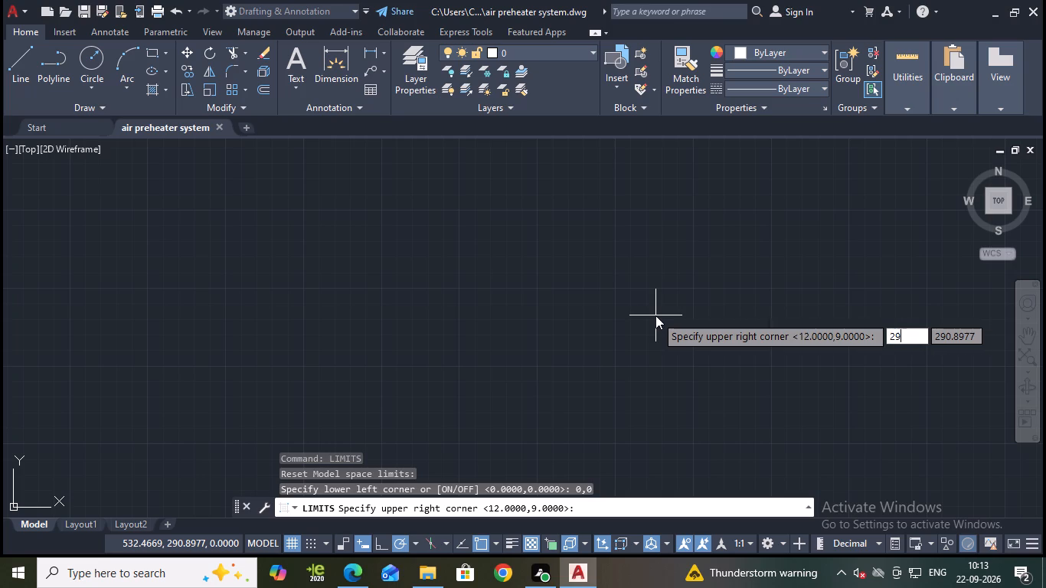
key(7)
key(Tab)
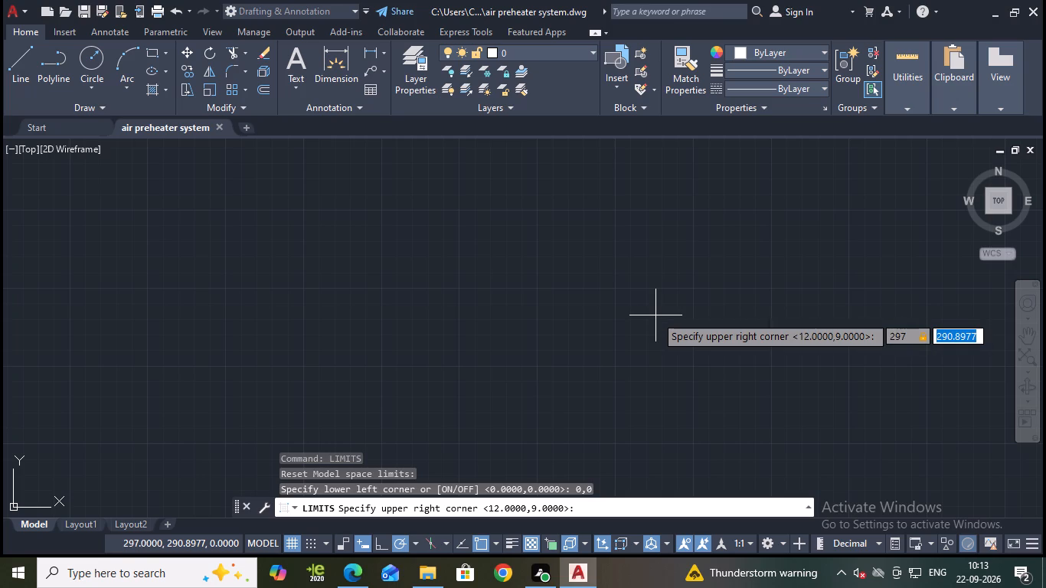
text(210)
key(Return)
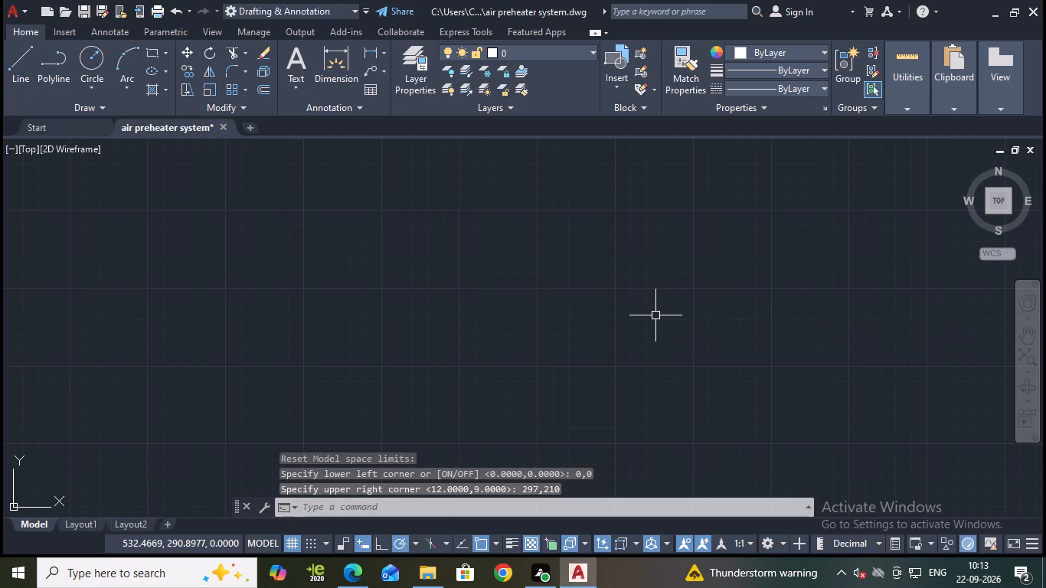
key(z)
key(Return)
key(a)
key(Return)
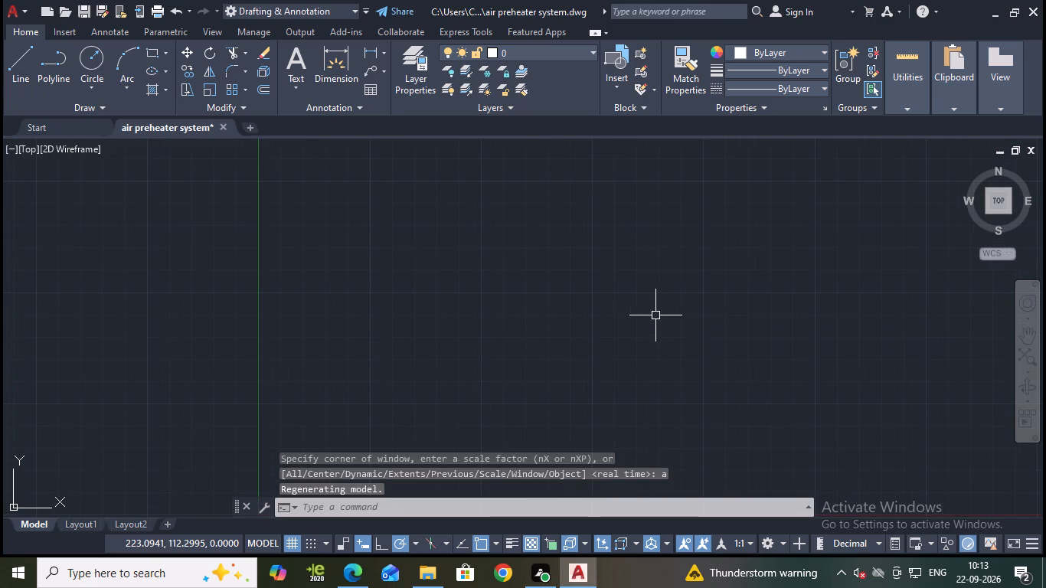
Disable the display of the grid beyond the limits in the drafting settings.
text(ds)
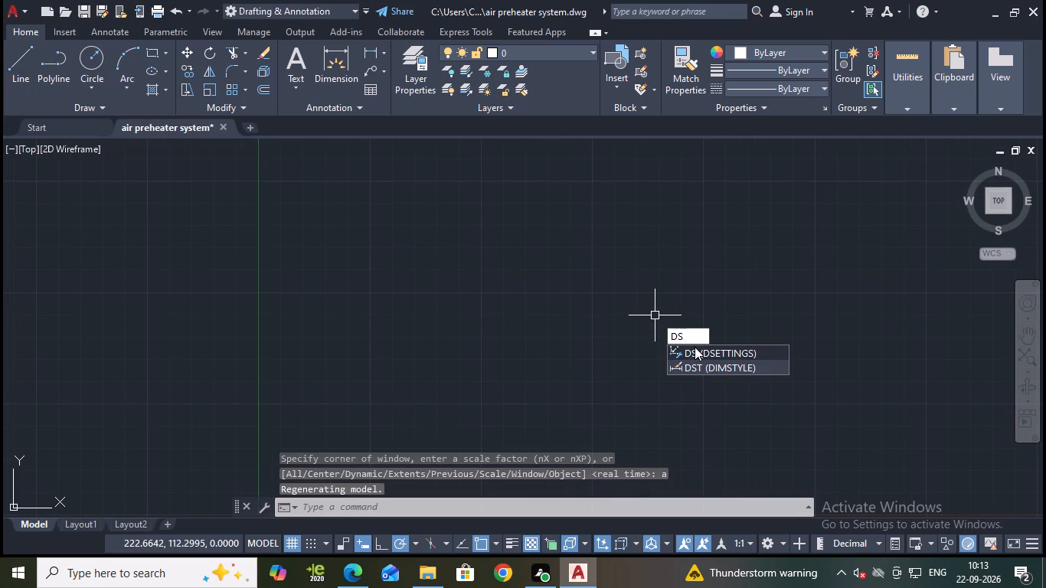
key(Return)
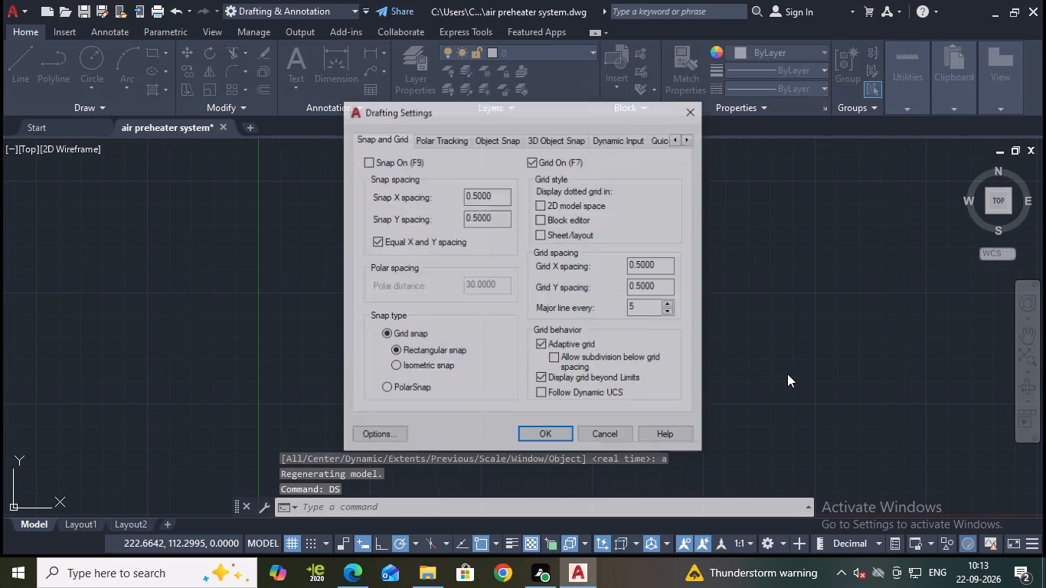
click(370, 136)
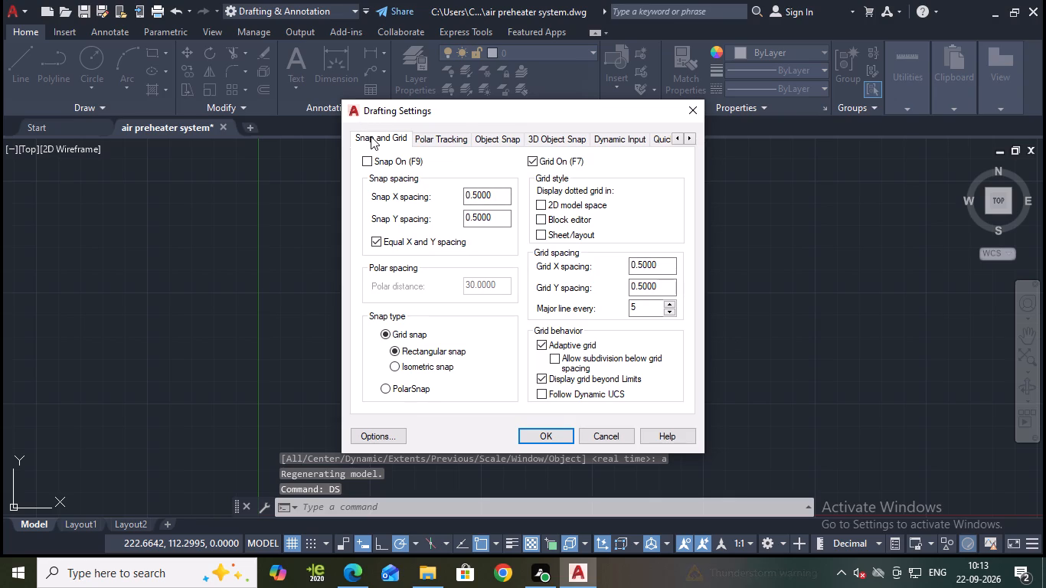
click(542, 377)
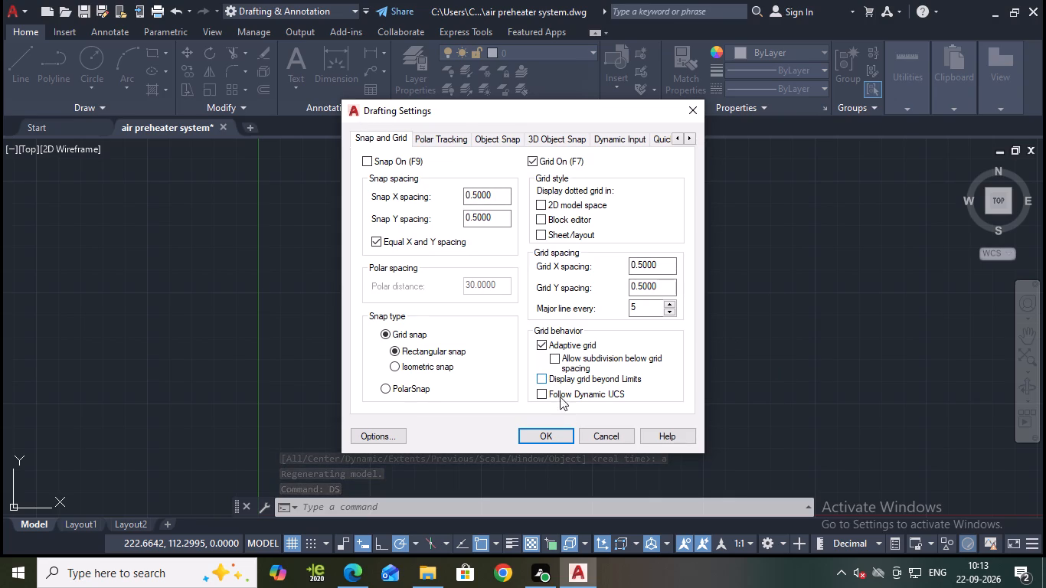
click(561, 432)
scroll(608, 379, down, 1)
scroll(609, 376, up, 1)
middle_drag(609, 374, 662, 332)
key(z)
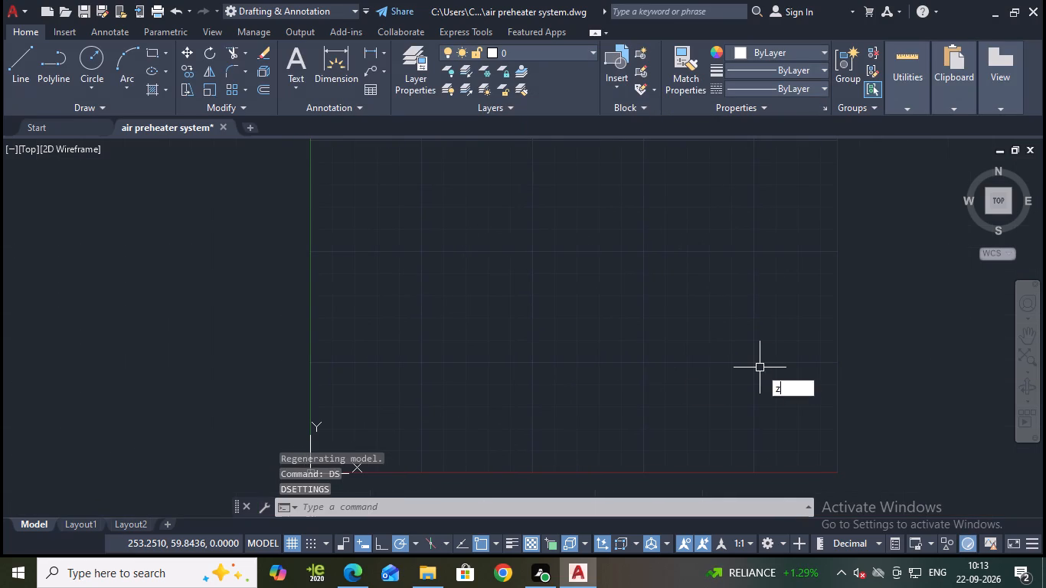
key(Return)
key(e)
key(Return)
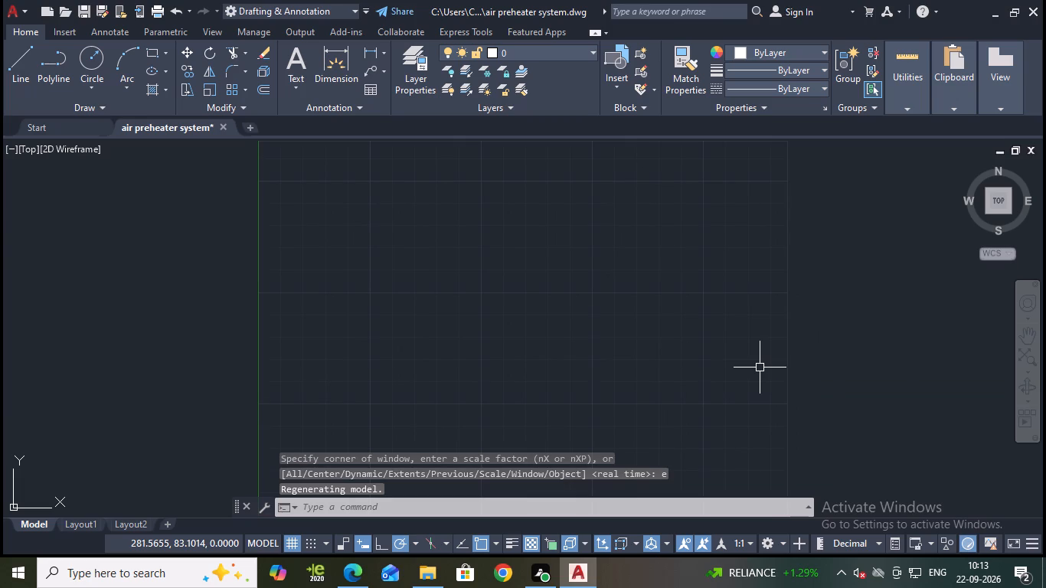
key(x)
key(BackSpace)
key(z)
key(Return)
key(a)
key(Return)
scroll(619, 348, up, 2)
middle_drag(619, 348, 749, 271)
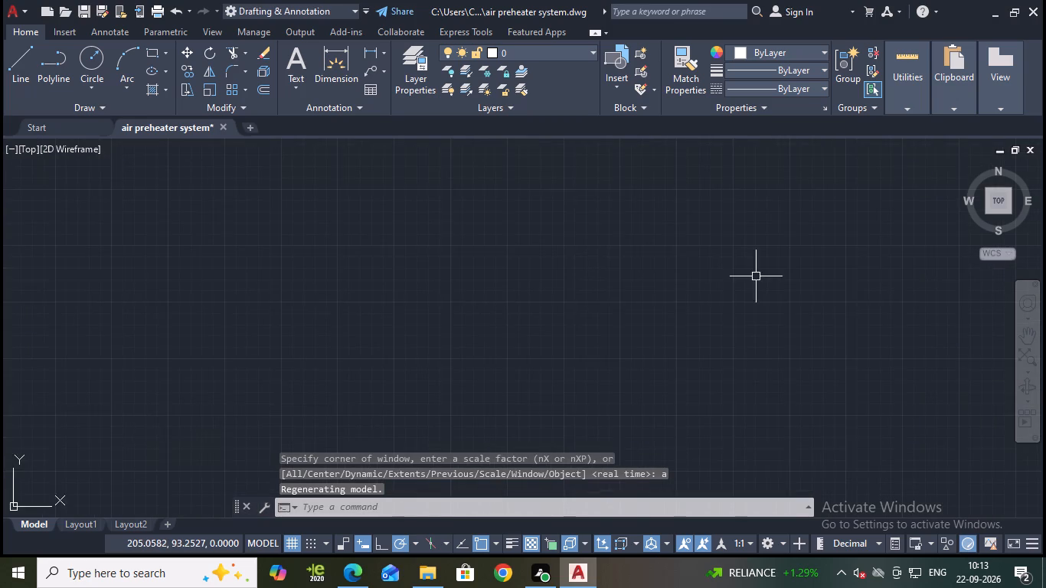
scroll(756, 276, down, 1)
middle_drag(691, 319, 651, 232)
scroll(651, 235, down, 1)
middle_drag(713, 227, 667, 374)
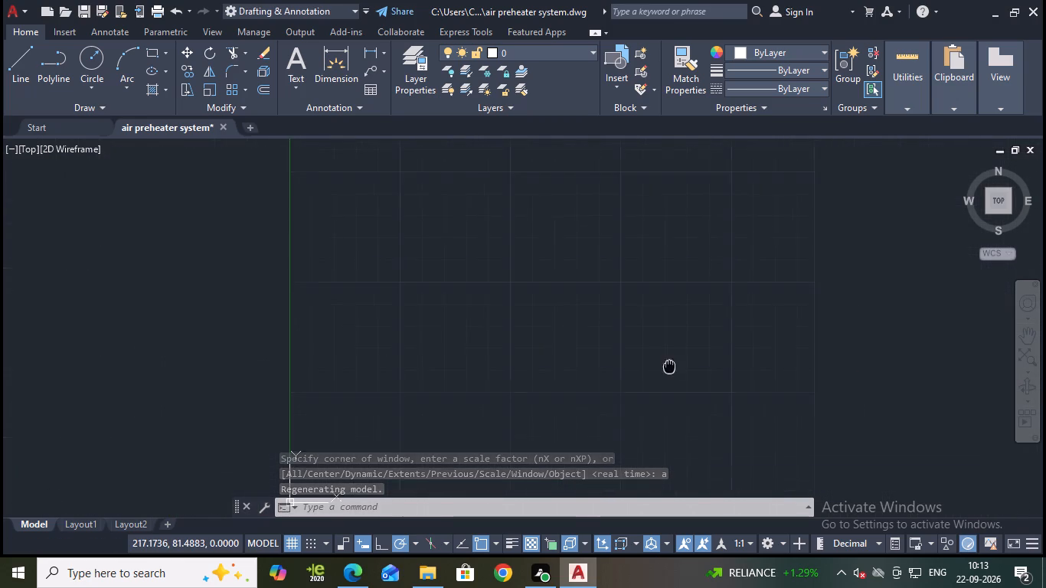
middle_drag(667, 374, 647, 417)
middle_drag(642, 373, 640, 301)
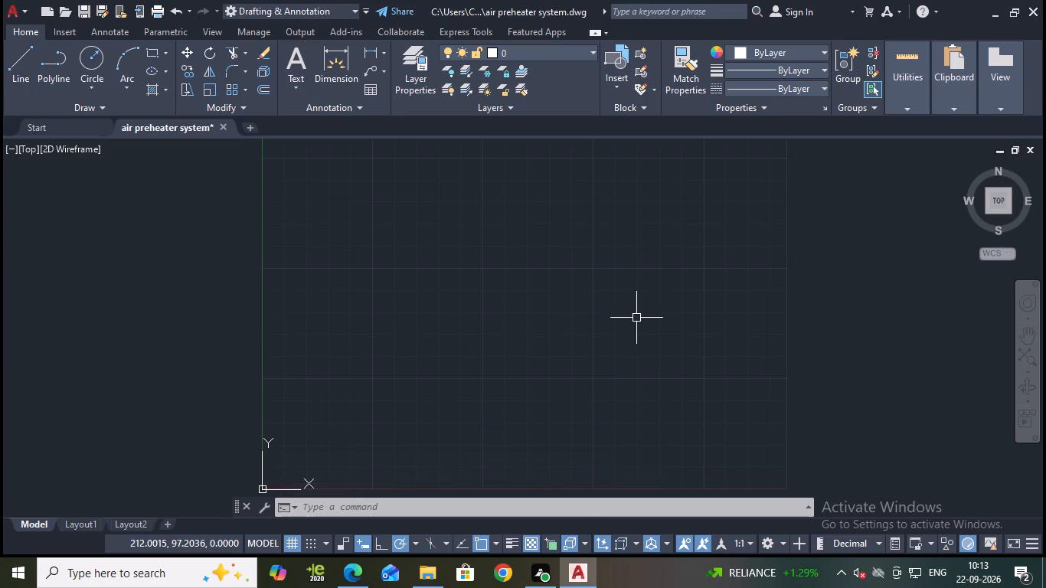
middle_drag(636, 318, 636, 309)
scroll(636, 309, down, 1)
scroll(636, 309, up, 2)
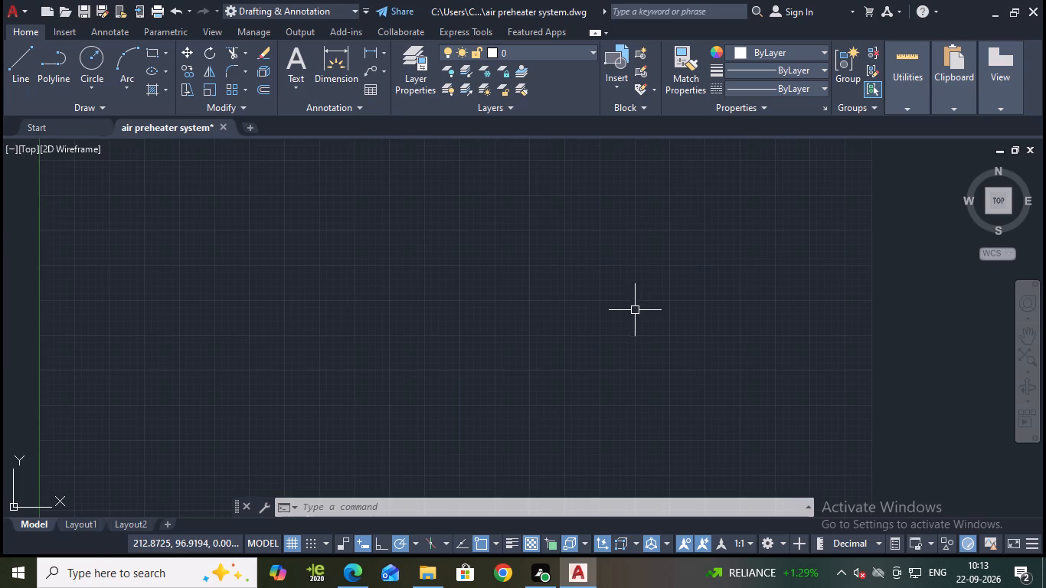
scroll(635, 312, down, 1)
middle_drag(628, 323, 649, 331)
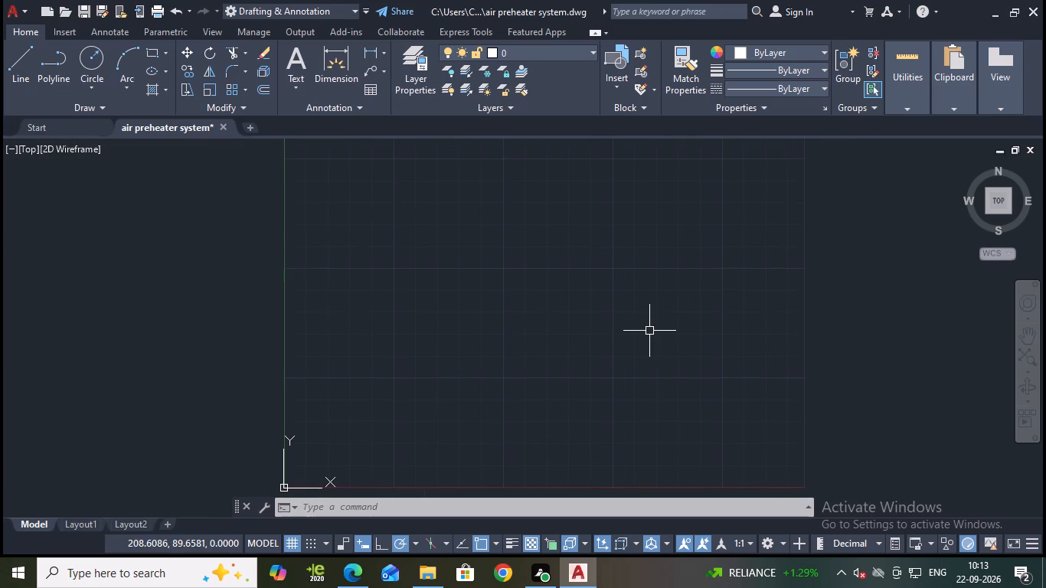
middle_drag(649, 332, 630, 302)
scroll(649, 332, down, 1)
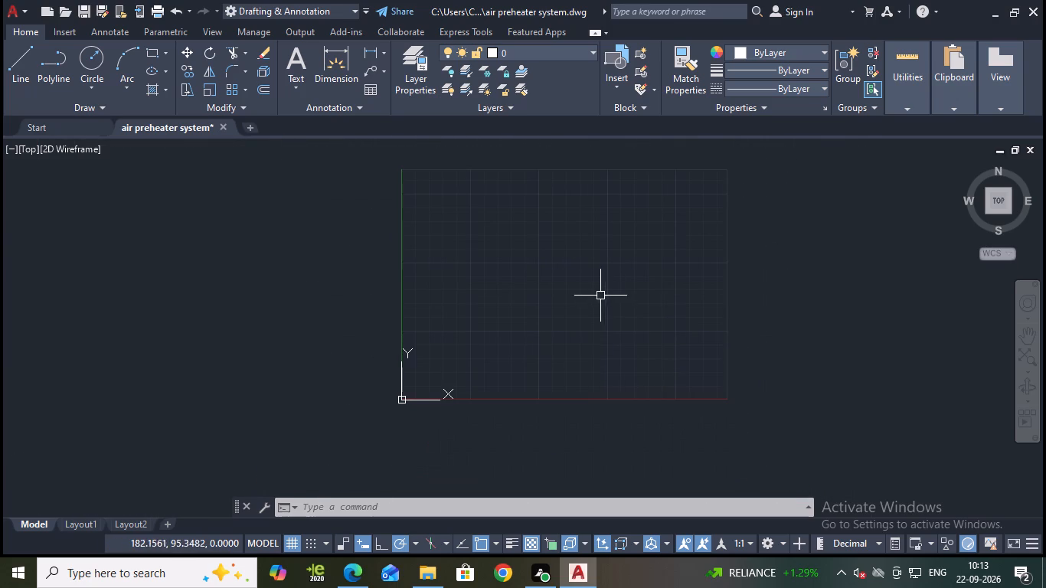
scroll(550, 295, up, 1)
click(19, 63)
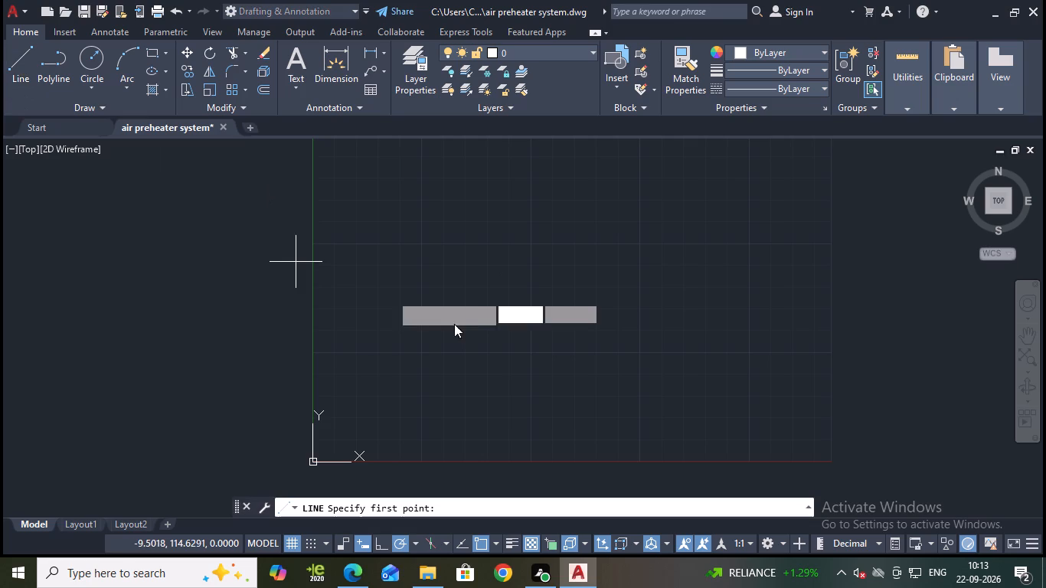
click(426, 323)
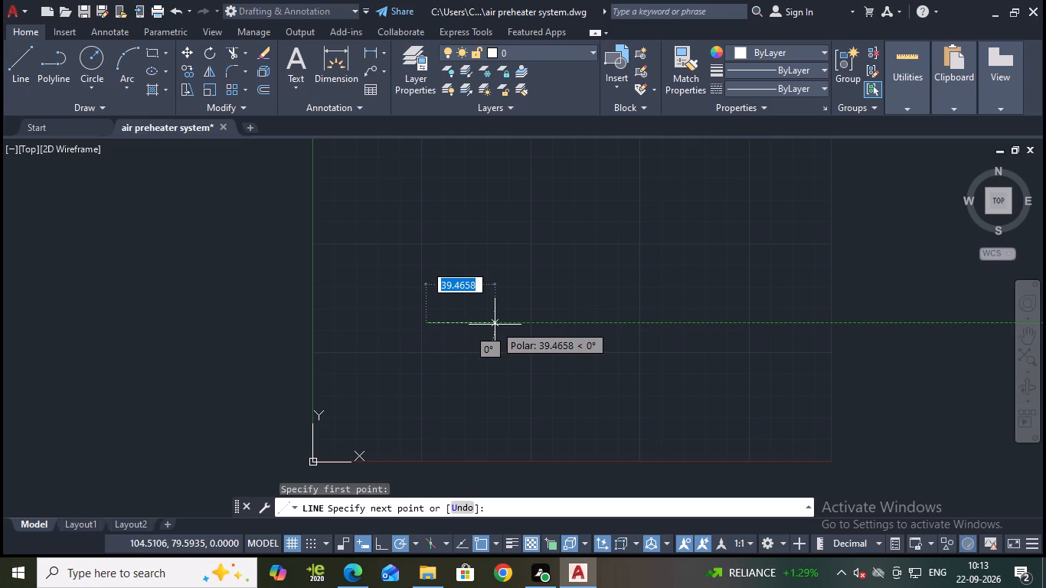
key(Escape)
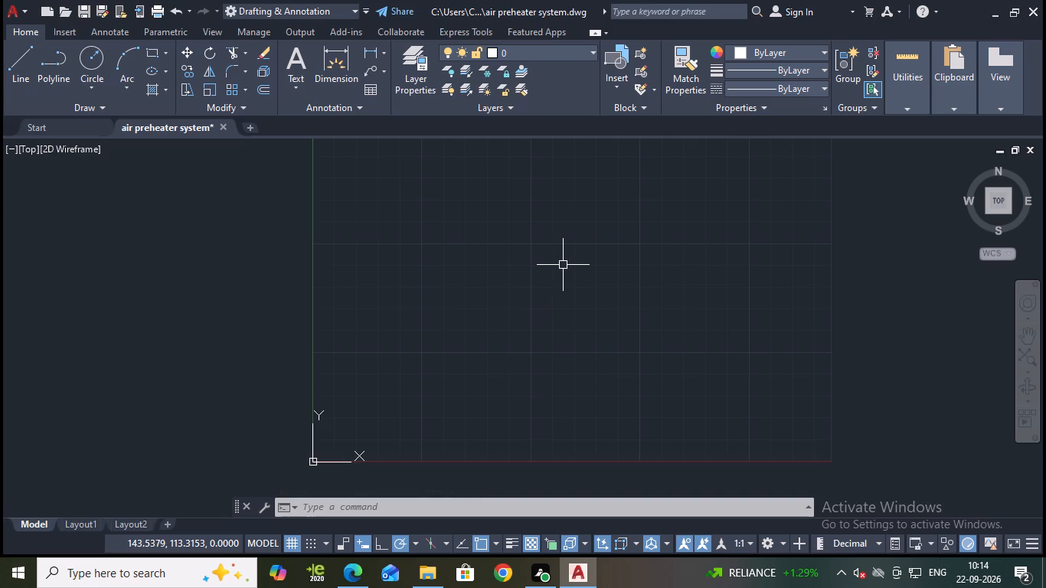
Draw a line chain: about 87.6 down, a slope 30° below horizontal toward the right, a short vertical down, and 15 right.
click(14, 62)
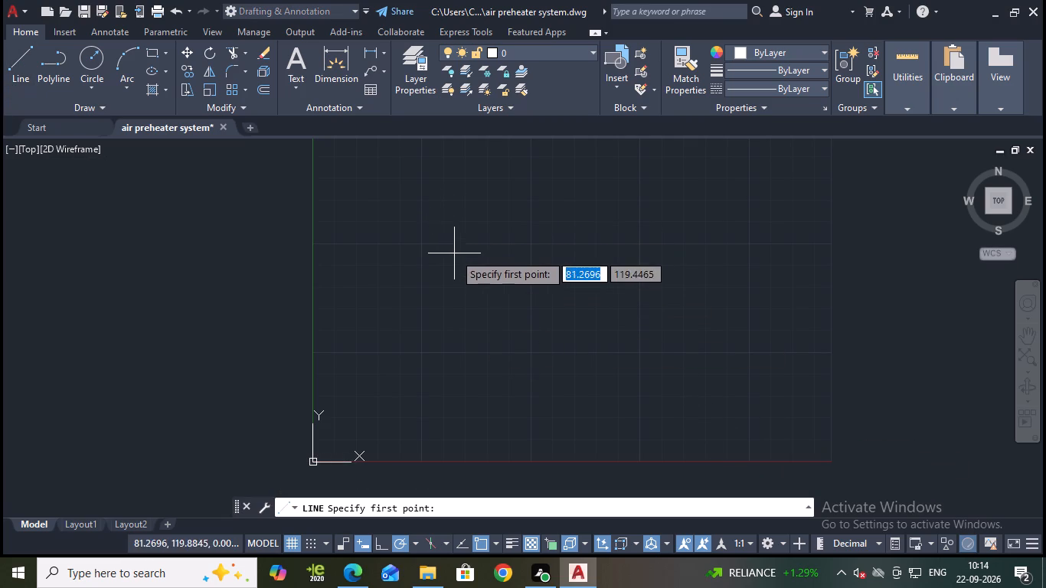
click(442, 207)
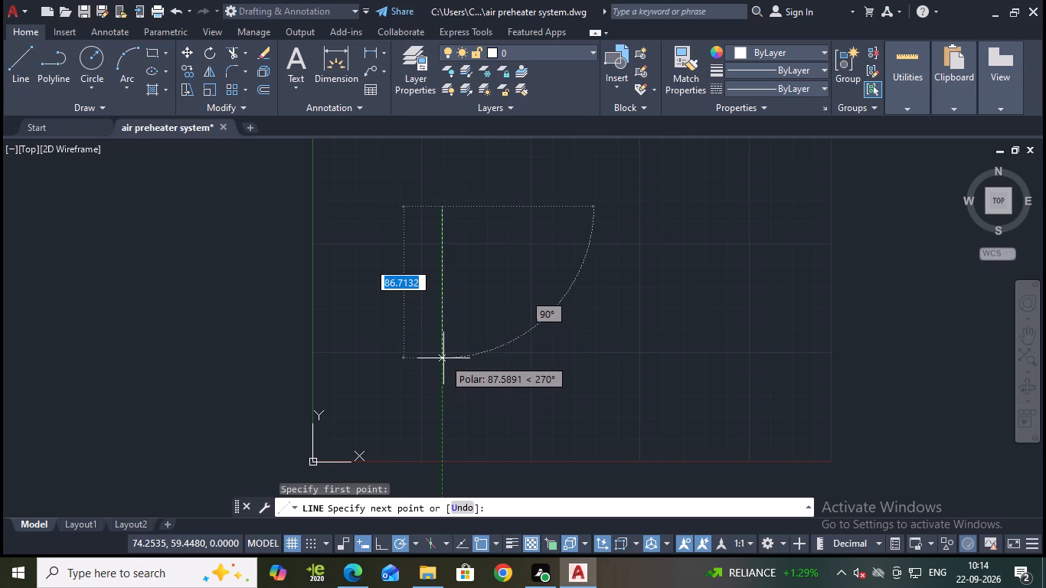
click(443, 358)
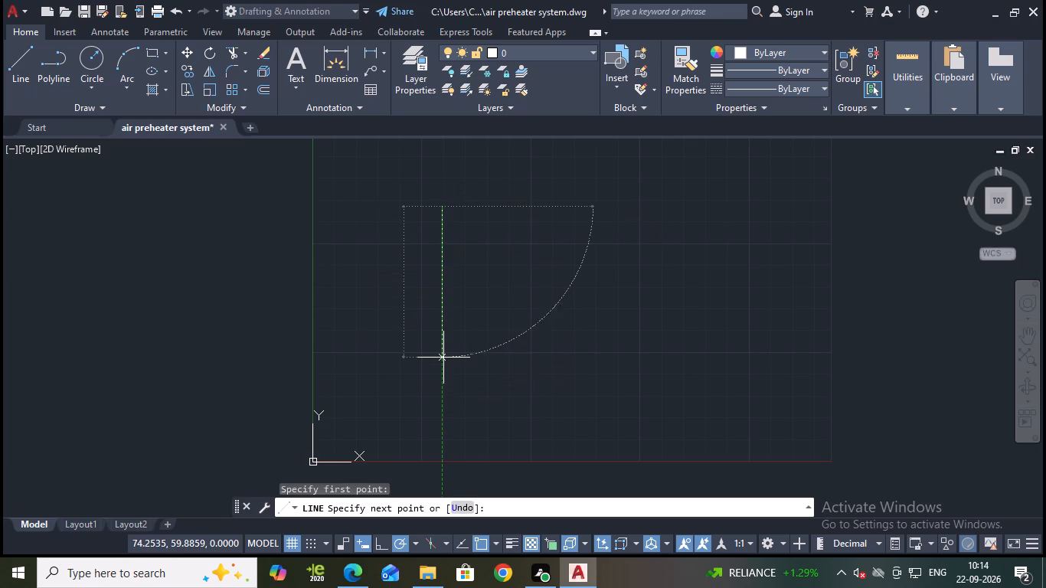
click(484, 379)
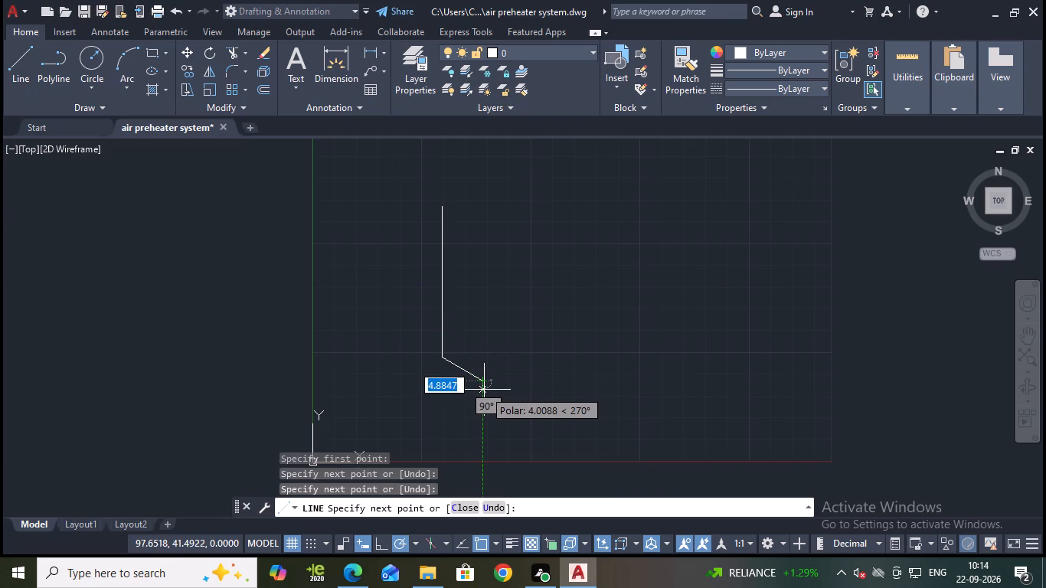
click(484, 394)
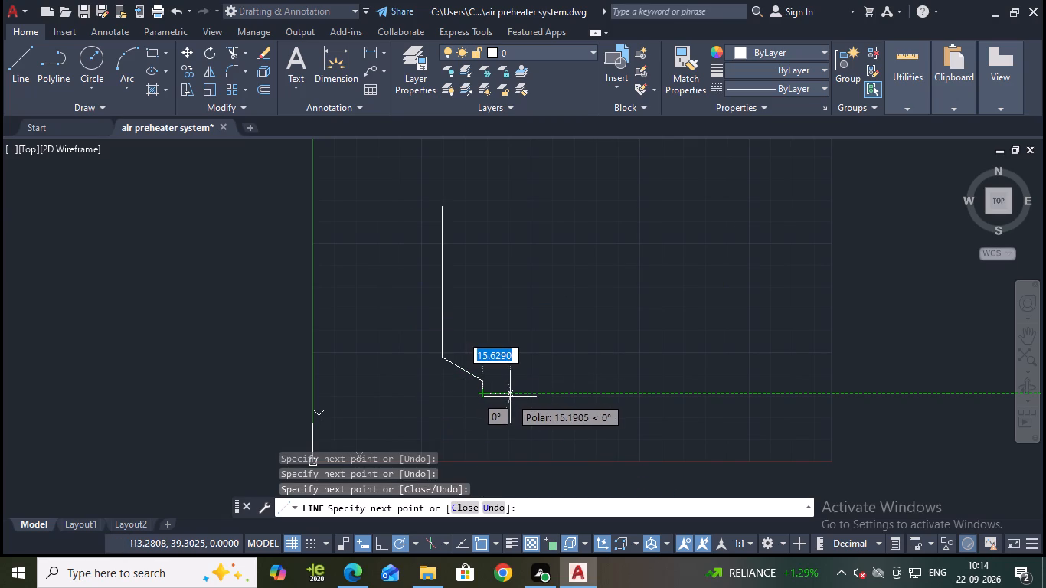
text(15)
key(Return)
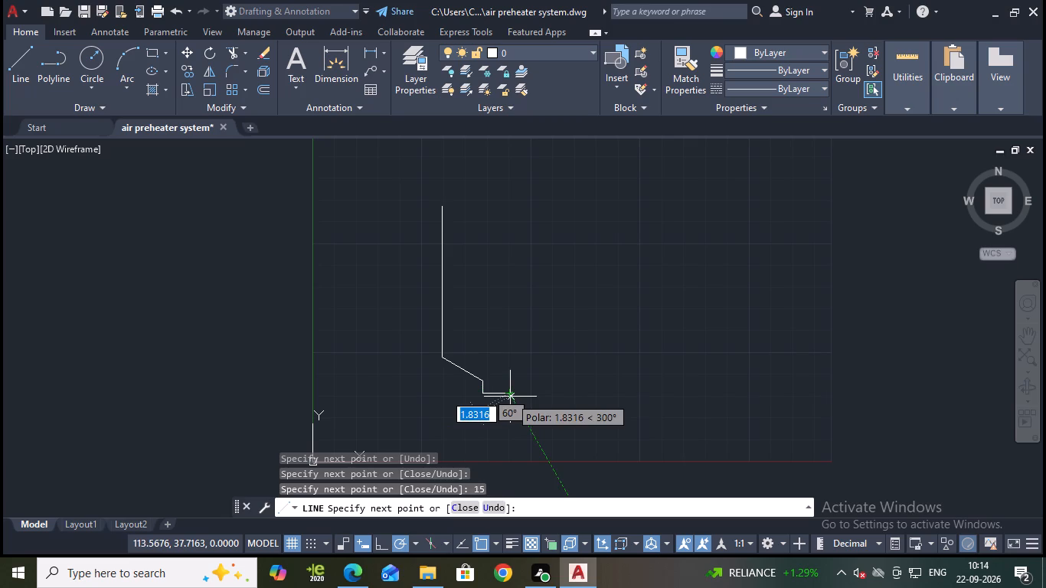
key(Escape)
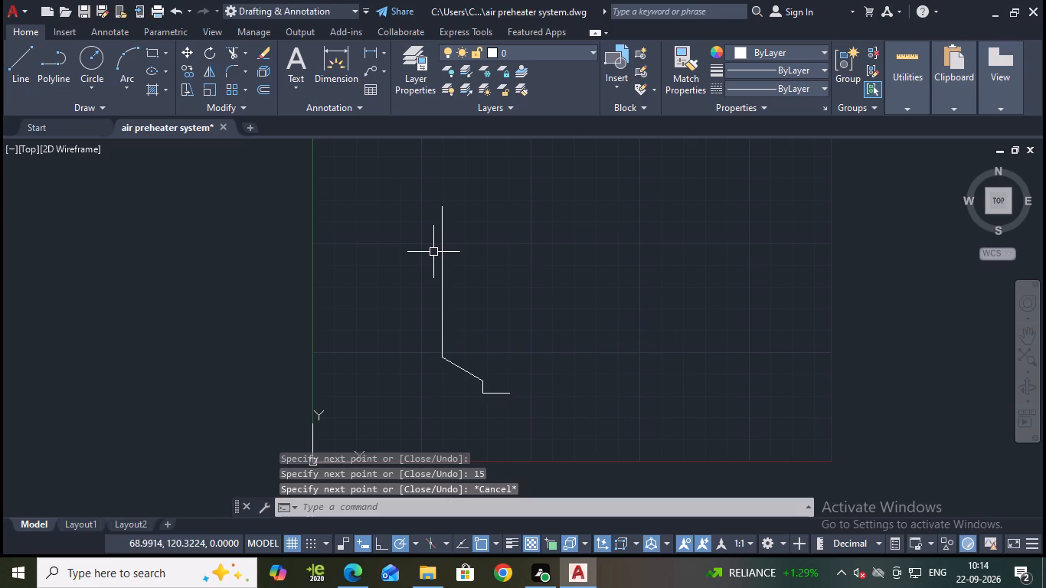
Mirror the tall vertical, sloped and short vertical lines about a vertical axis through the bottom line's midpoint, keeping the originals.
click(442, 245)
click(461, 367)
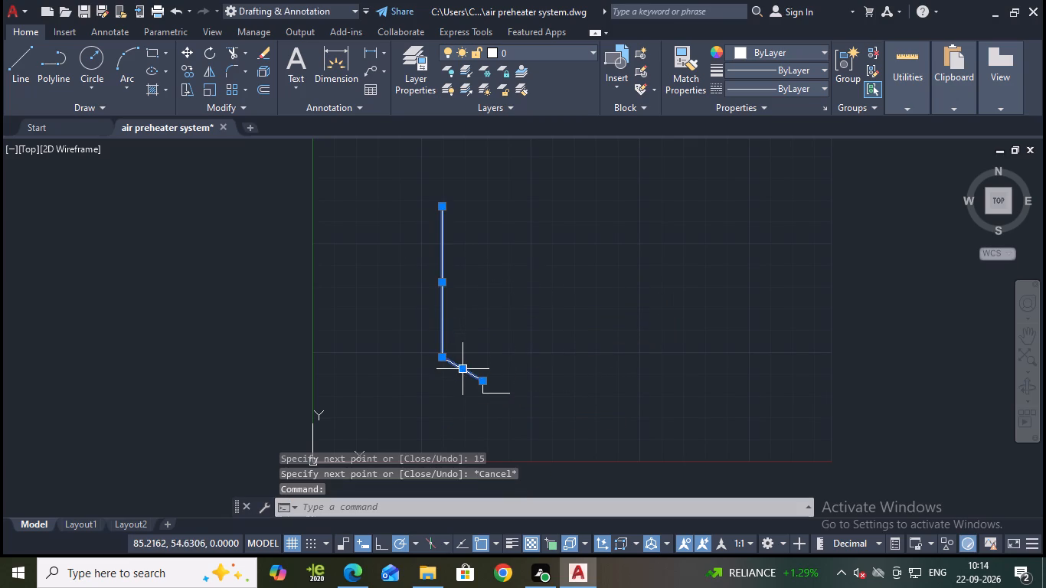
scroll(485, 394, up, 3)
click(456, 366)
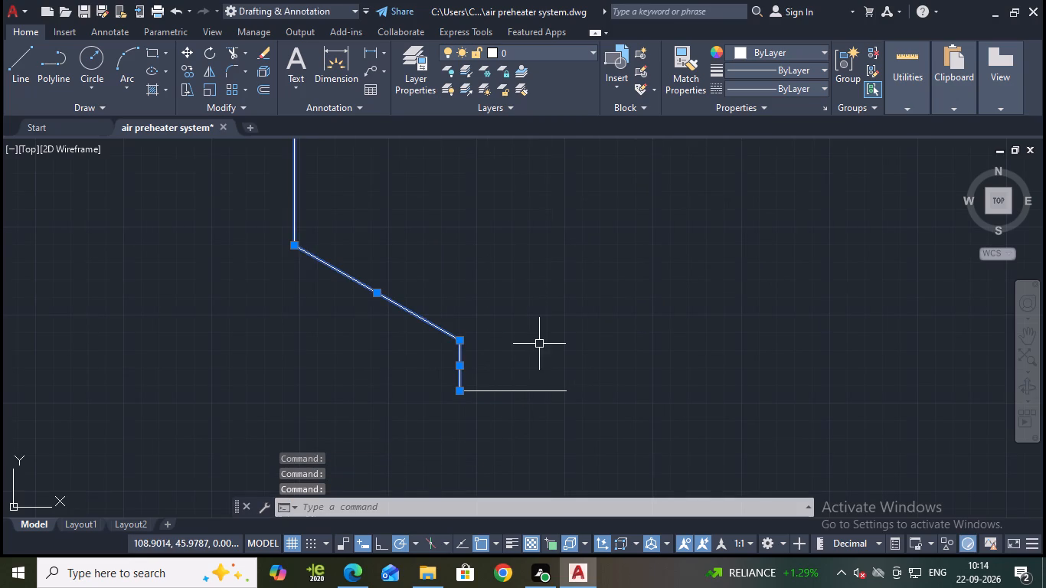
text(mi)
key(Return)
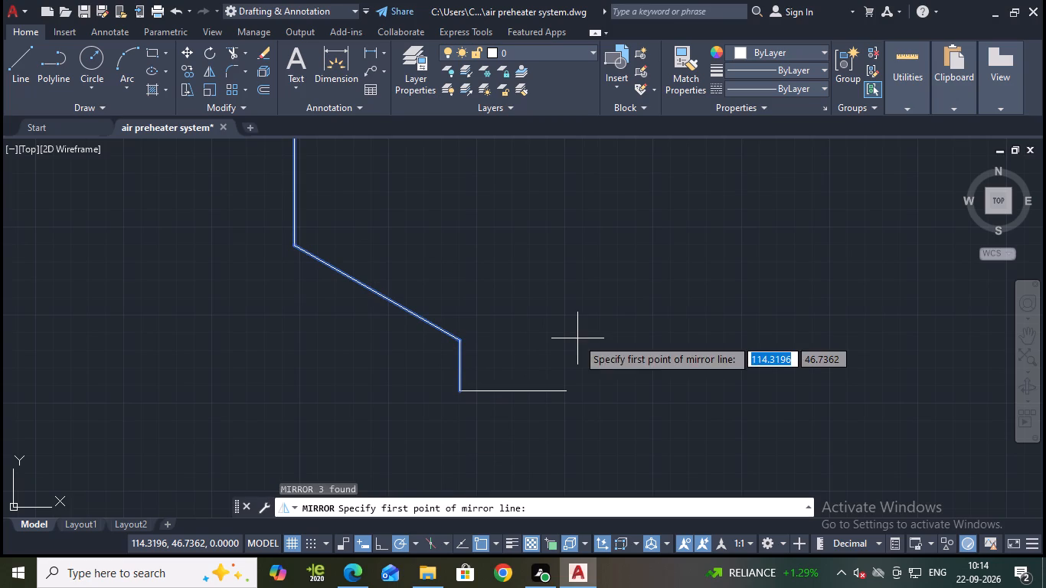
click(512, 391)
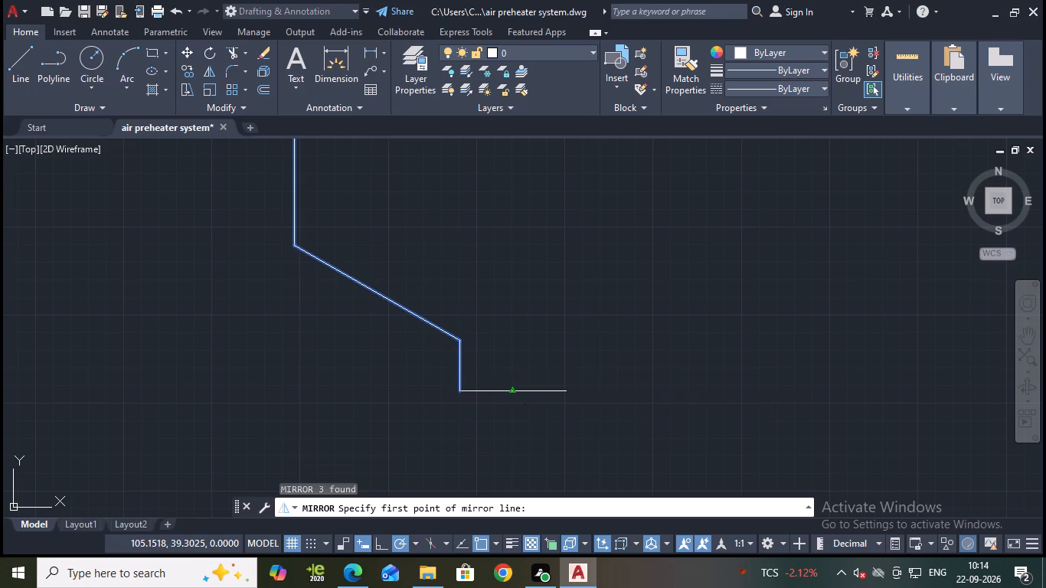
click(512, 286)
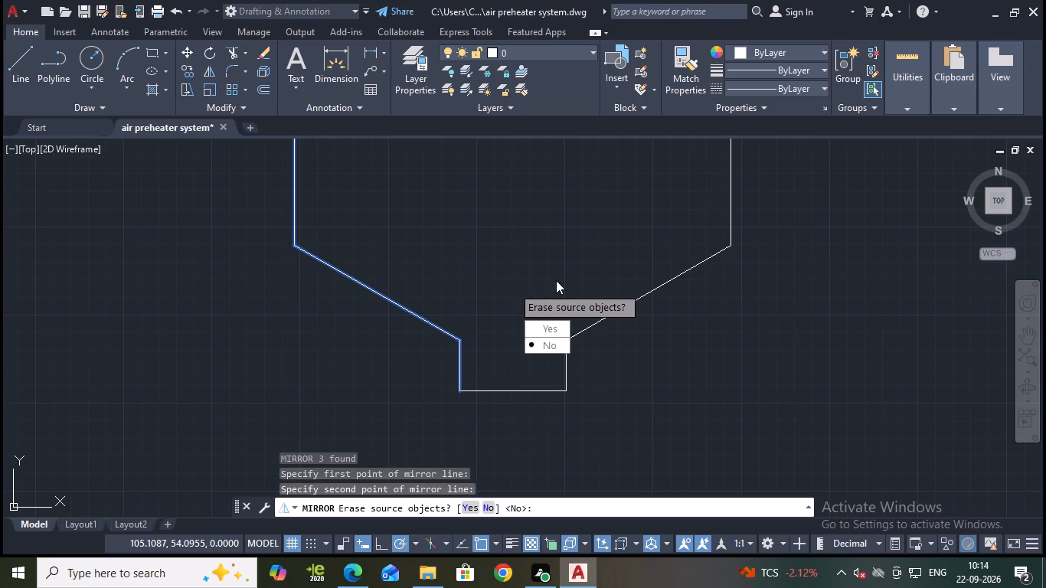
drag(544, 341, 512, 287)
Draw the outer duct outline from the left wall's top: about 48 left, 45 up, 200 right and 102 down.
scroll(535, 284, down, 4)
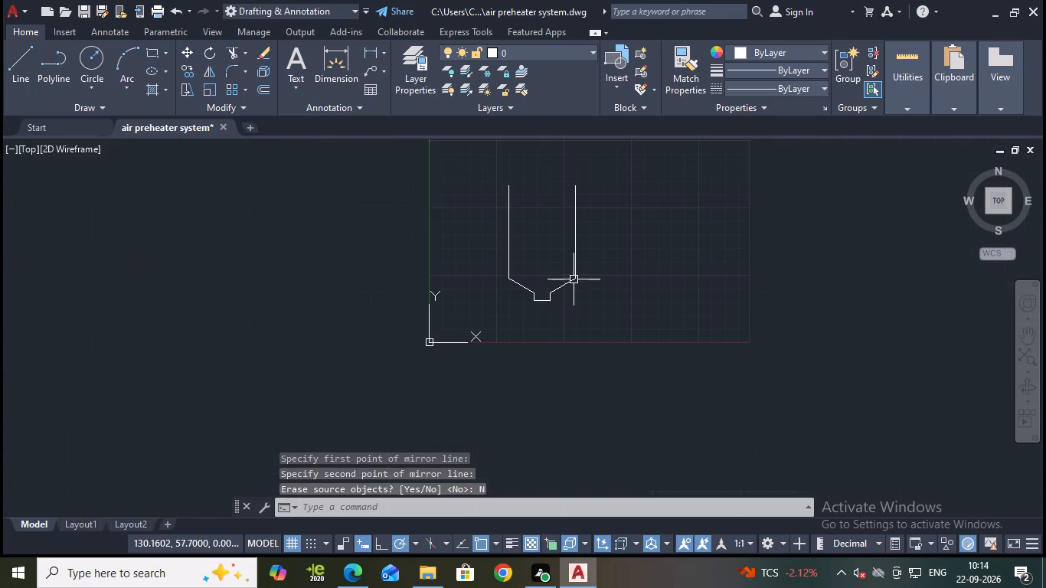
middle_drag(619, 224, 583, 293)
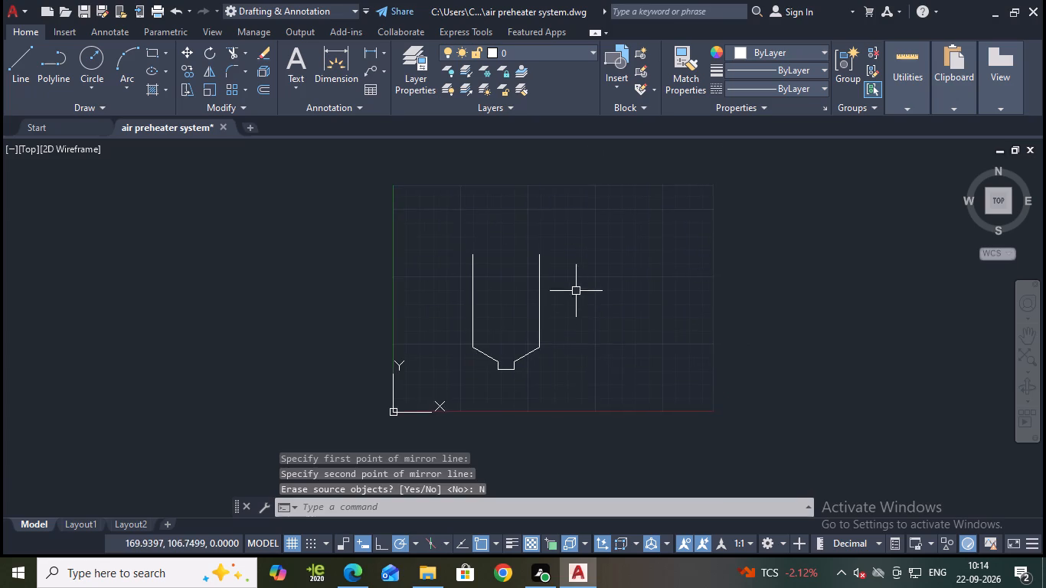
scroll(571, 269, up, 1)
middle_drag(563, 263, 551, 289)
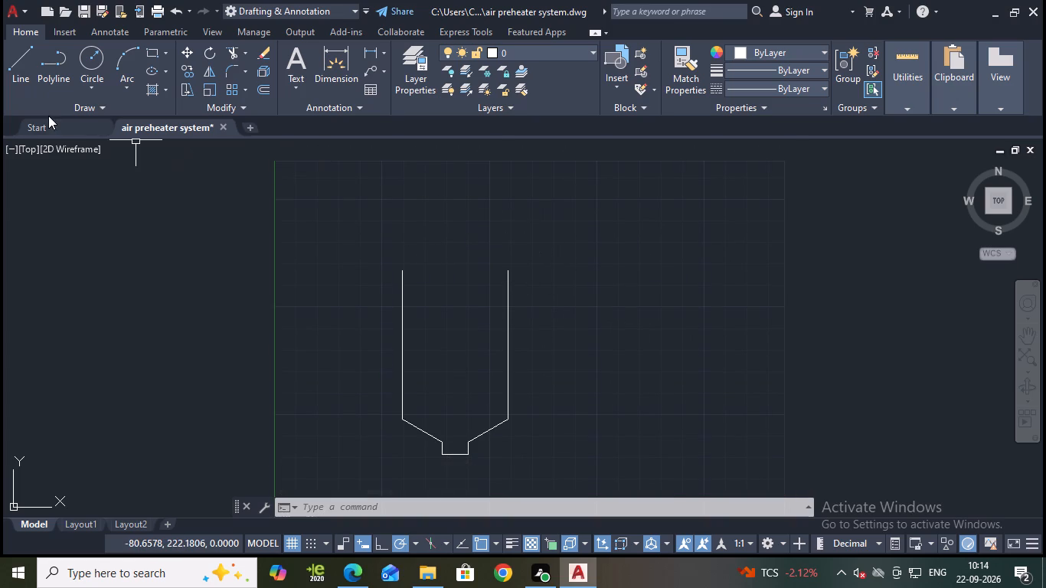
click(13, 61)
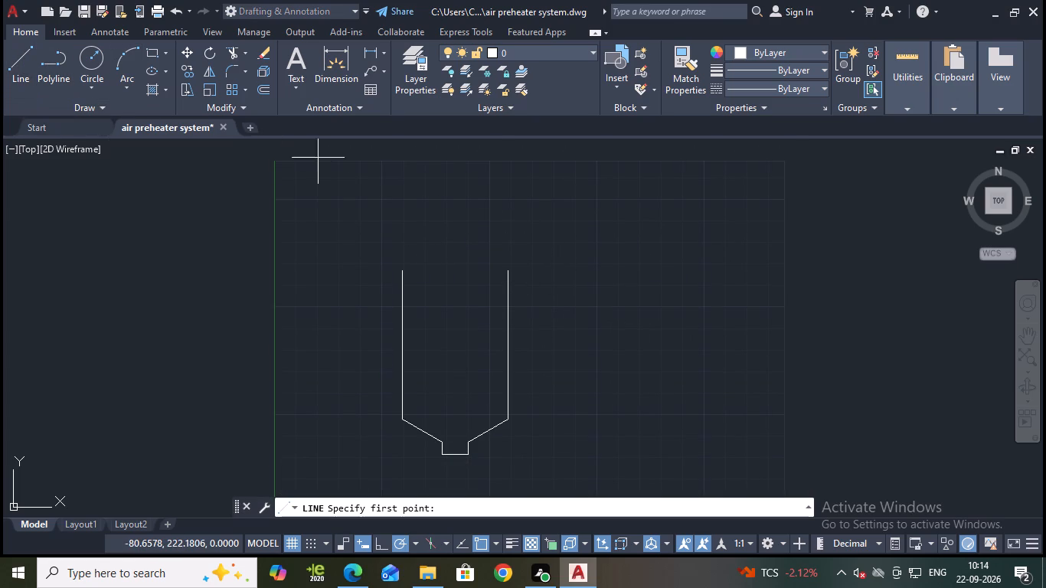
click(400, 273)
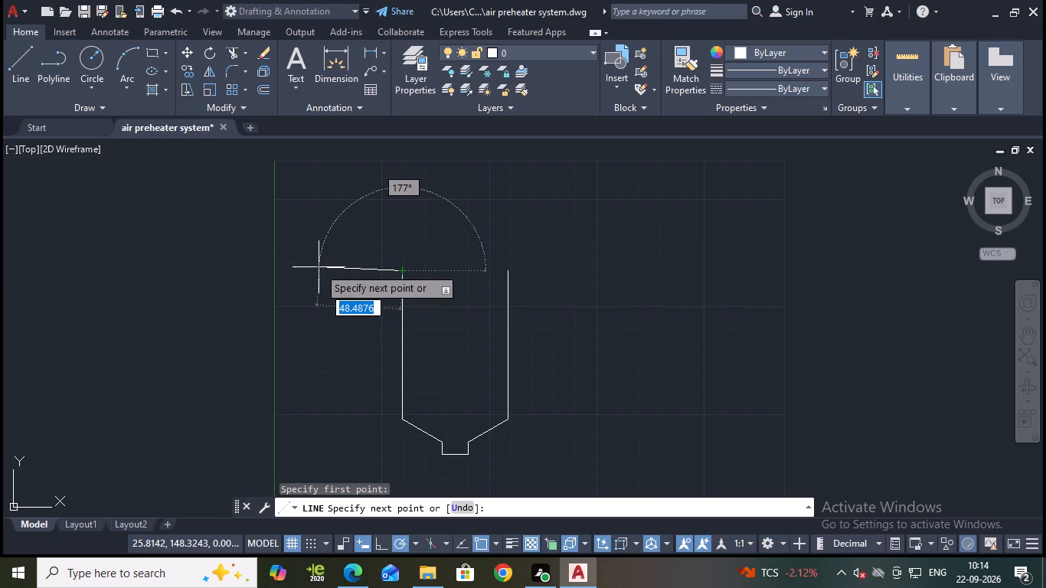
click(319, 269)
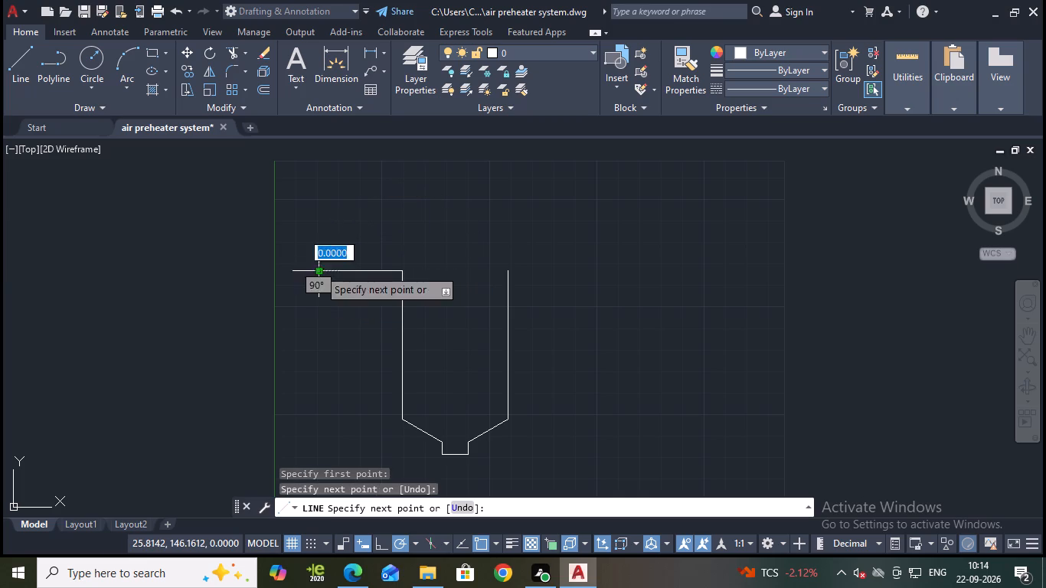
click(318, 193)
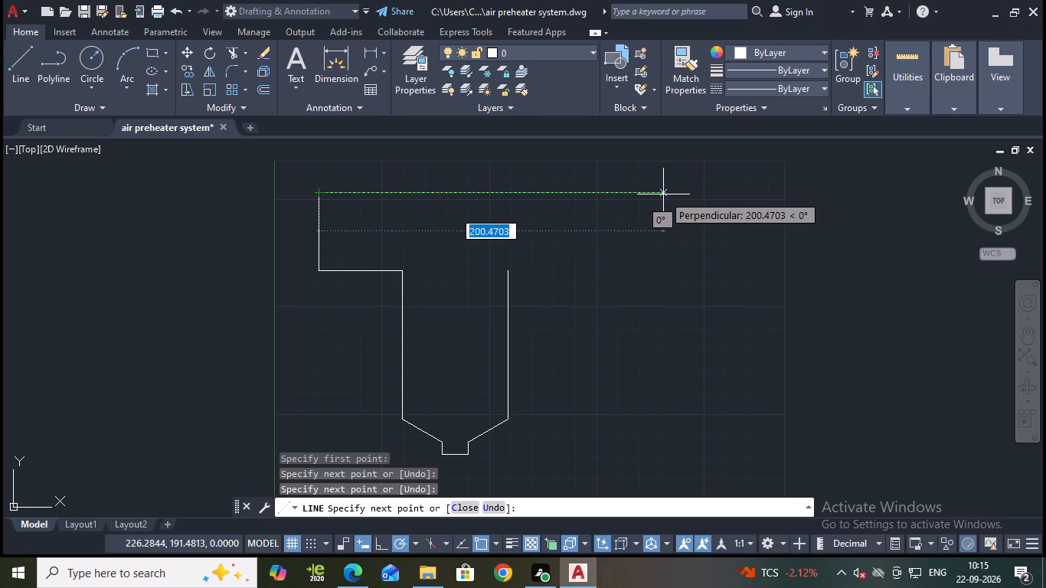
click(663, 194)
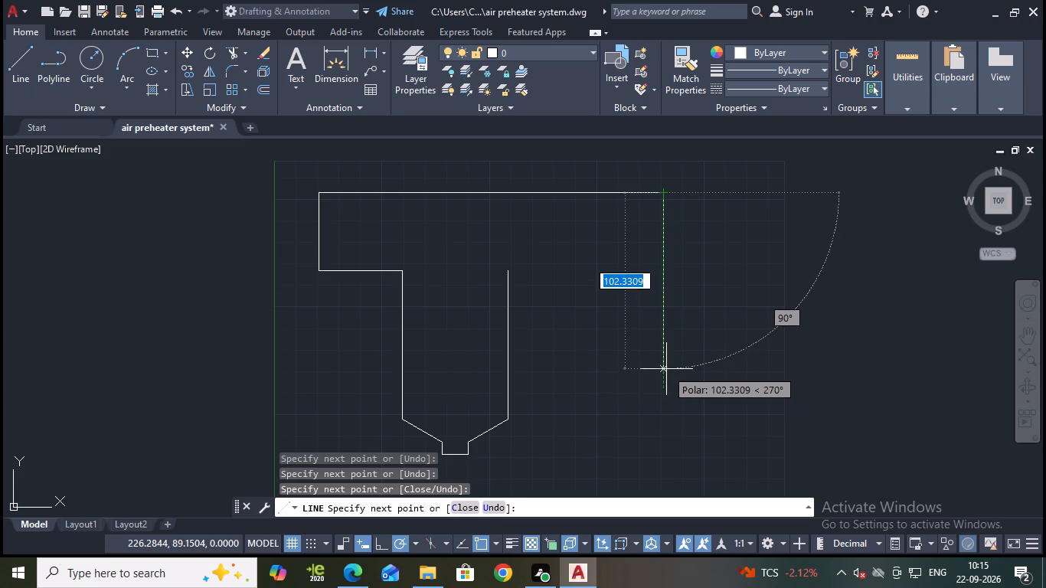
click(666, 369)
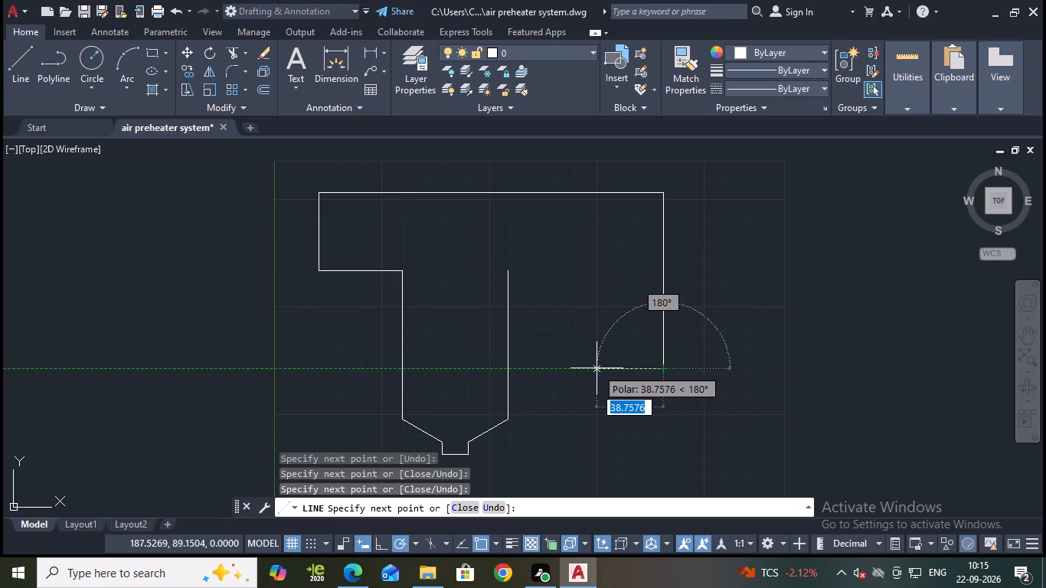
Continue the duct line about 41 left, 75 up and 15 left, ending with a 210° slope about 48 long across the right wall.
click(593, 367)
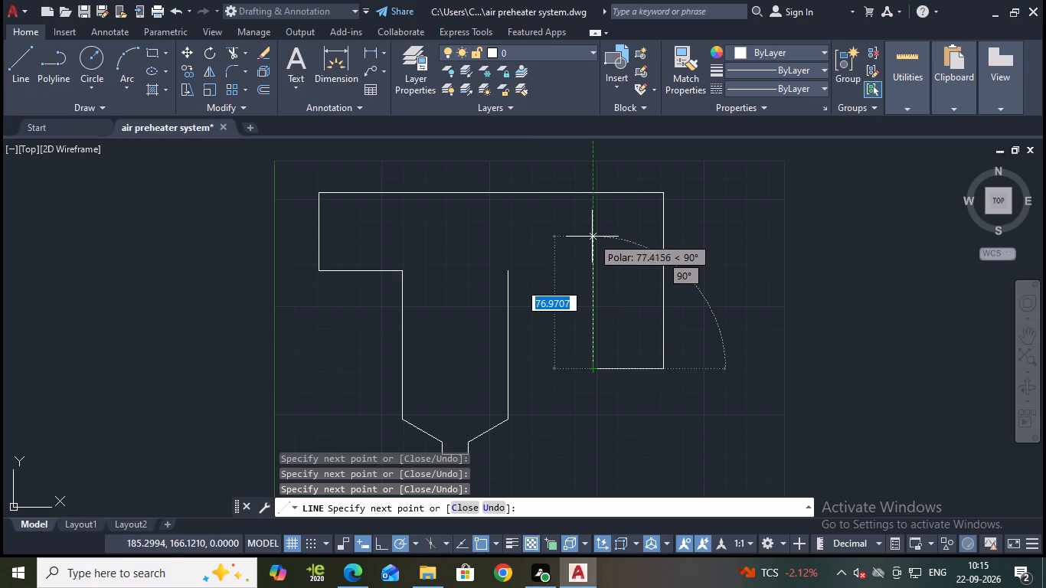
click(592, 240)
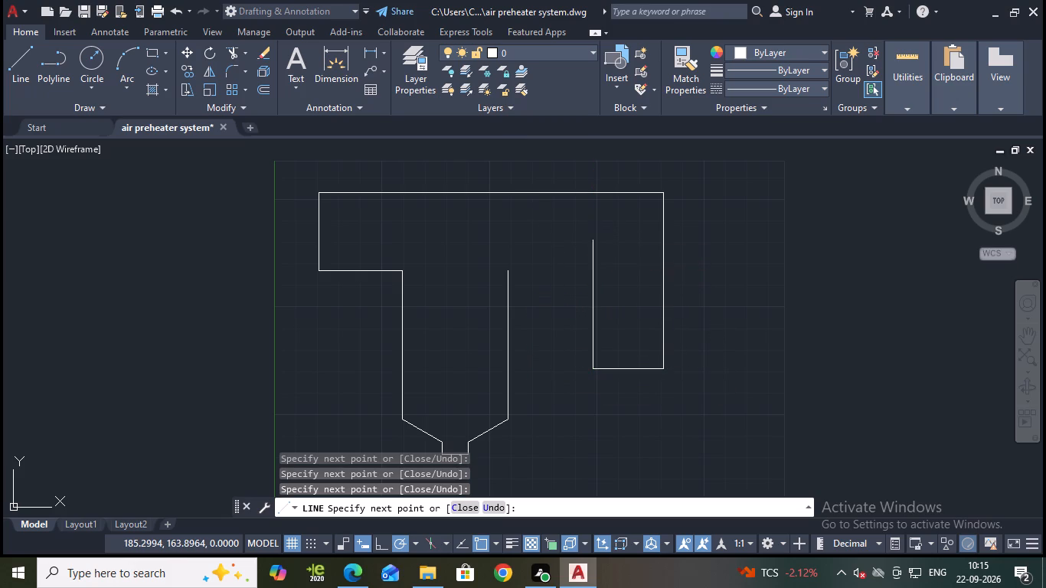
click(567, 240)
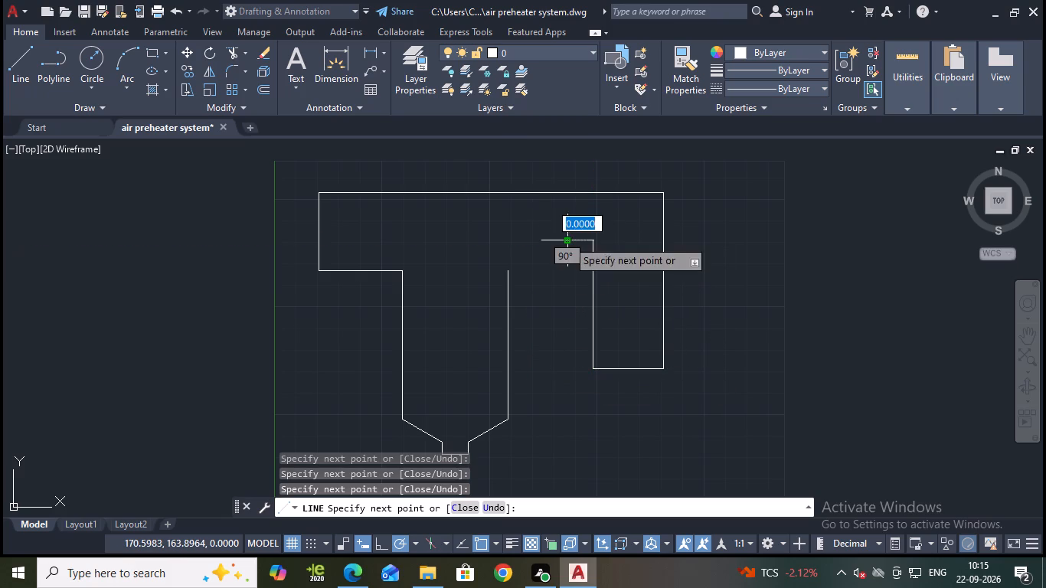
scroll(509, 276, up, 2)
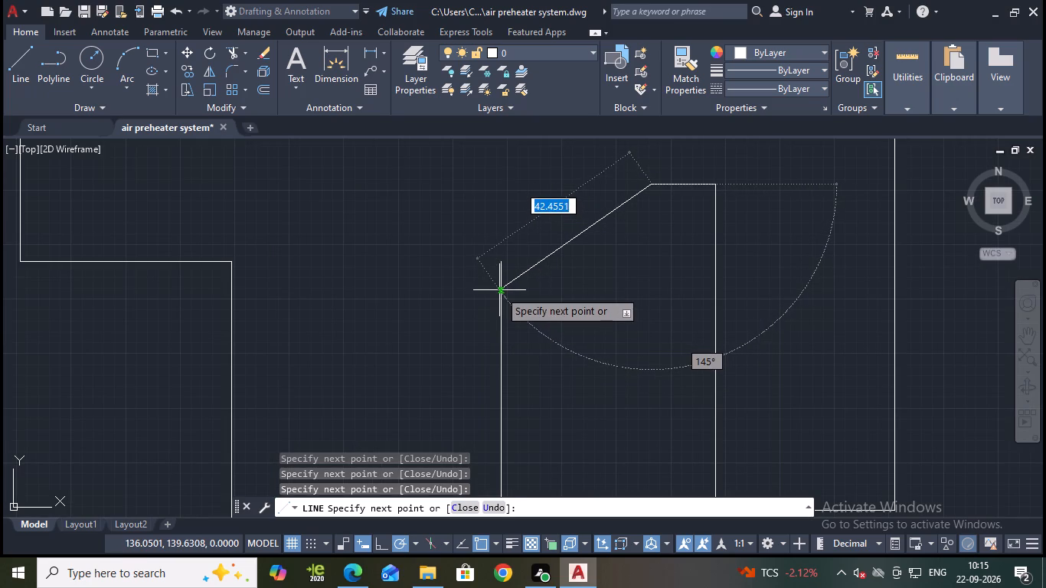
click(413, 539)
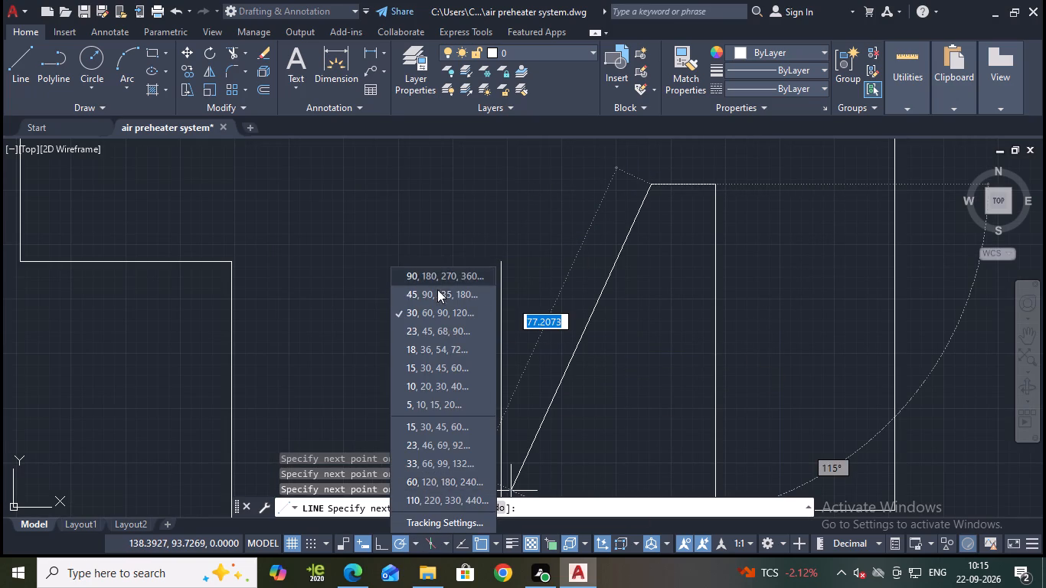
click(432, 308)
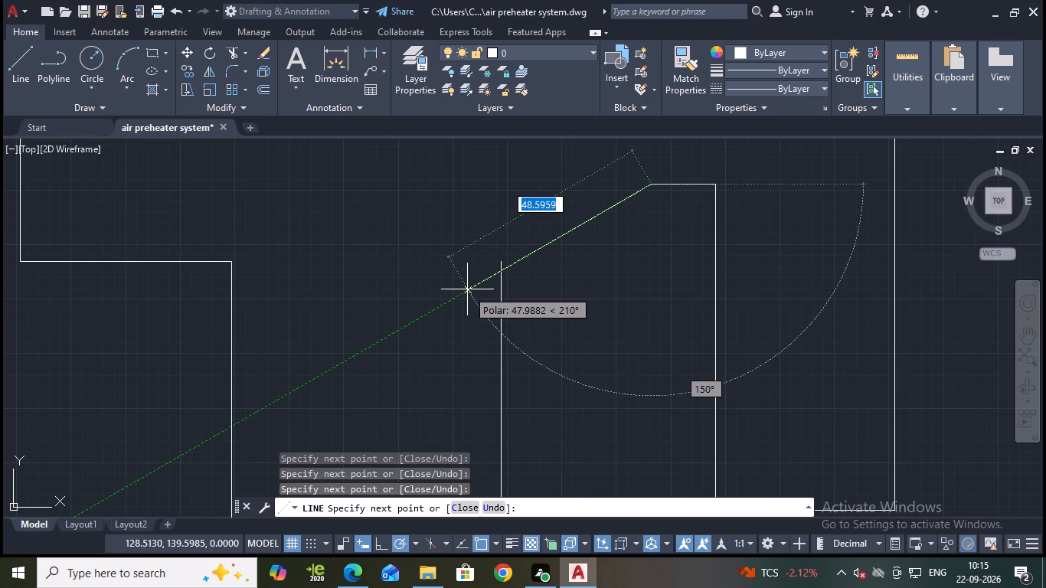
click(469, 288)
key(Escape)
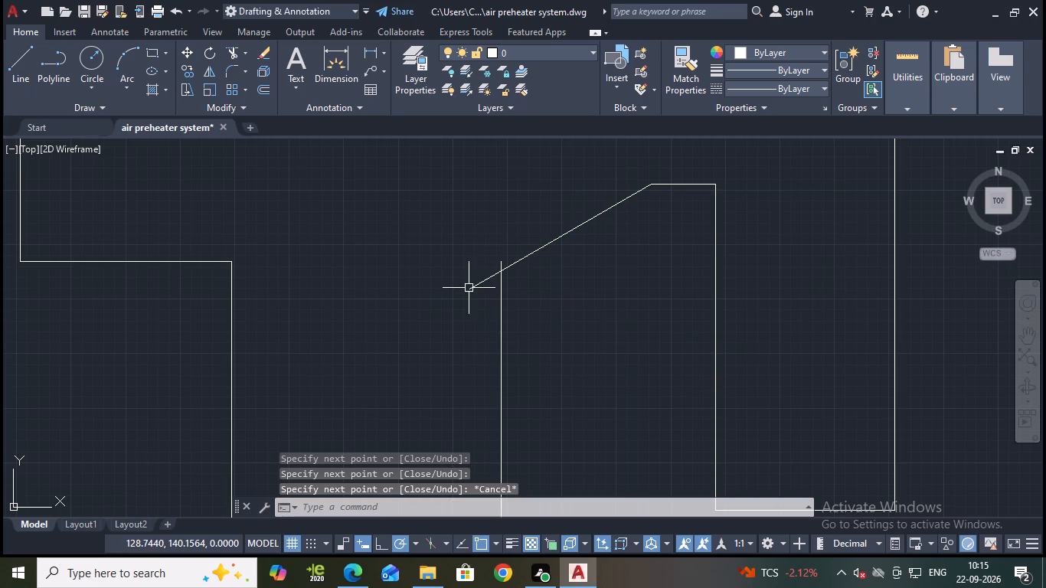
Trim the right wall's end above the sloped line and the slope's end extending past the wall.
text(tr)
key(Return)
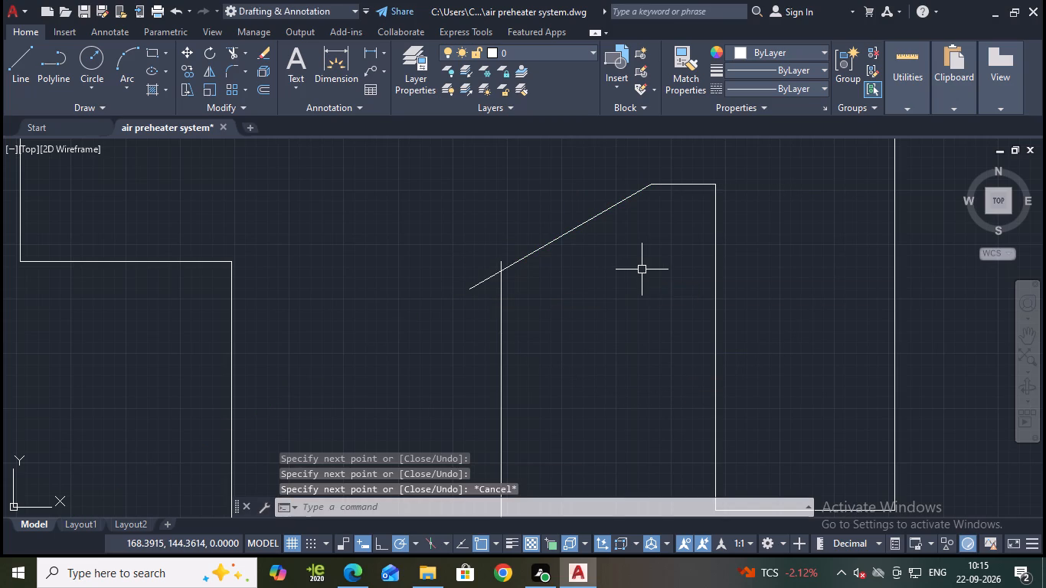
scroll(509, 264, up, 2)
click(479, 272)
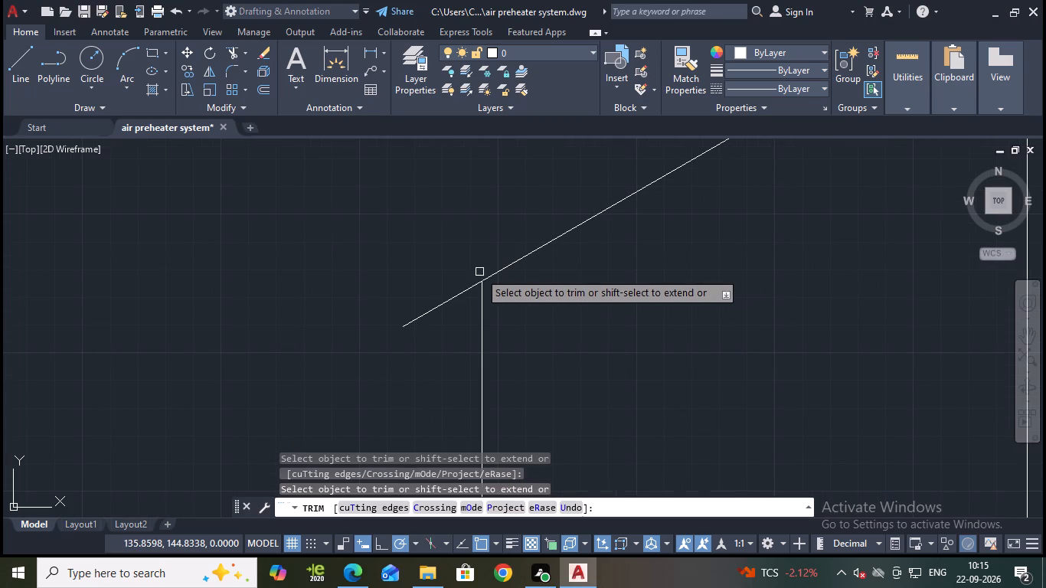
click(468, 289)
key(Escape)
Save the drawing.
scroll(600, 305, down, 3)
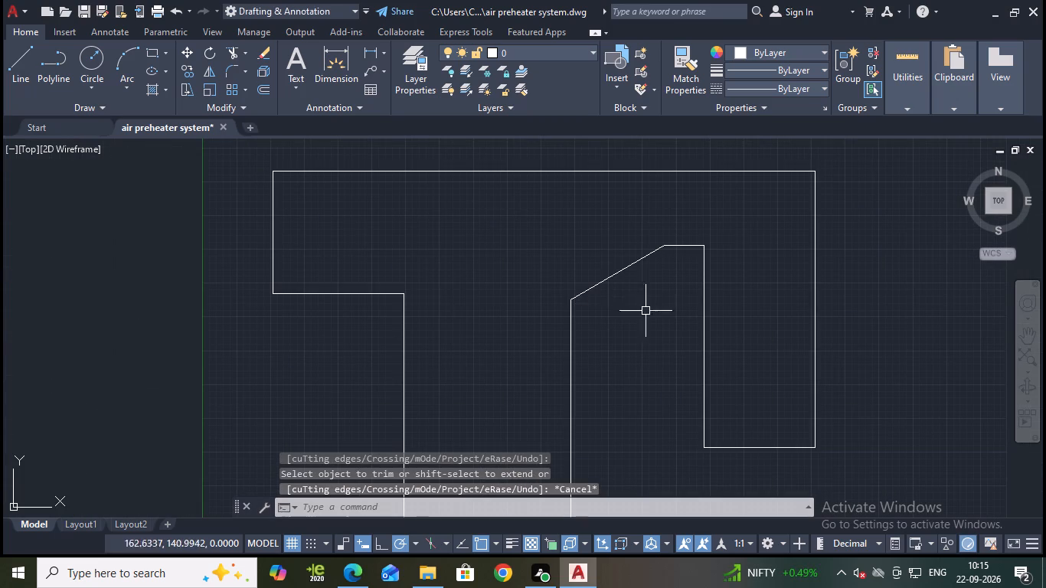
key(ctrl+s)
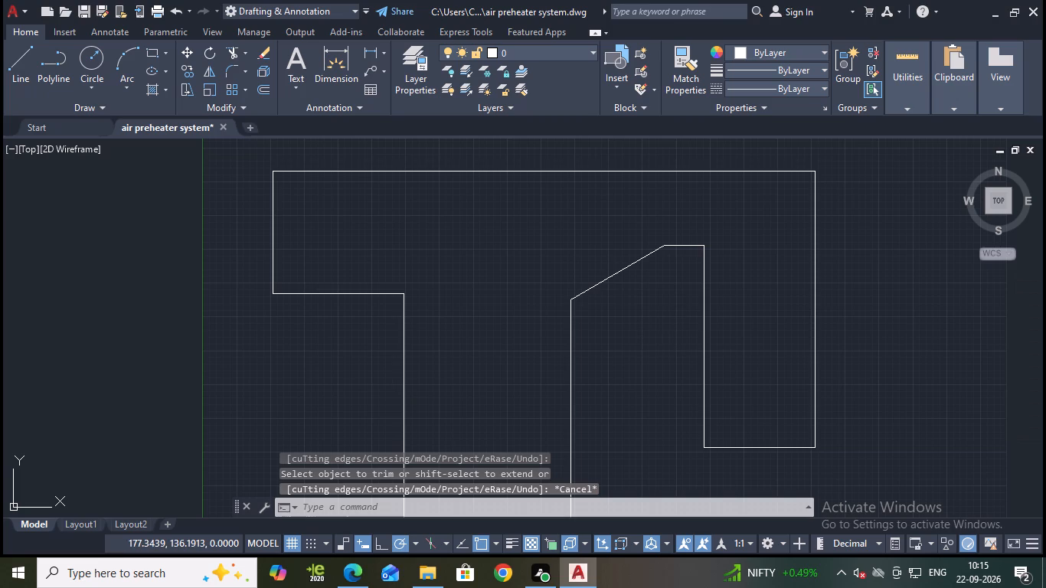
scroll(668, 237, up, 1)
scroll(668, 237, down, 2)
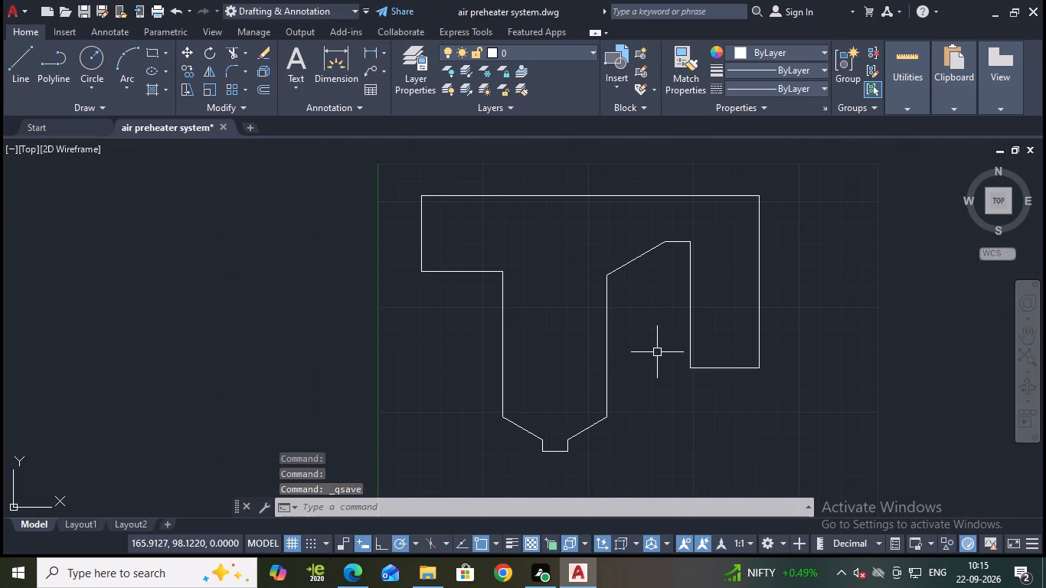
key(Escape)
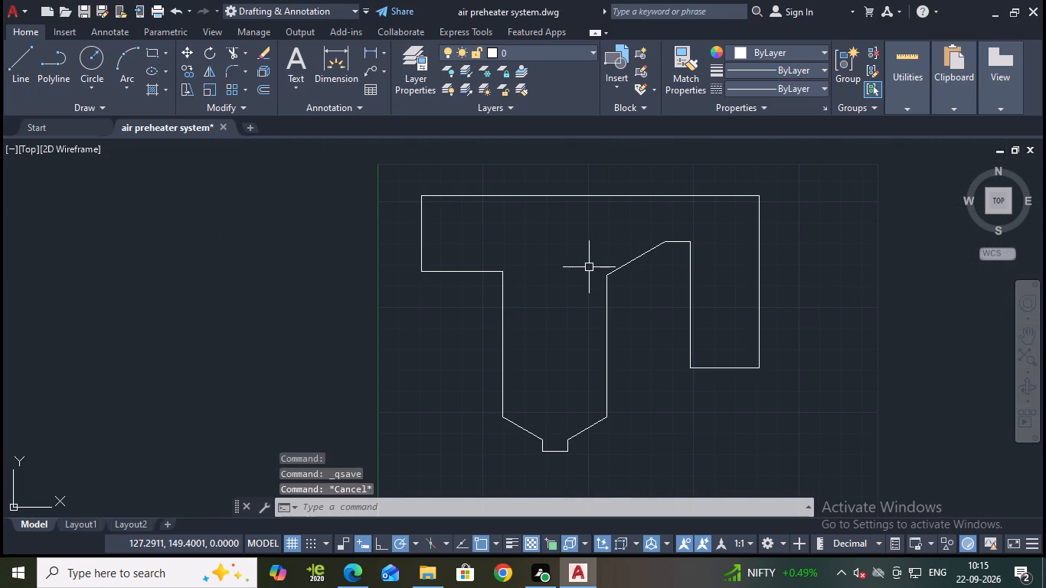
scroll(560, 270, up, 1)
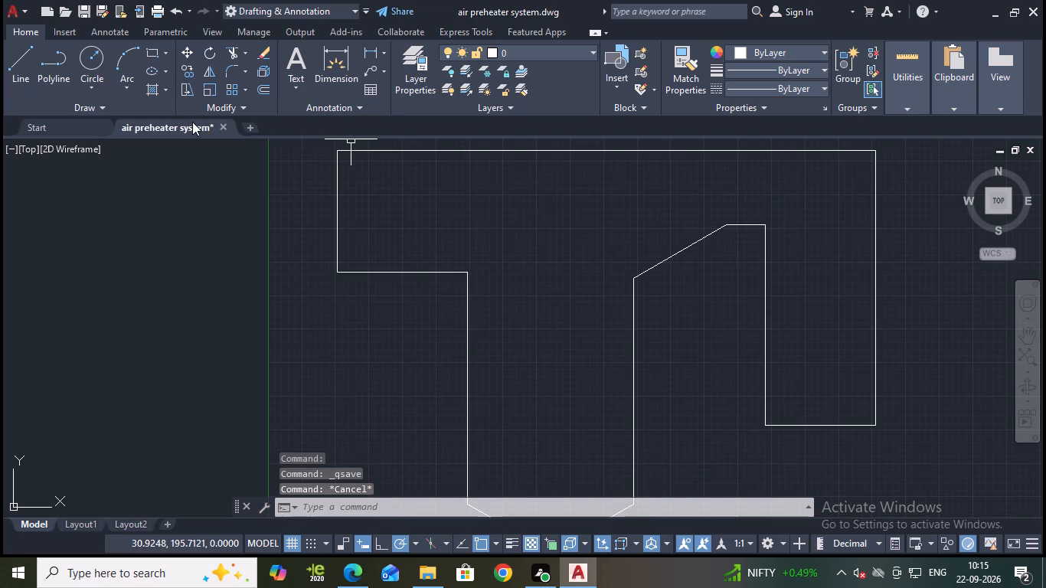
Draw a circle about 24 in diameter inside the duct outline's upper-left end.
click(93, 86)
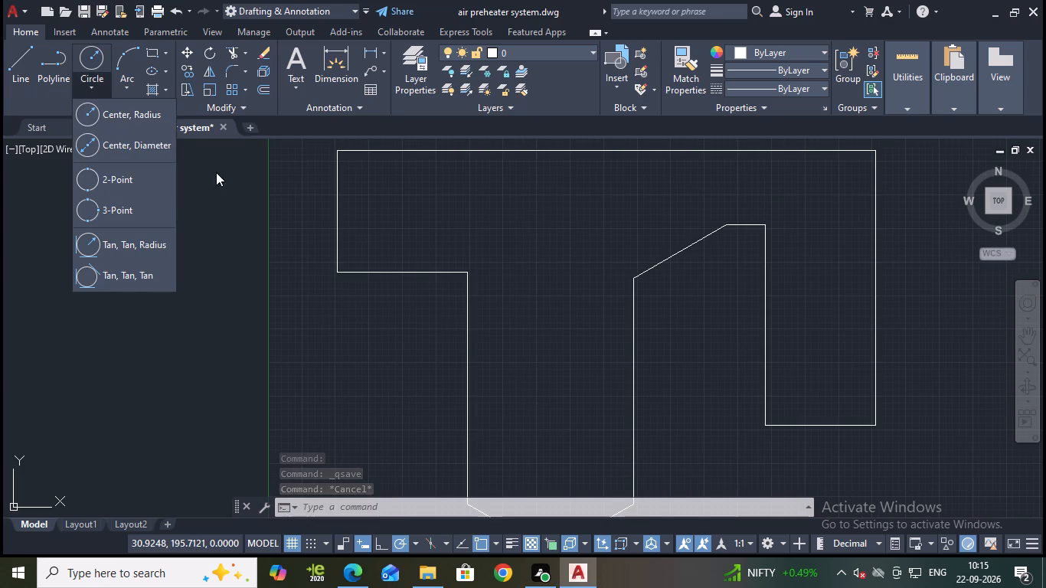
click(146, 144)
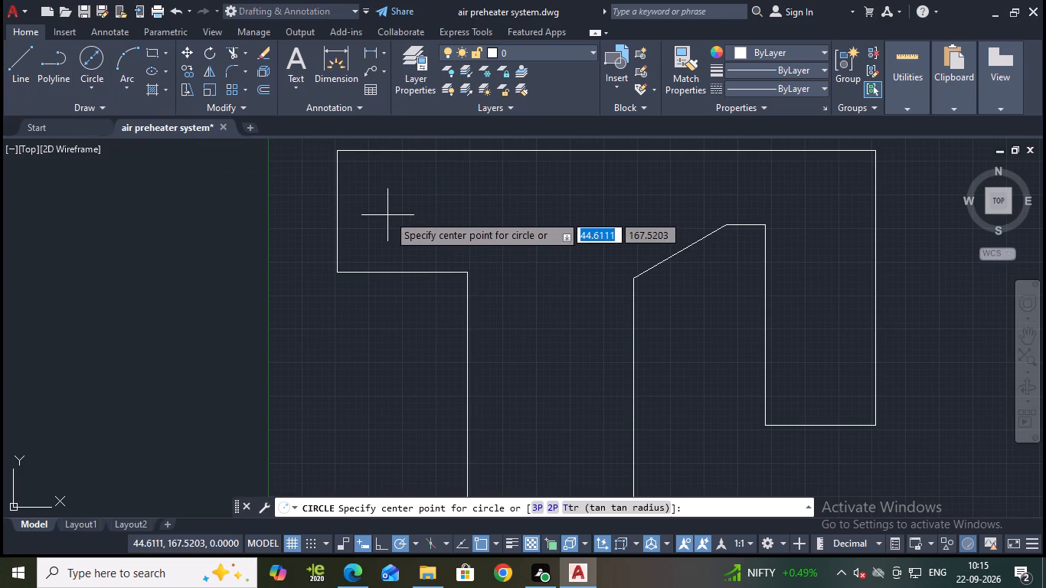
click(394, 206)
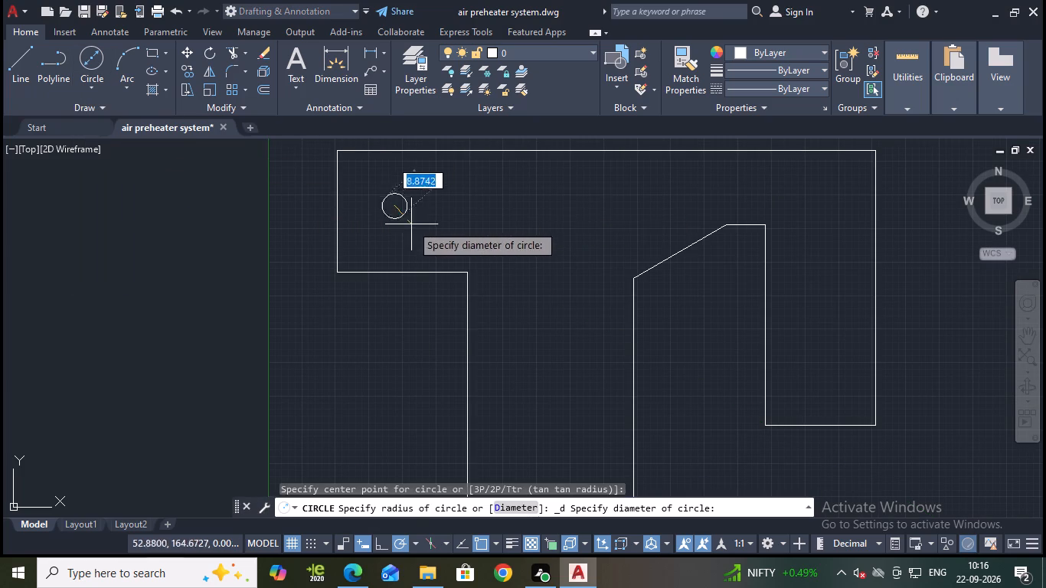
click(446, 246)
key(Escape)
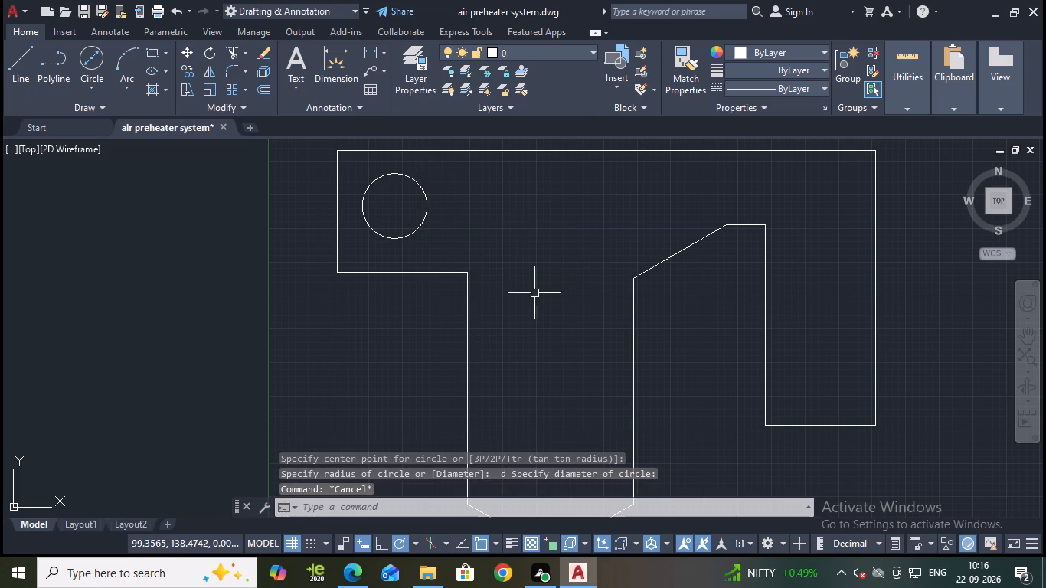
Draw an upright rectangle about 12 wide and 21 high to the left of the hopper.
middle_drag(534, 293, 474, 241)
middle_drag(488, 300, 525, 236)
click(151, 57)
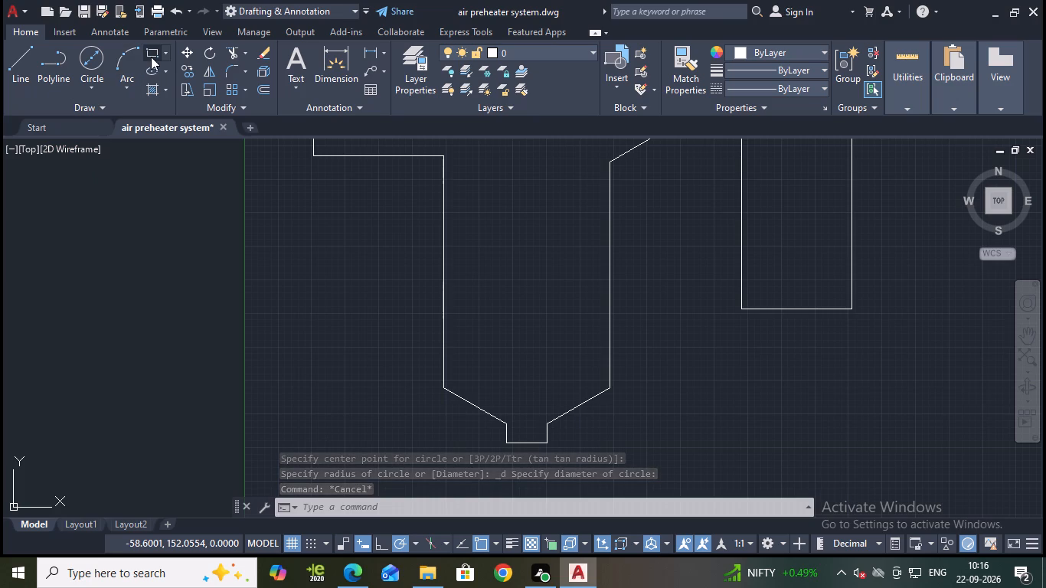
middle_drag(357, 397, 400, 336)
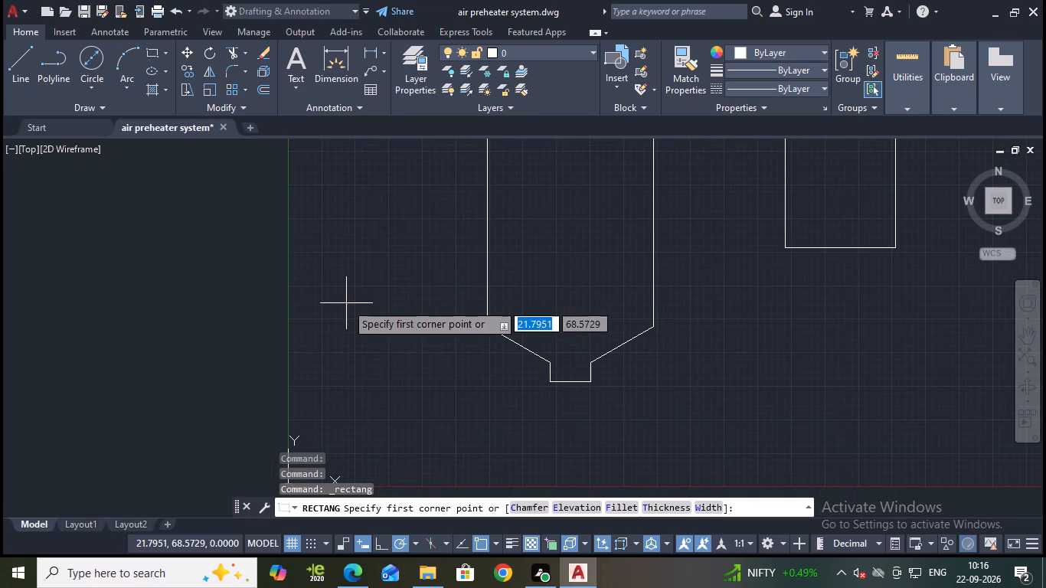
click(342, 301)
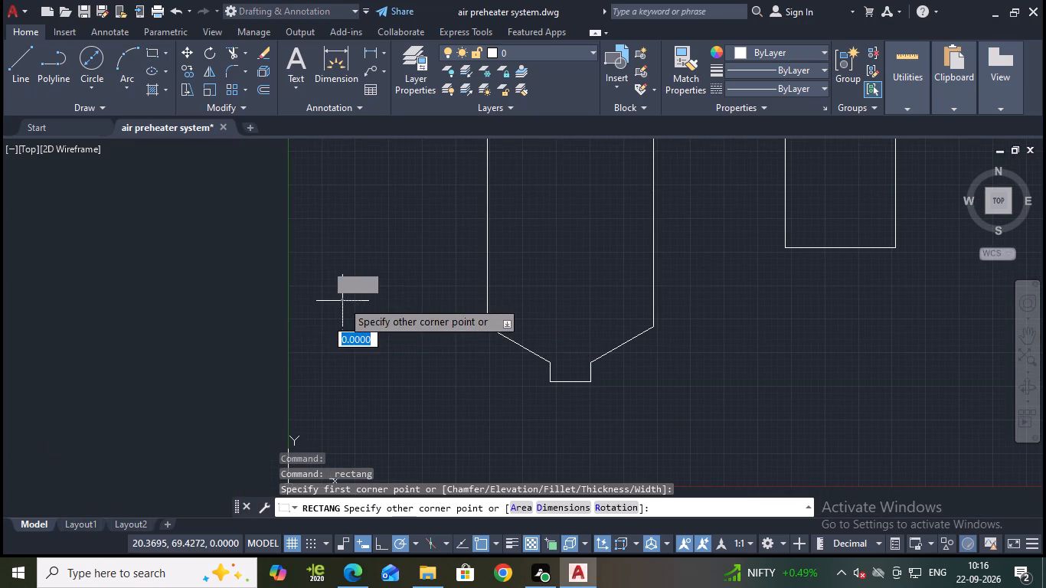
click(374, 357)
key(Escape)
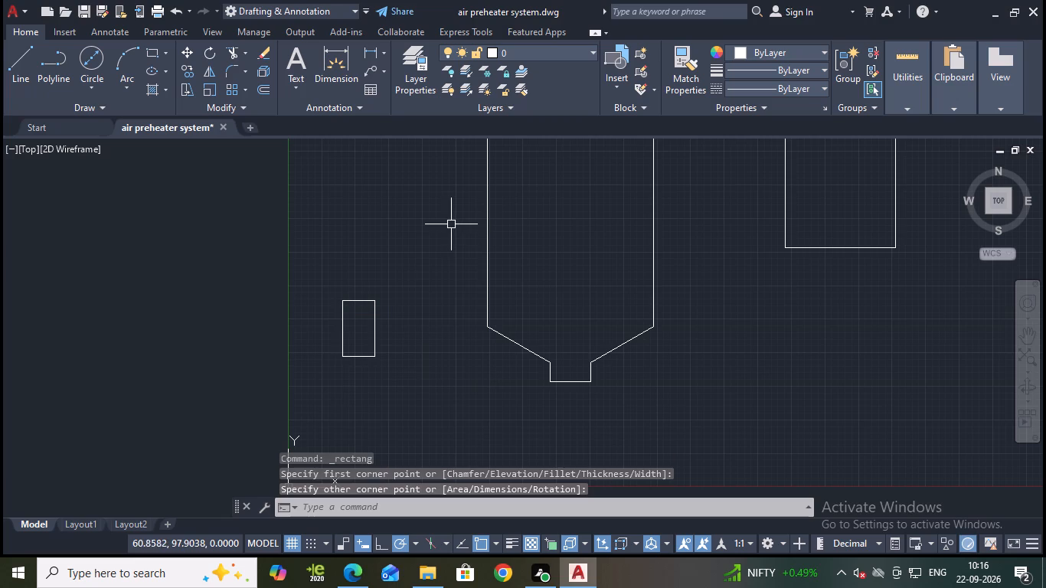
Start a line at the circle's top point, running about 5 up, 25 right and 24.5 down.
scroll(410, 266, down, 1)
scroll(651, 279, up, 1)
middle_drag(641, 279, 626, 282)
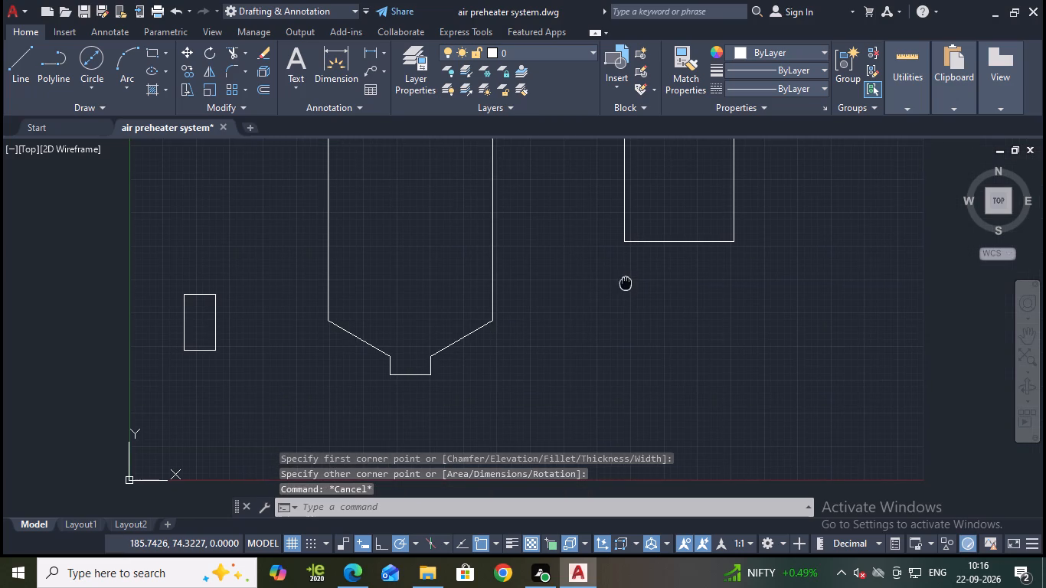
middle_drag(626, 282, 626, 282)
scroll(606, 282, down, 1)
middle_drag(605, 276, 564, 355)
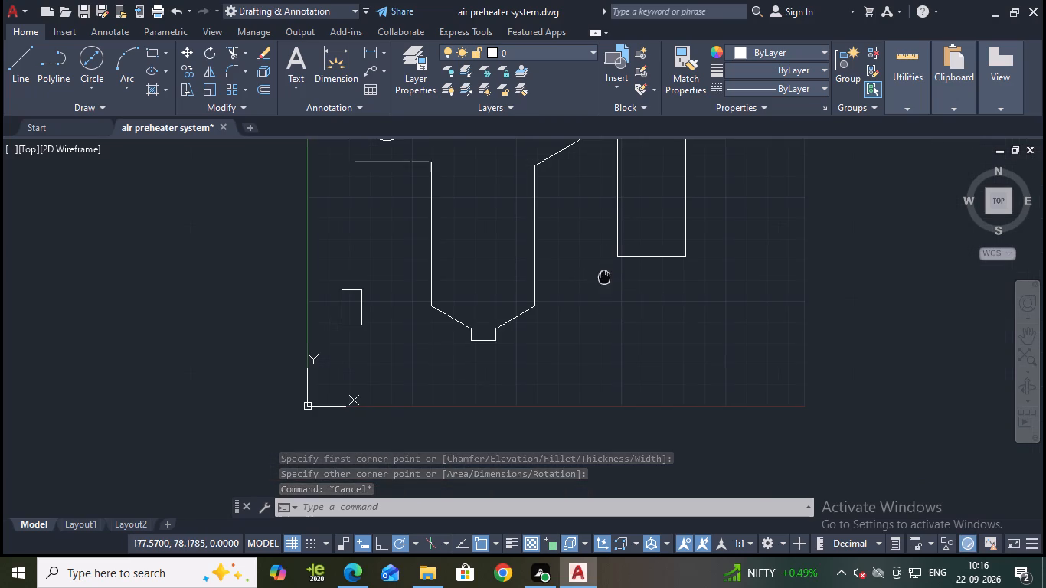
middle_drag(564, 355, 562, 362)
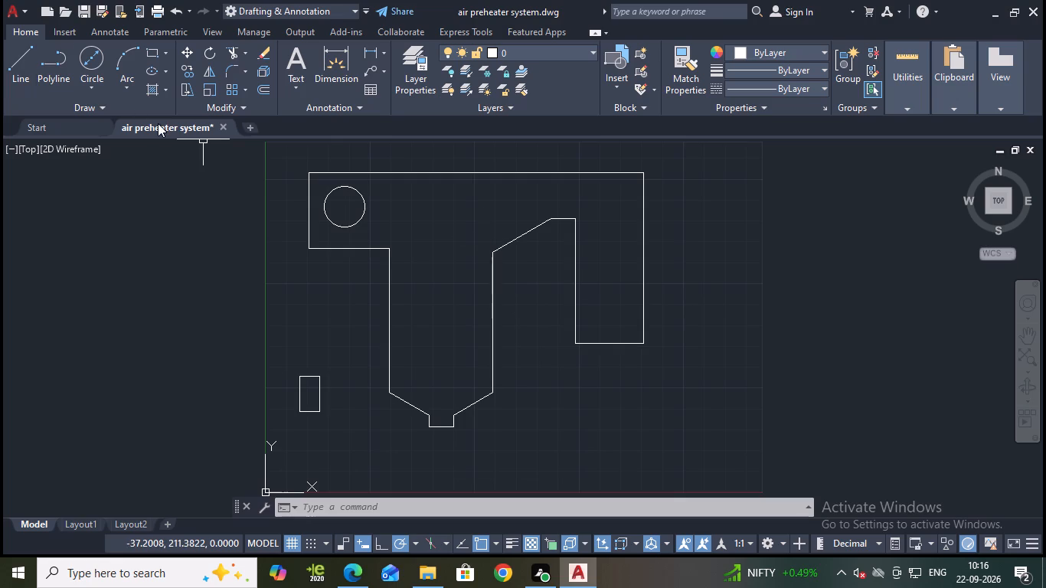
click(24, 60)
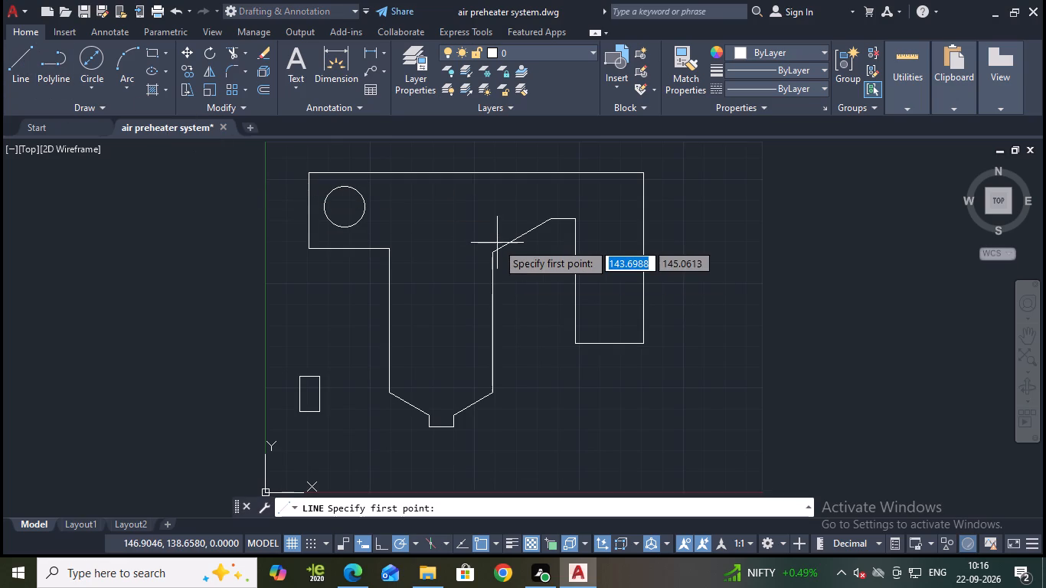
scroll(350, 181, up, 3)
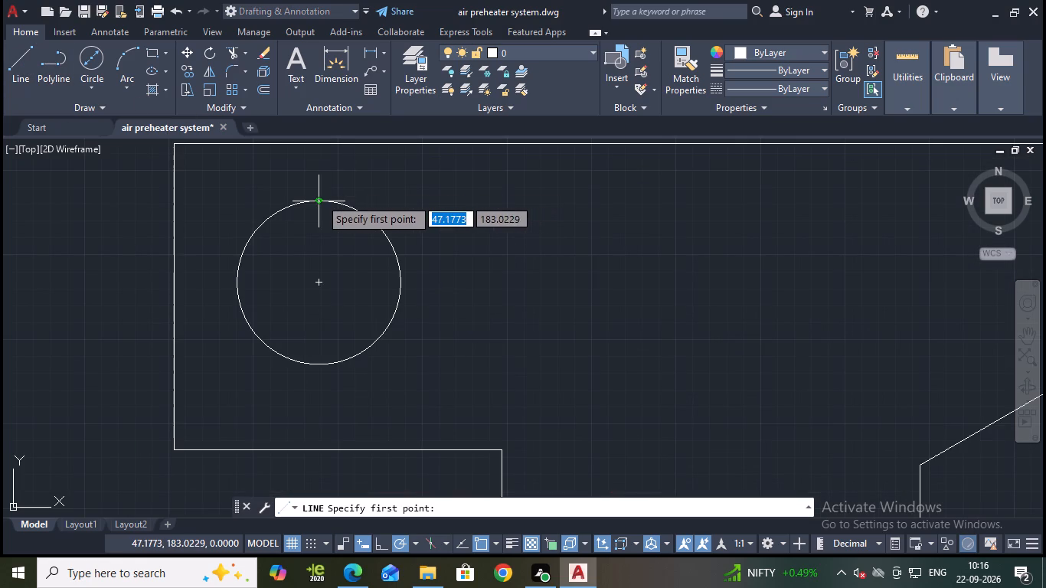
click(319, 198)
click(322, 168)
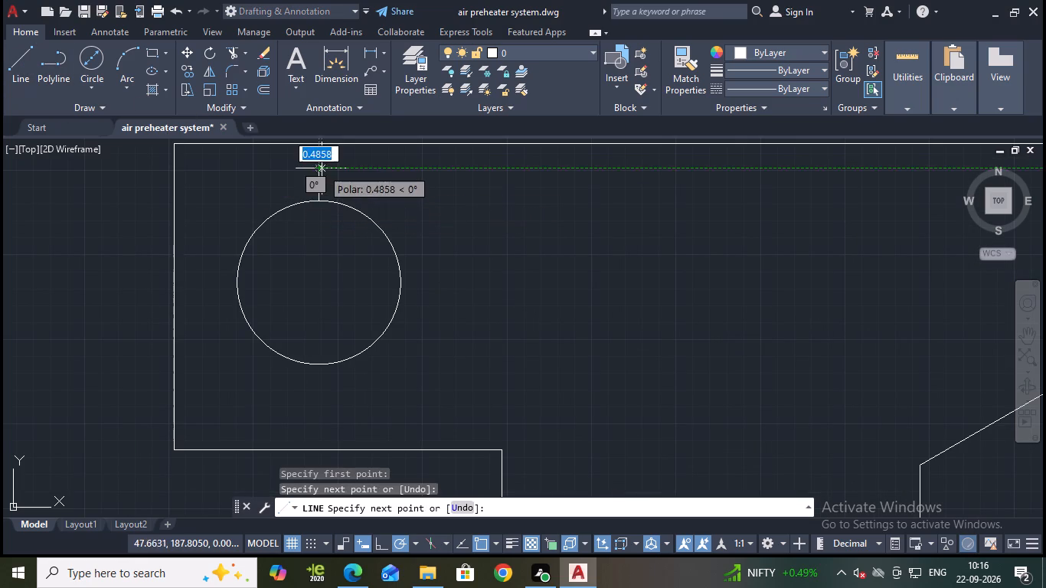
click(489, 168)
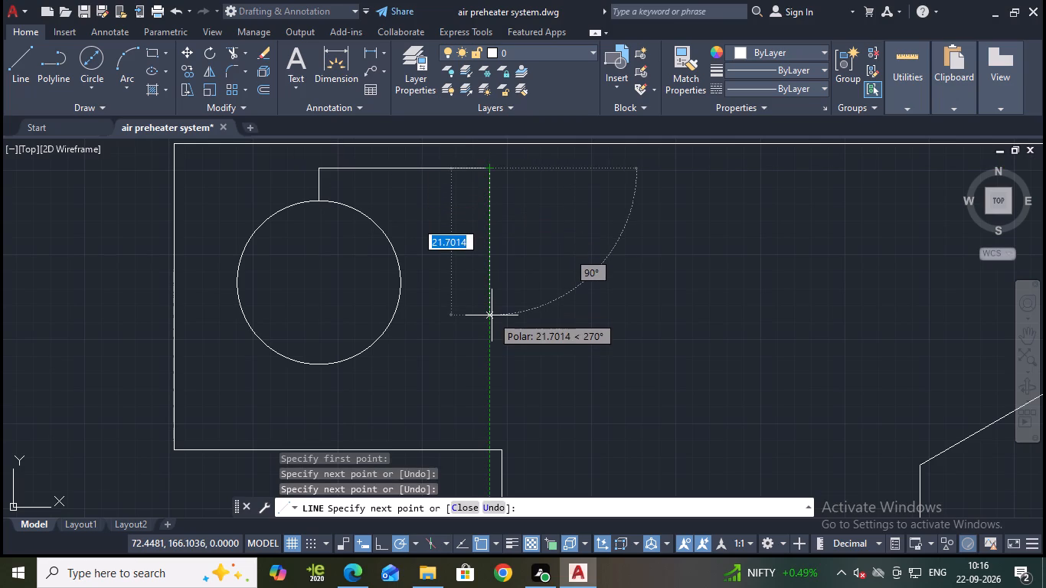
click(490, 335)
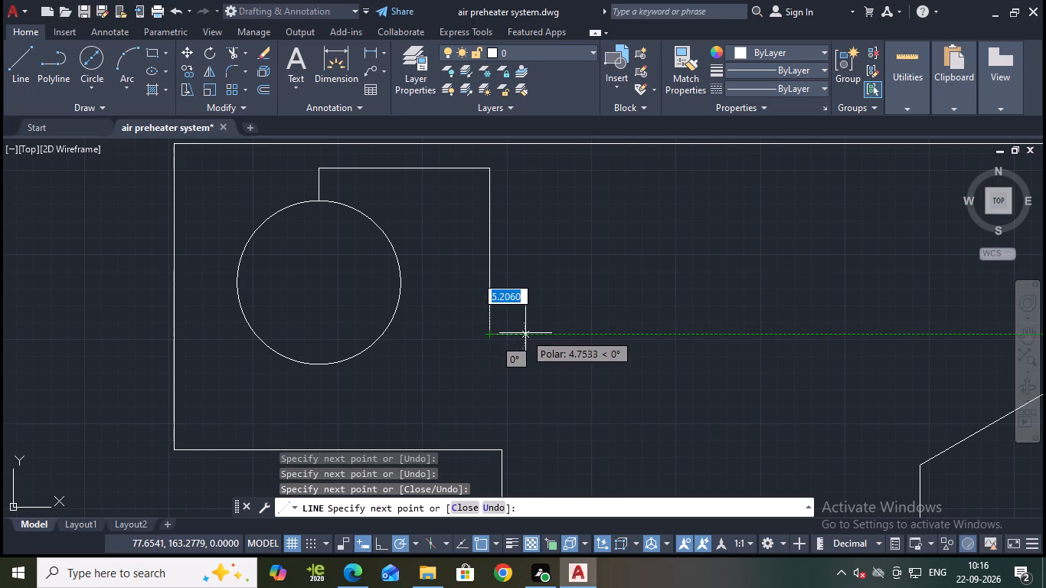
Continue the line as a serpentine coil with 10-long horizontal runs between verticals about 24.5 high, ending with a 10-long top run.
key(1)
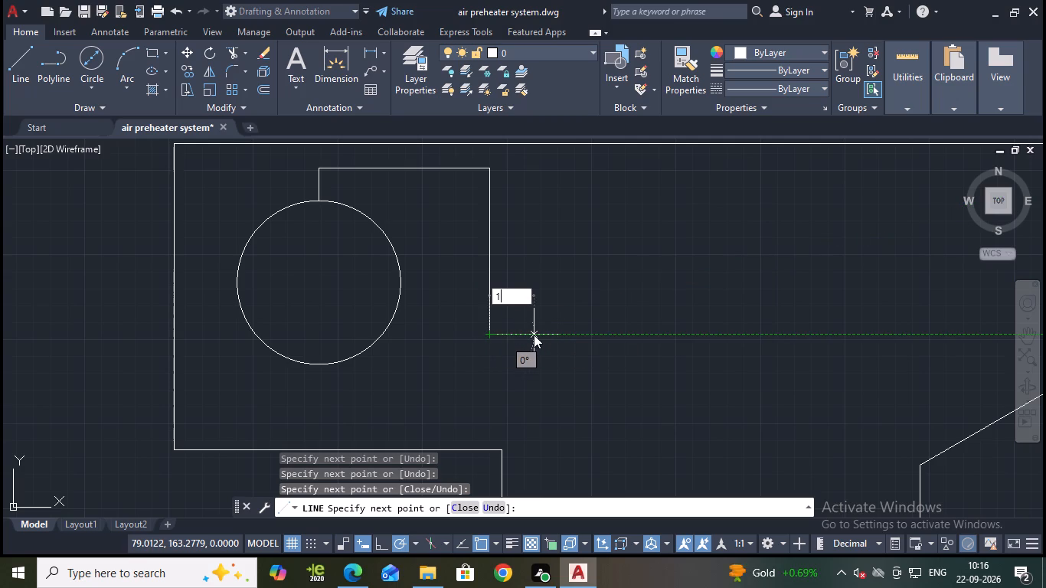
key(0)
key(Return)
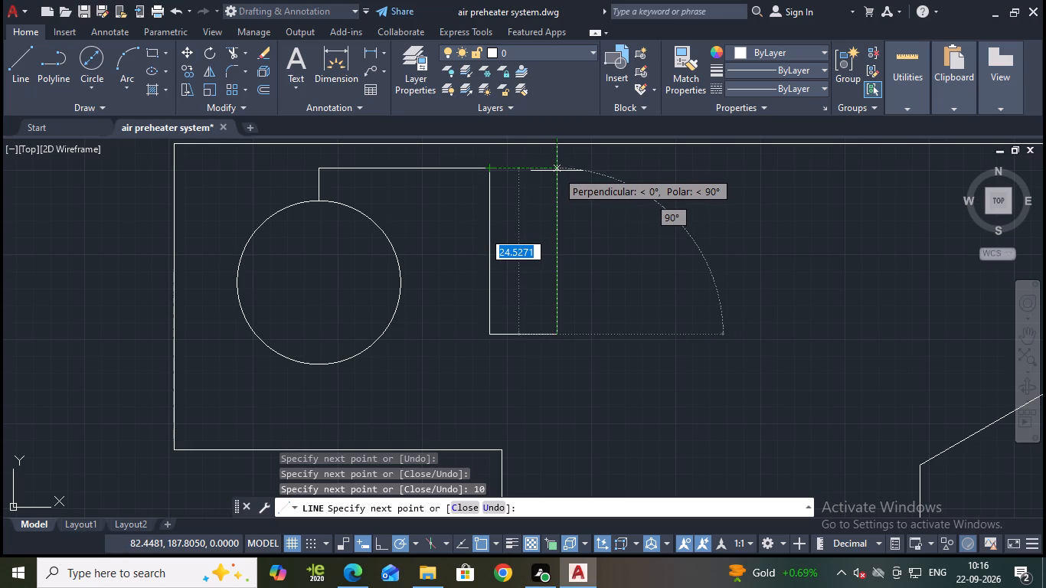
click(557, 171)
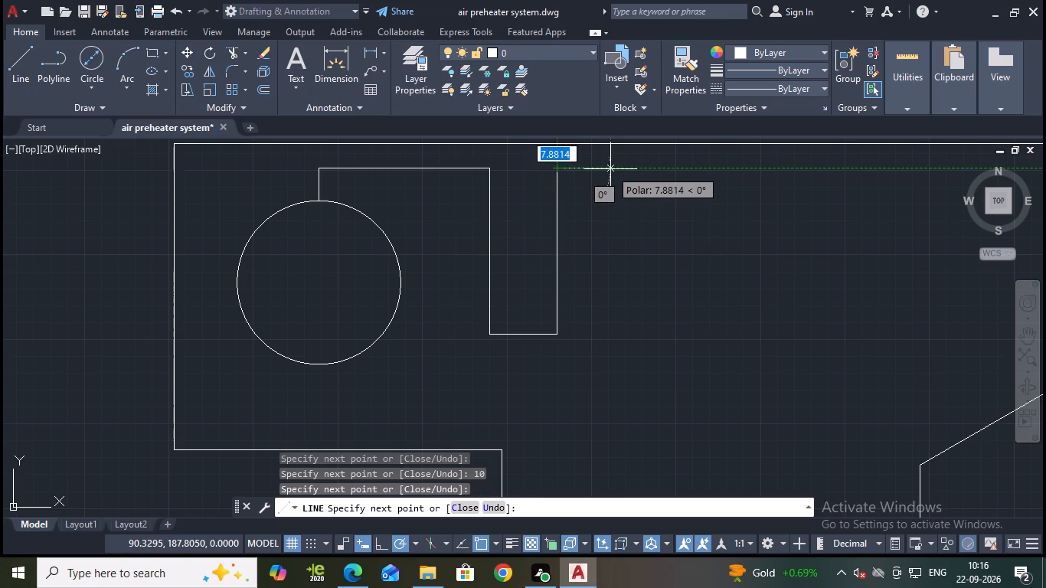
text(10)
key(Return)
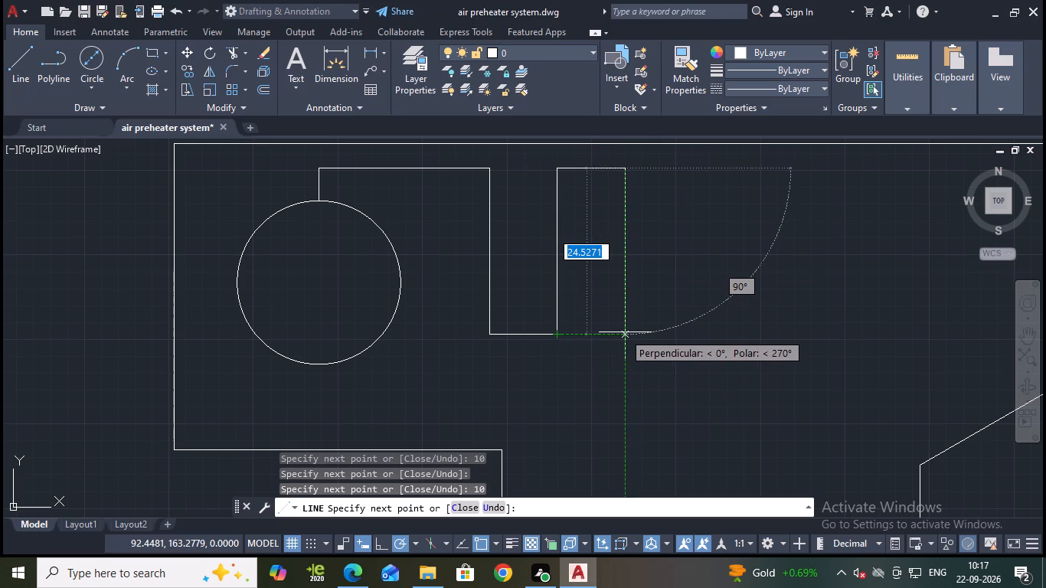
click(627, 334)
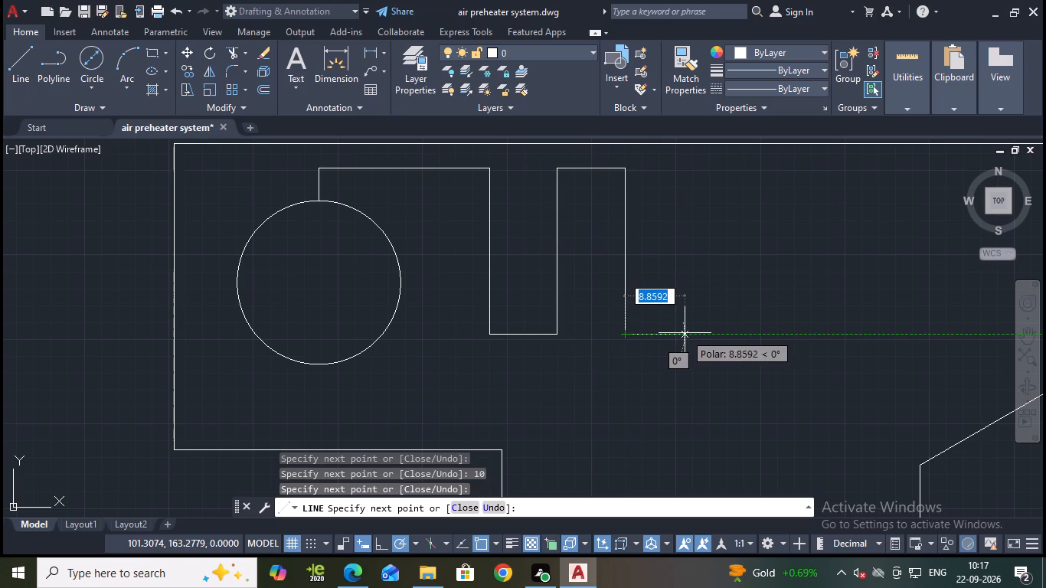
text(10)
key(Return)
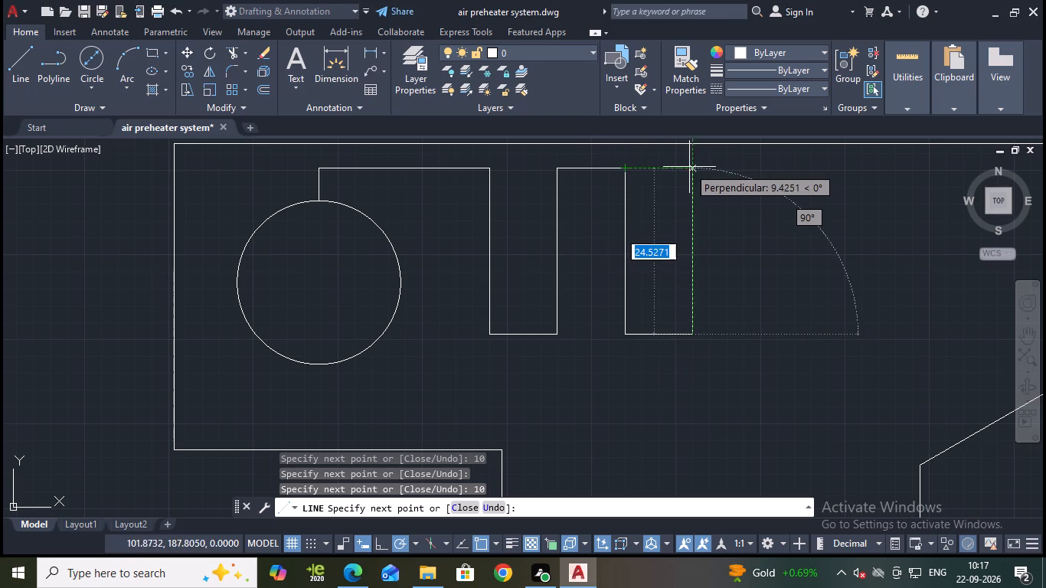
click(692, 165)
scroll(783, 198, down, 1)
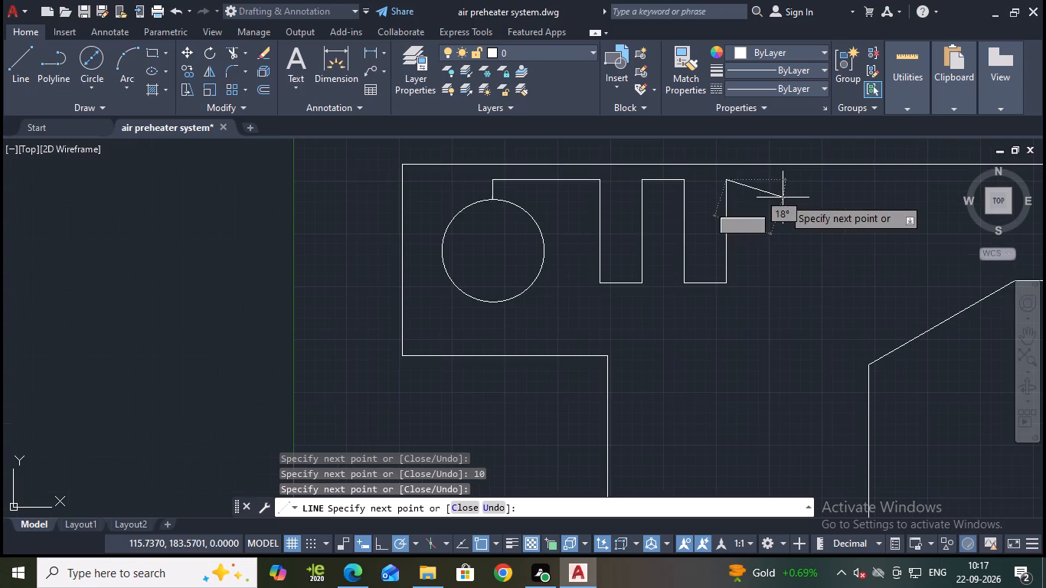
middle_drag(783, 198, 604, 194)
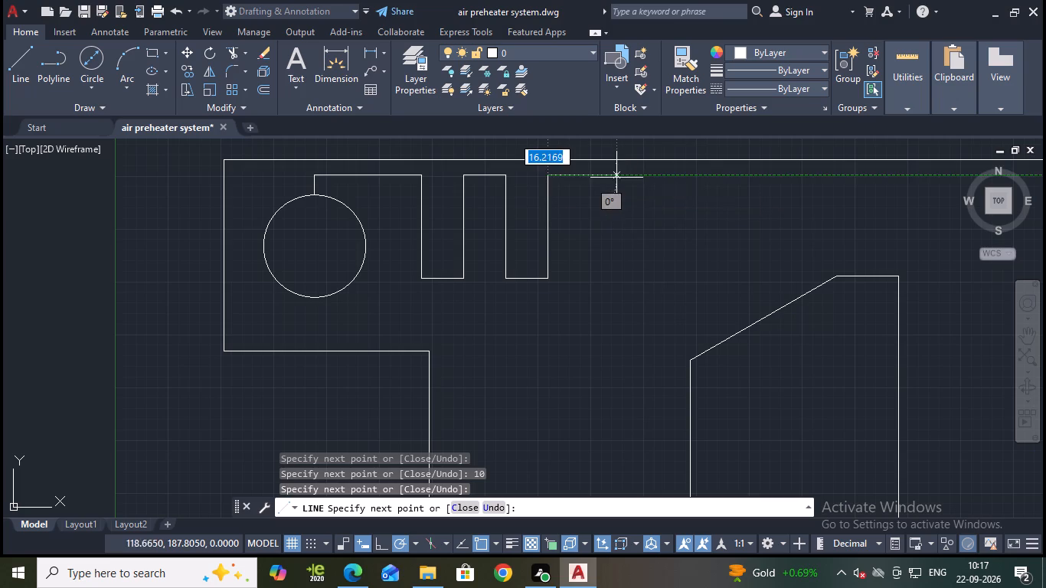
text(10)
key(Return)
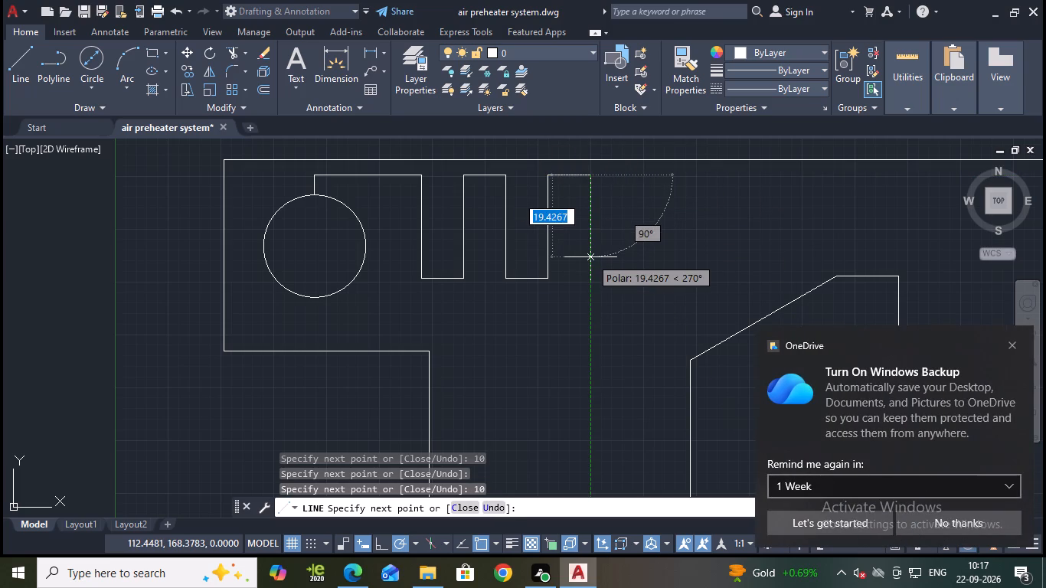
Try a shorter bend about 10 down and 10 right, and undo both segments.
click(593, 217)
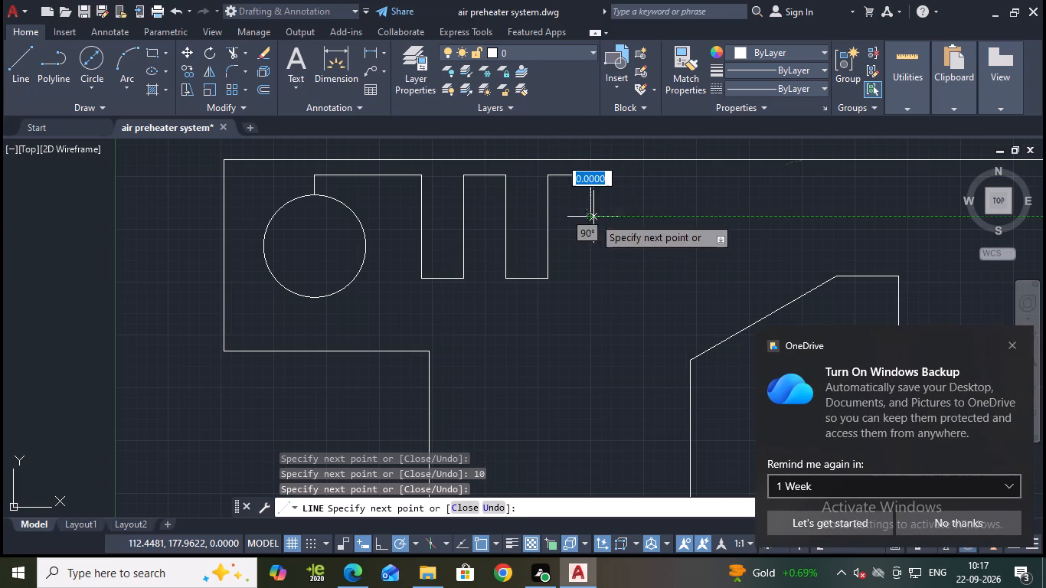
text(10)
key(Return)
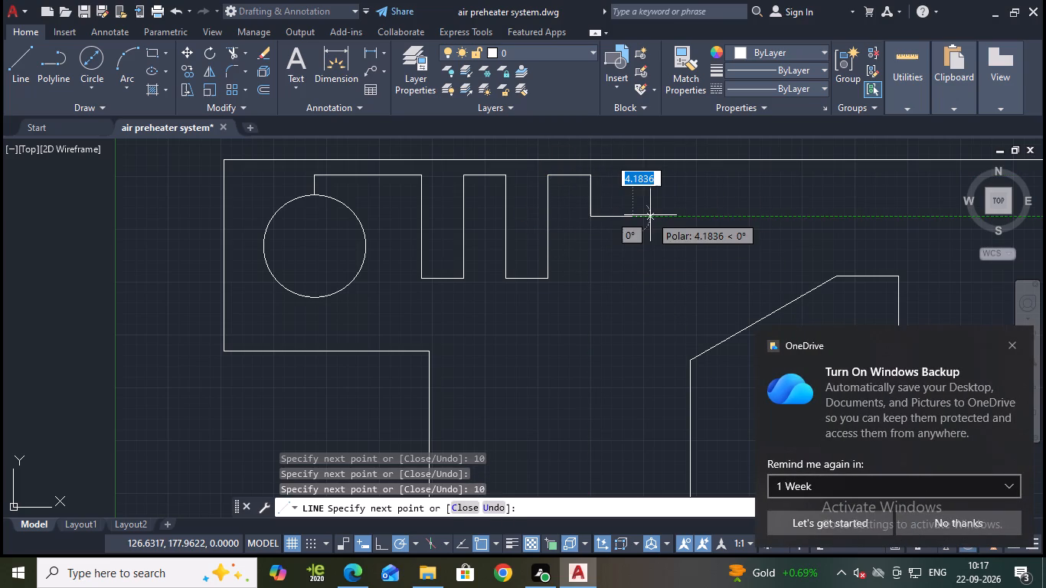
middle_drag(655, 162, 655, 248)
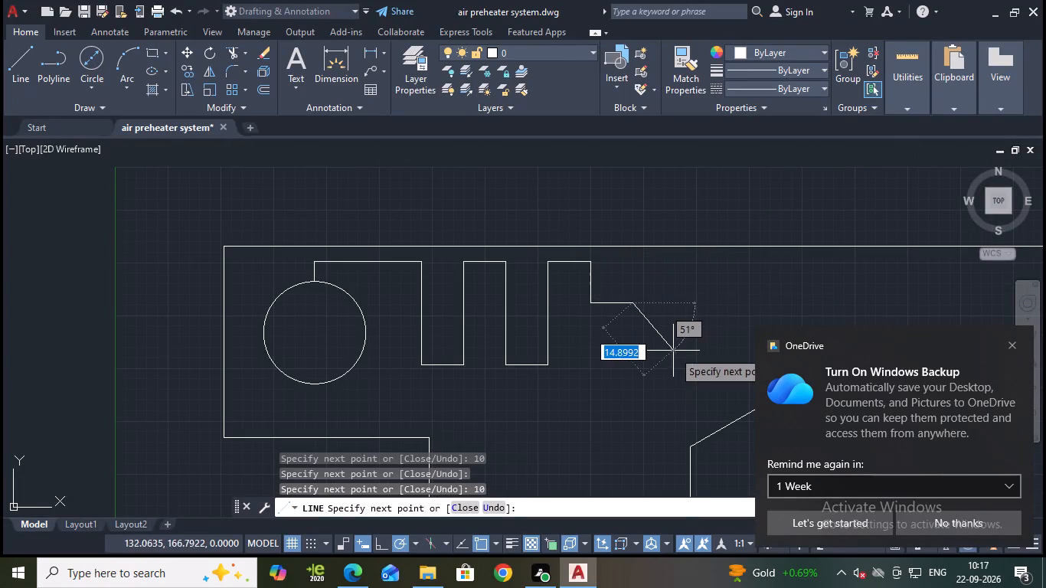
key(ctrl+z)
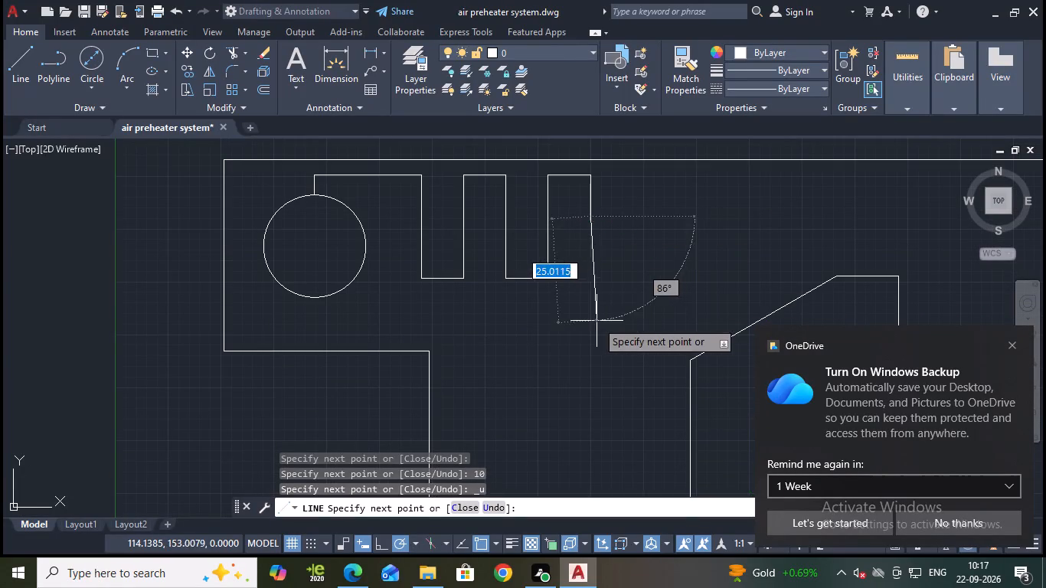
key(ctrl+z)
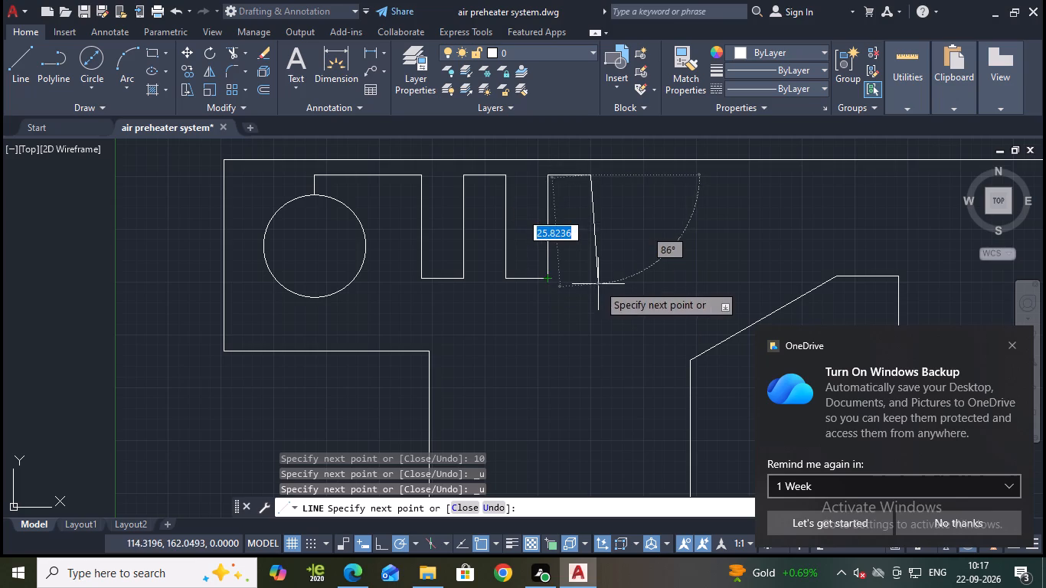
Continue the serpentine coil with alternating verticals about 24.5 high joined by 10-long horizontal runs, ending with a 10-long bottom run.
click(589, 279)
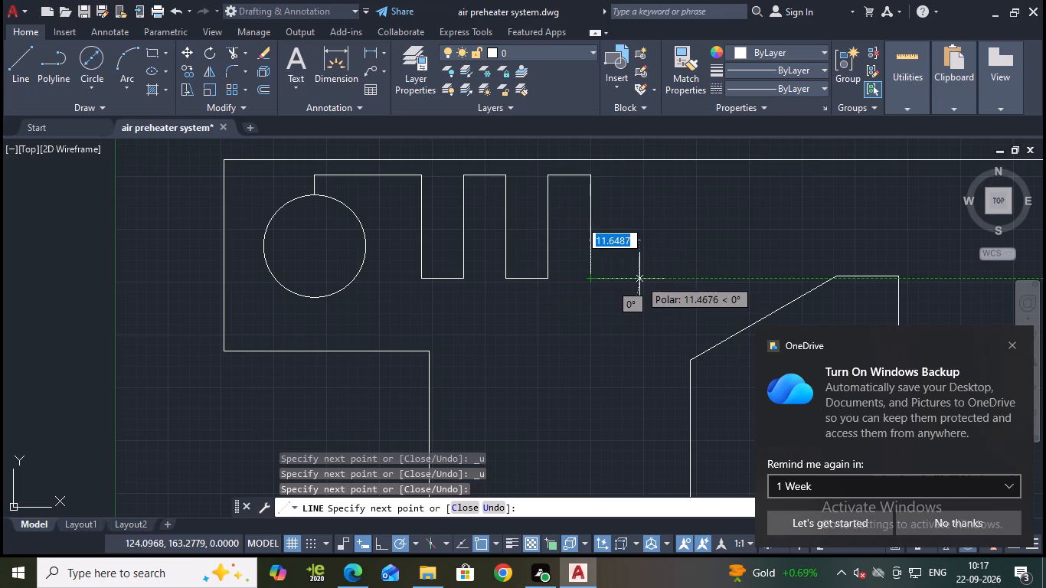
text(10)
key(Return)
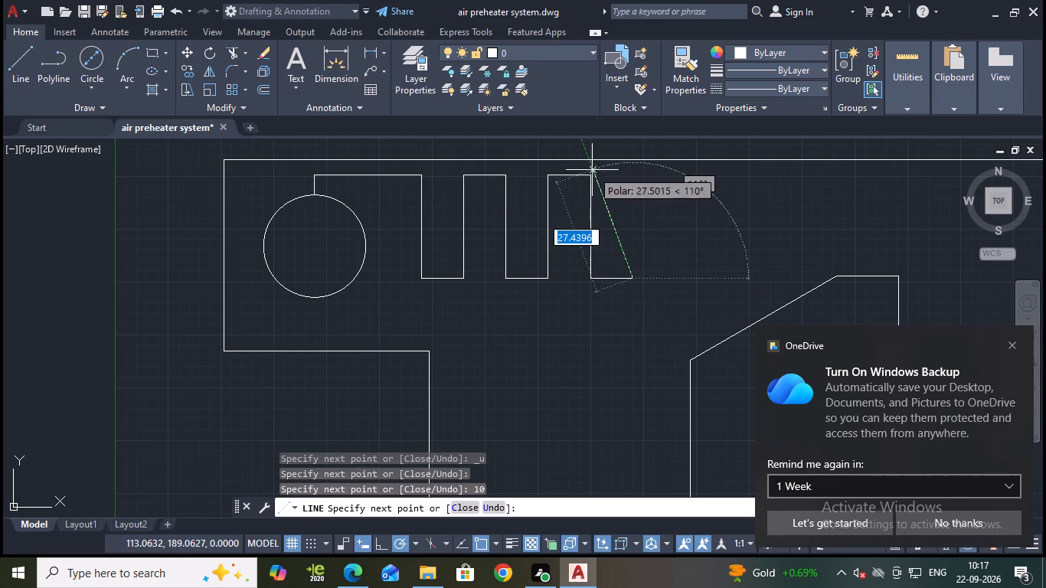
click(633, 175)
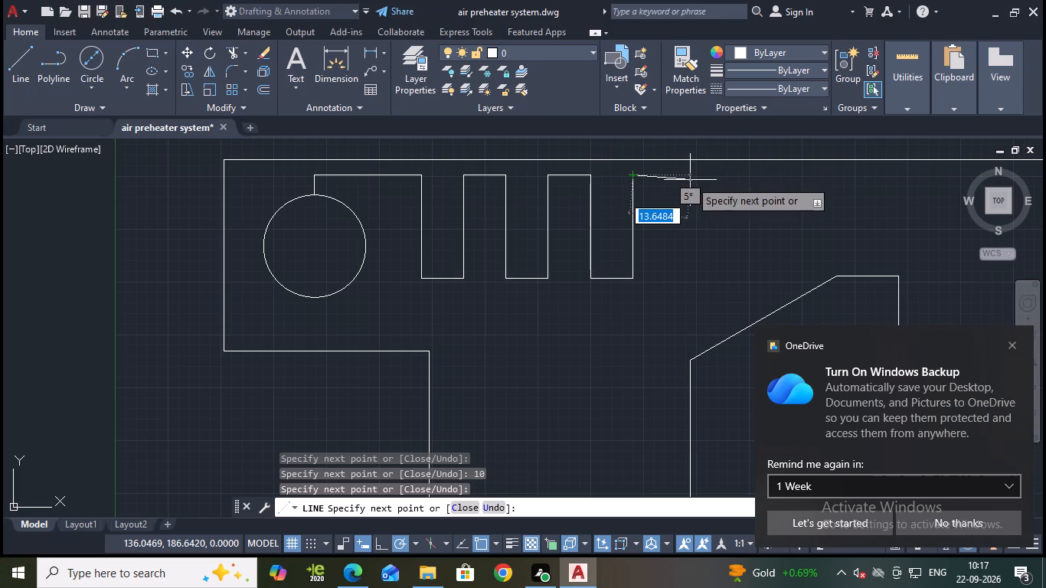
text(10)
key(Return)
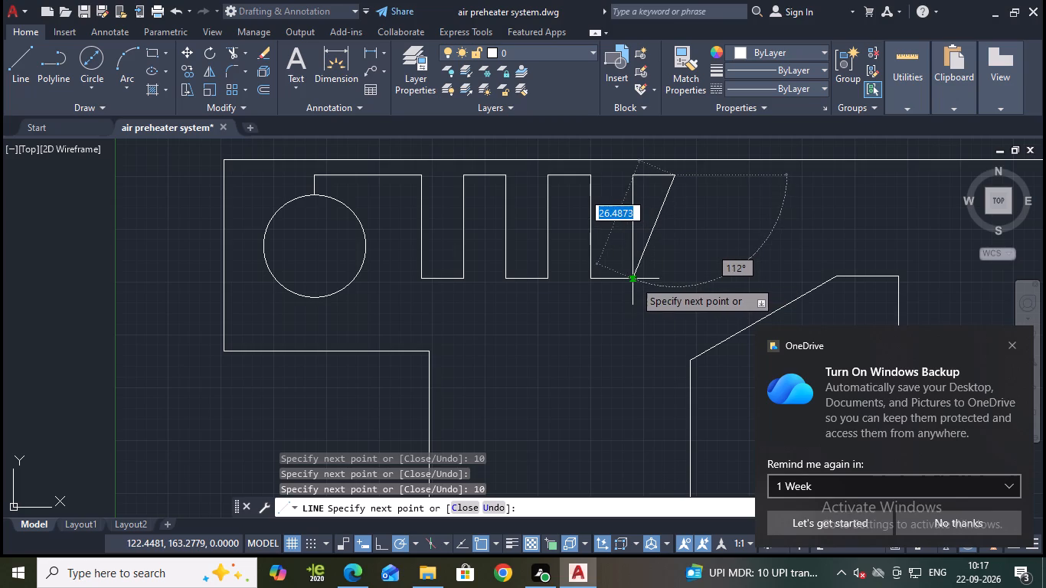
click(676, 280)
text(10)
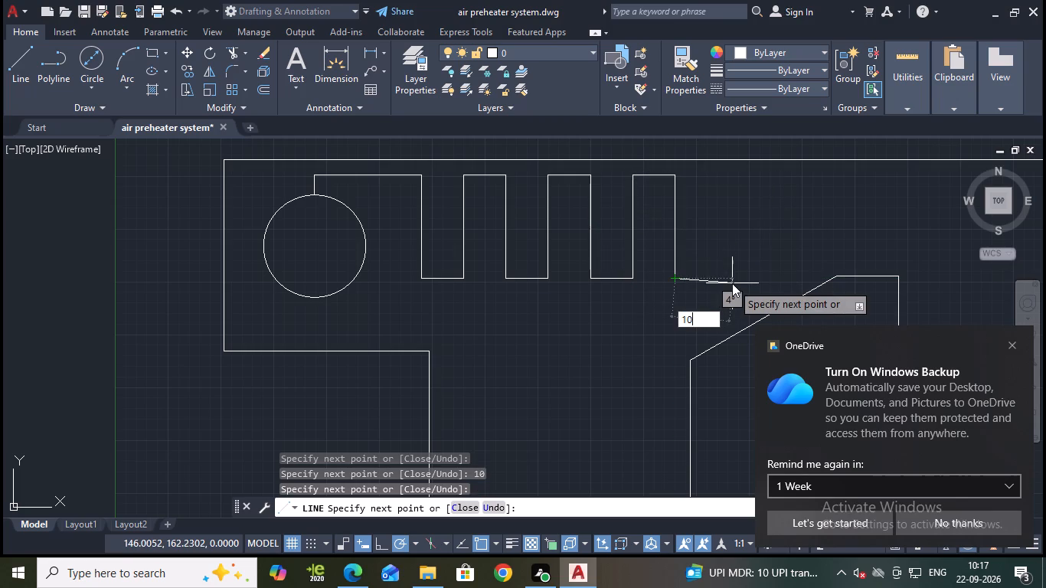
key(Escape)
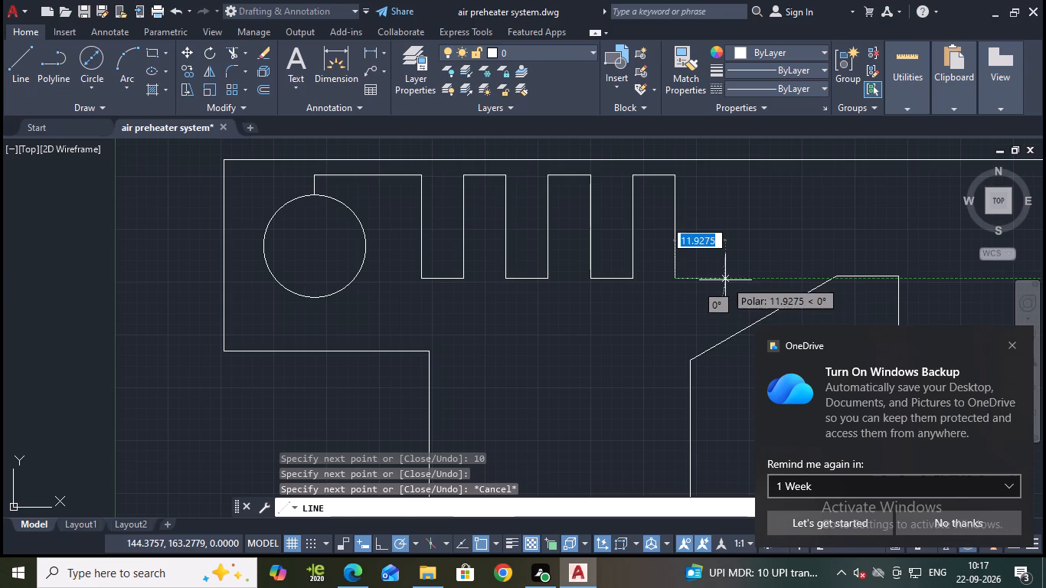
text(10)
key(Return)
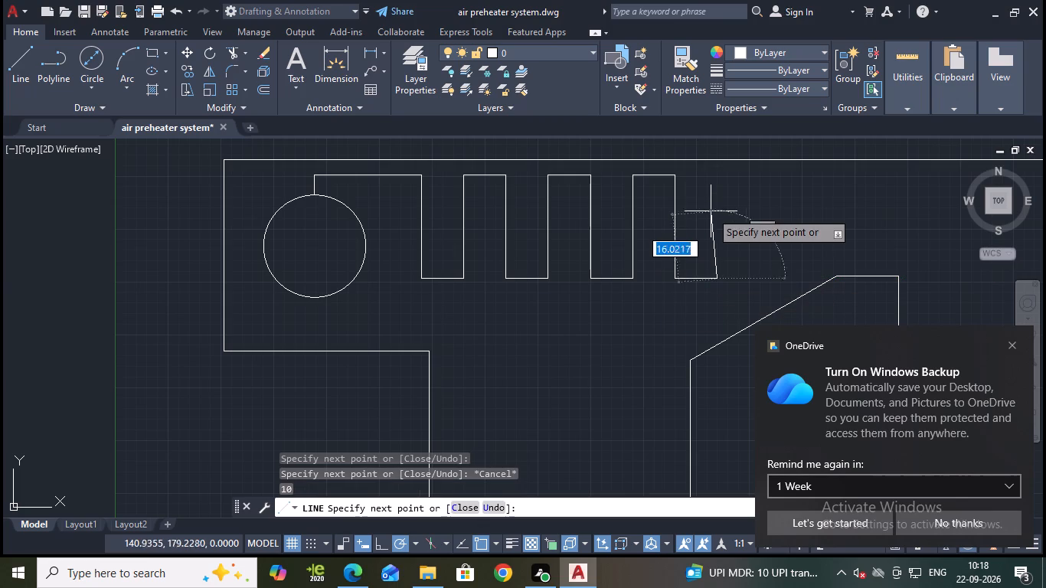
Finish the coil line with segments about 17 up, 10 right and about 25.5 up through the duct's top edge.
middle_drag(722, 182, 682, 237)
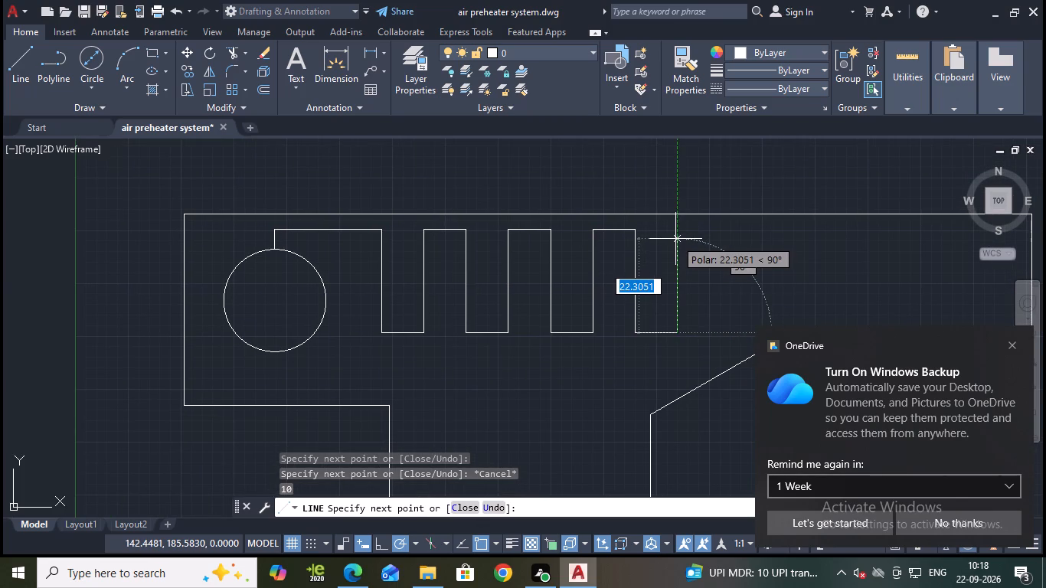
click(678, 261)
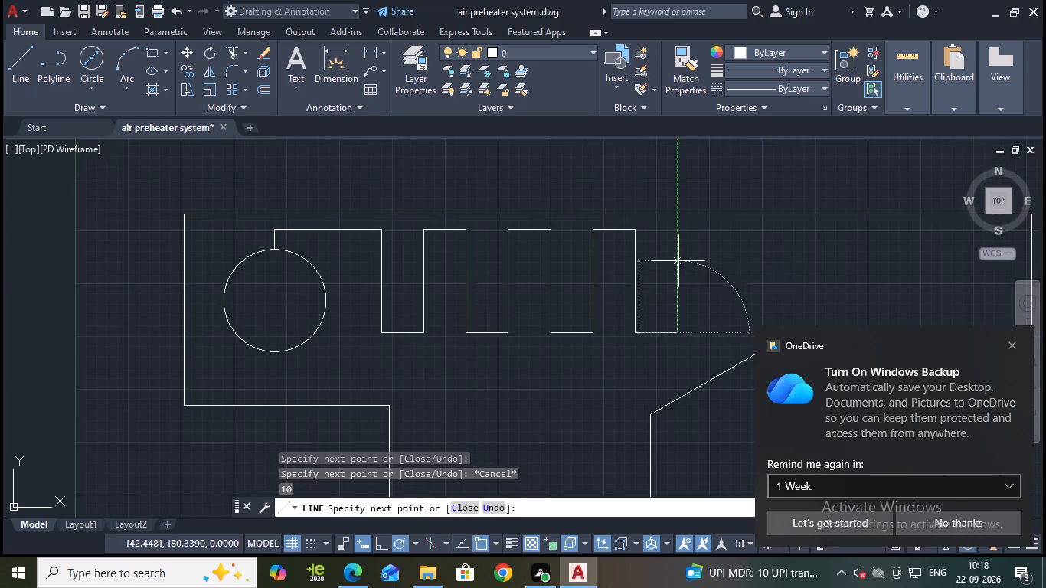
text(10)
key(Return)
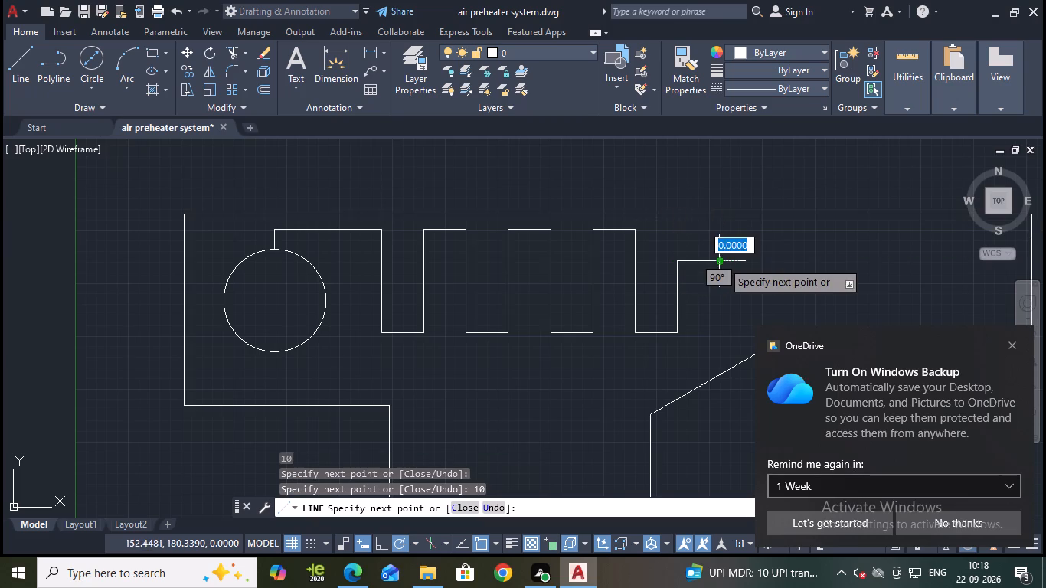
click(721, 153)
key(Escape)
Draw a line from the circle's lower-right edge, running about 9.6 right and about 10.7 down.
scroll(852, 168, down, 2)
middle_drag(864, 185, 701, 139)
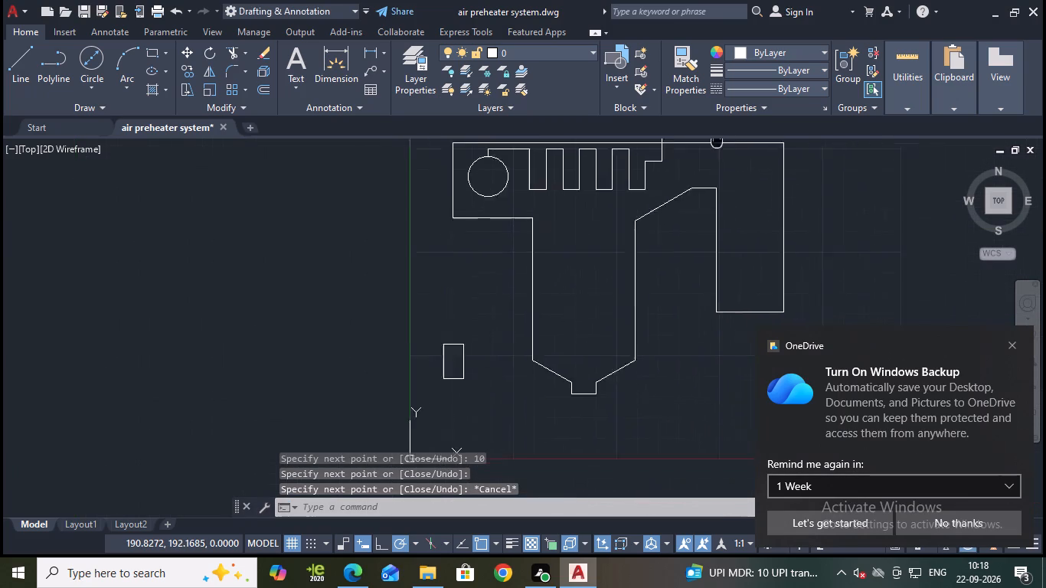
middle_drag(701, 139, 674, 167)
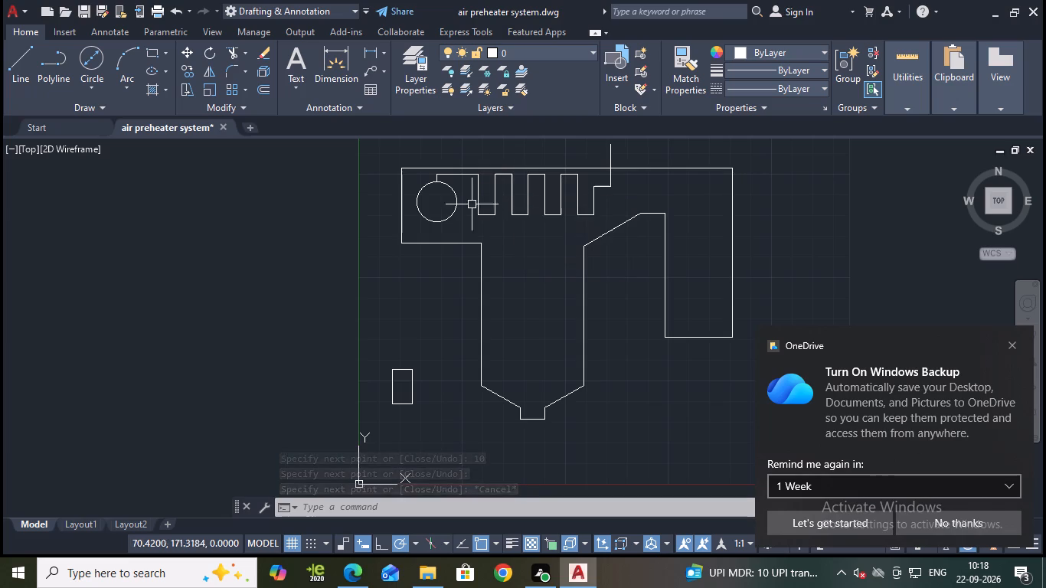
click(18, 51)
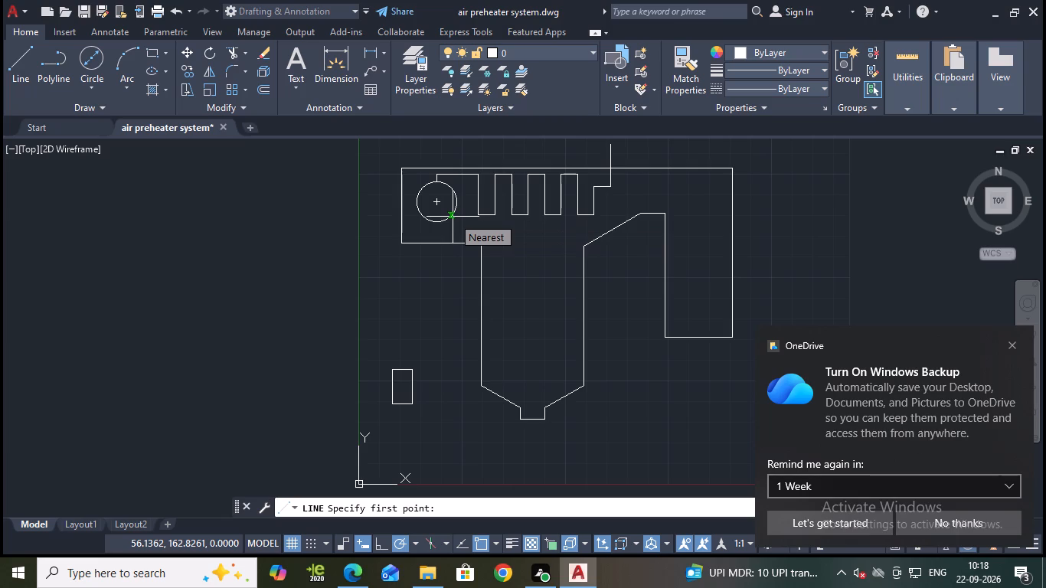
click(453, 217)
click(467, 215)
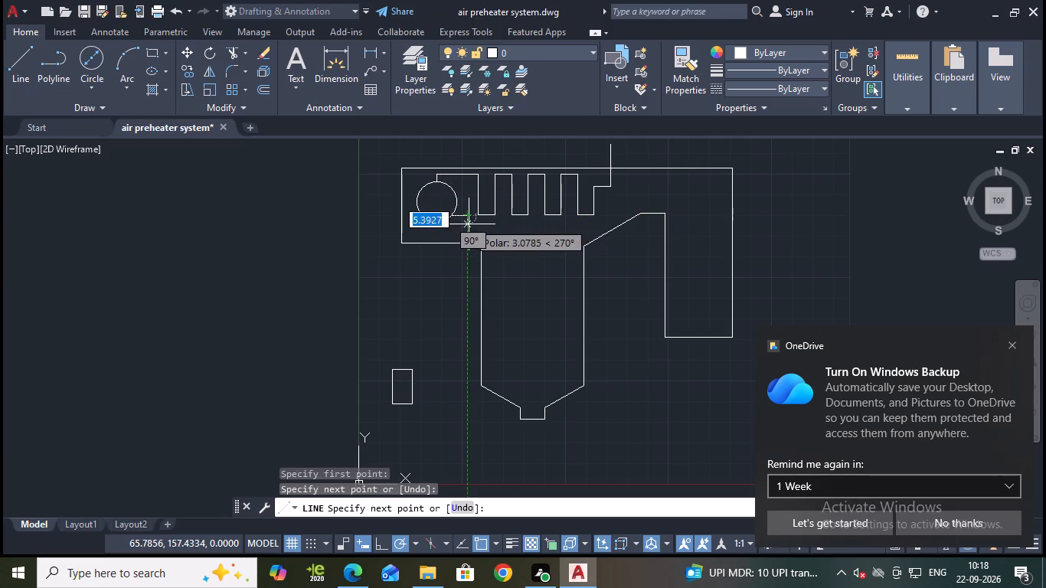
click(469, 233)
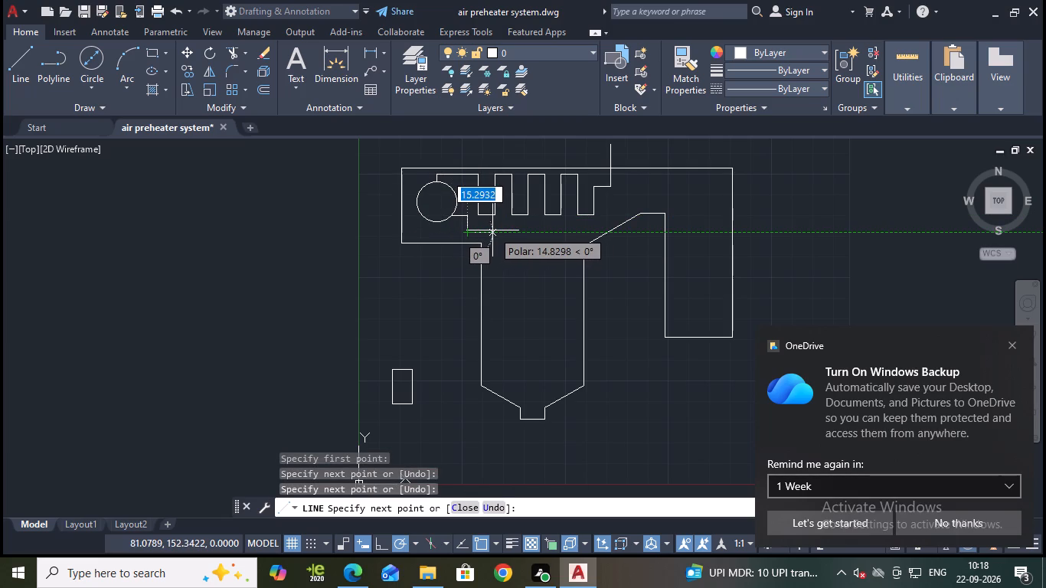
scroll(493, 230, up, 2)
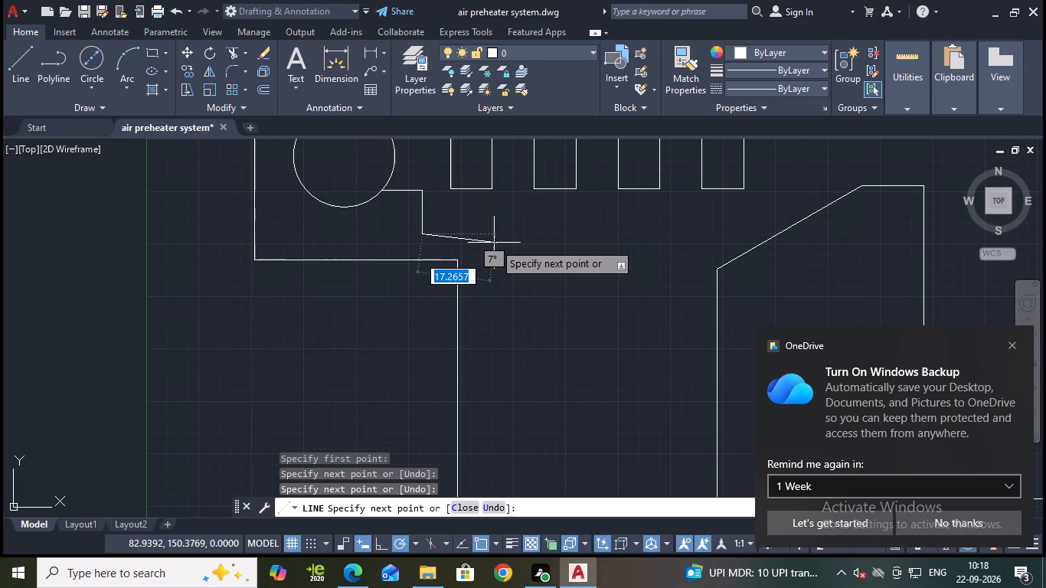
key(Escape)
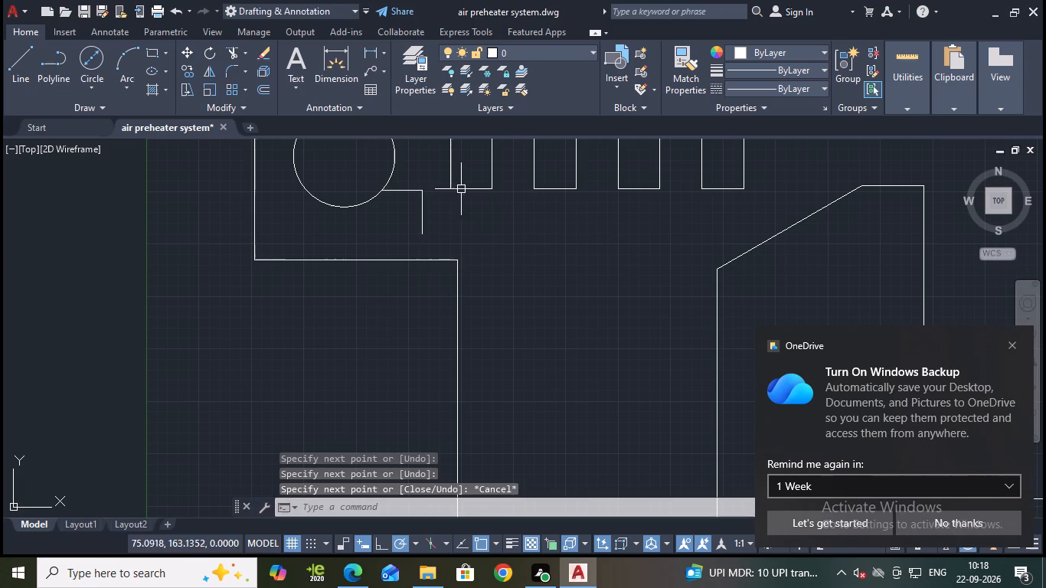
Lower the coil's first bottom run by about 8.5 and stretch its two adjoining verticals down to meet it.
click(469, 191)
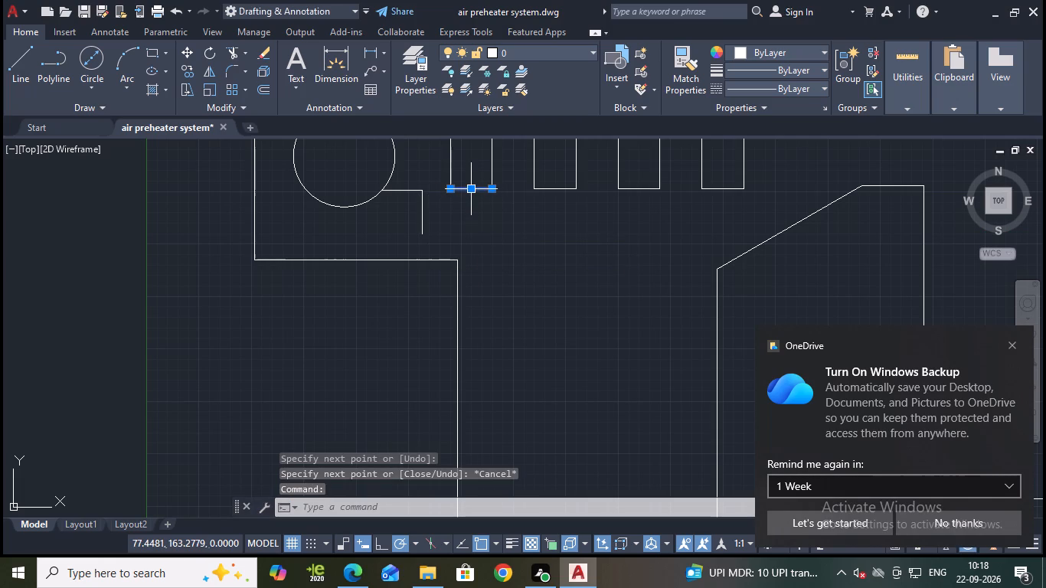
click(470, 189)
click(472, 224)
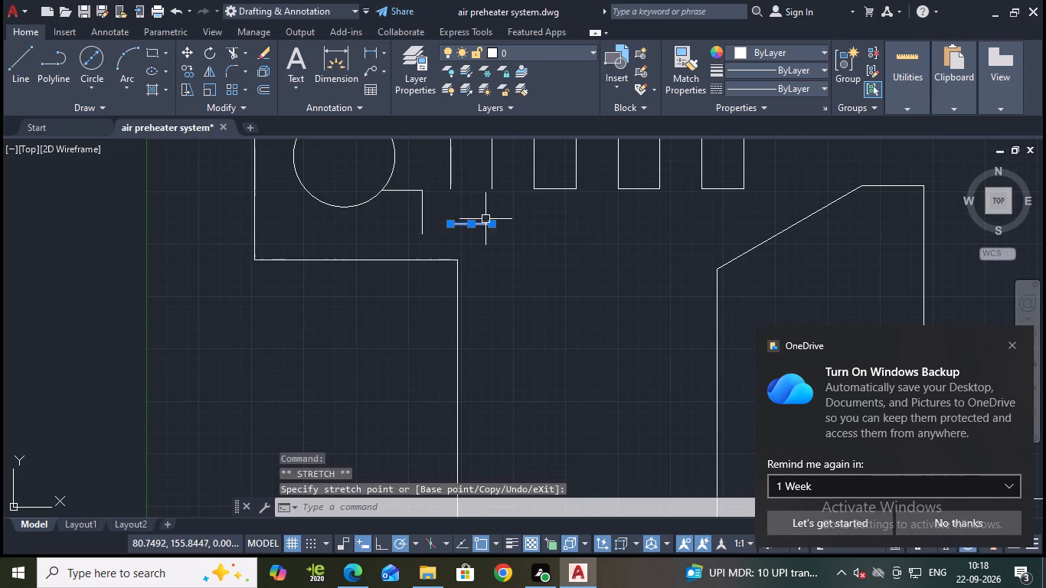
key(Escape)
click(452, 174)
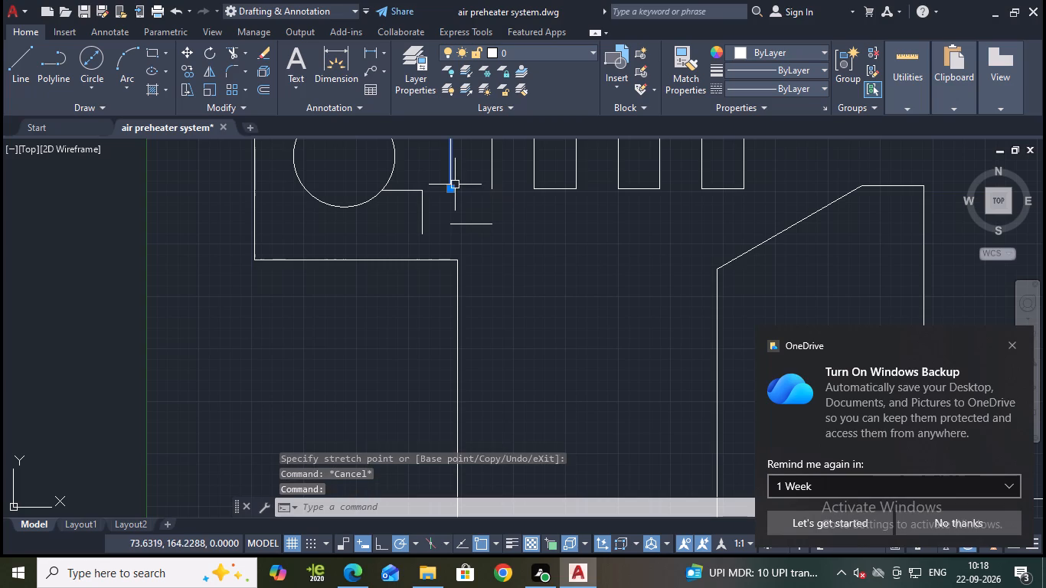
click(449, 188)
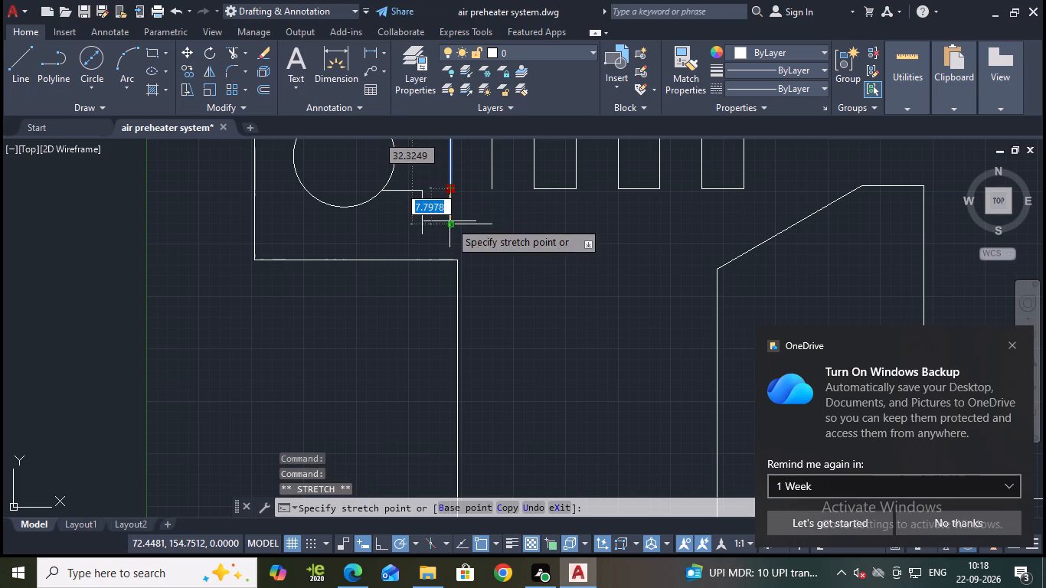
click(449, 221)
key(Escape)
click(491, 180)
click(492, 190)
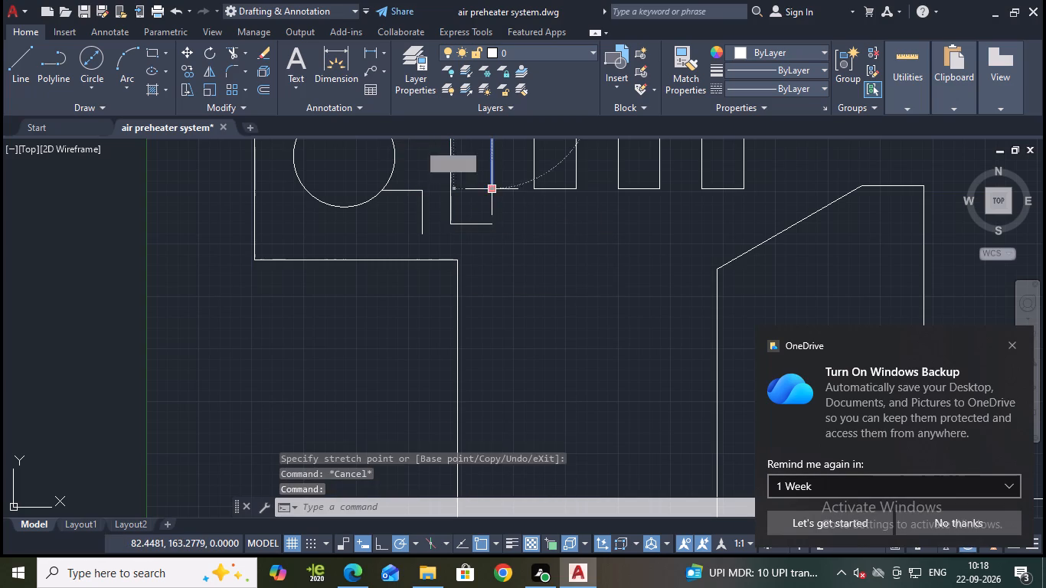
click(492, 226)
key(Escape)
Save the drawing.
key(ctrl+s)
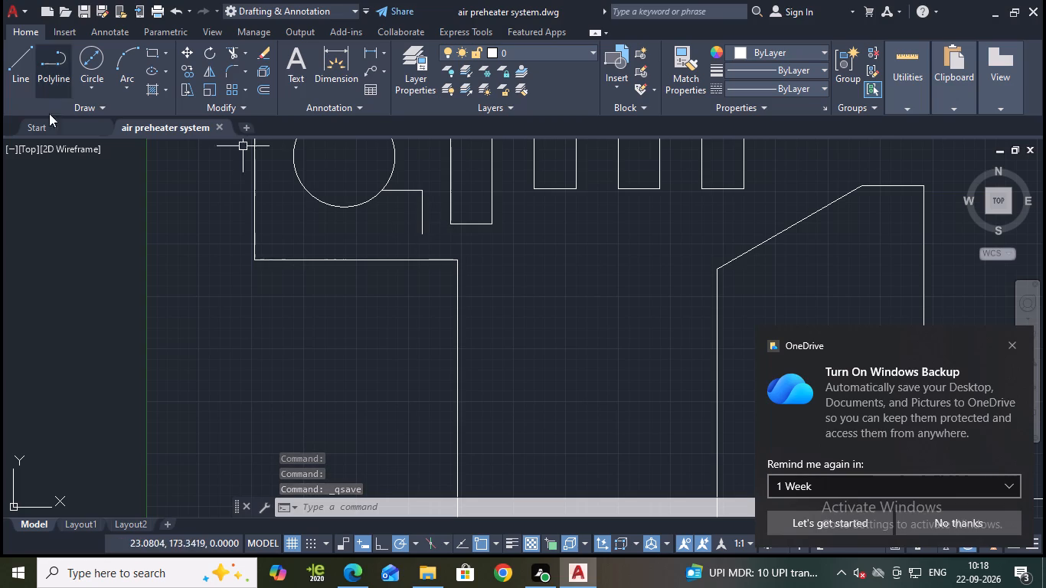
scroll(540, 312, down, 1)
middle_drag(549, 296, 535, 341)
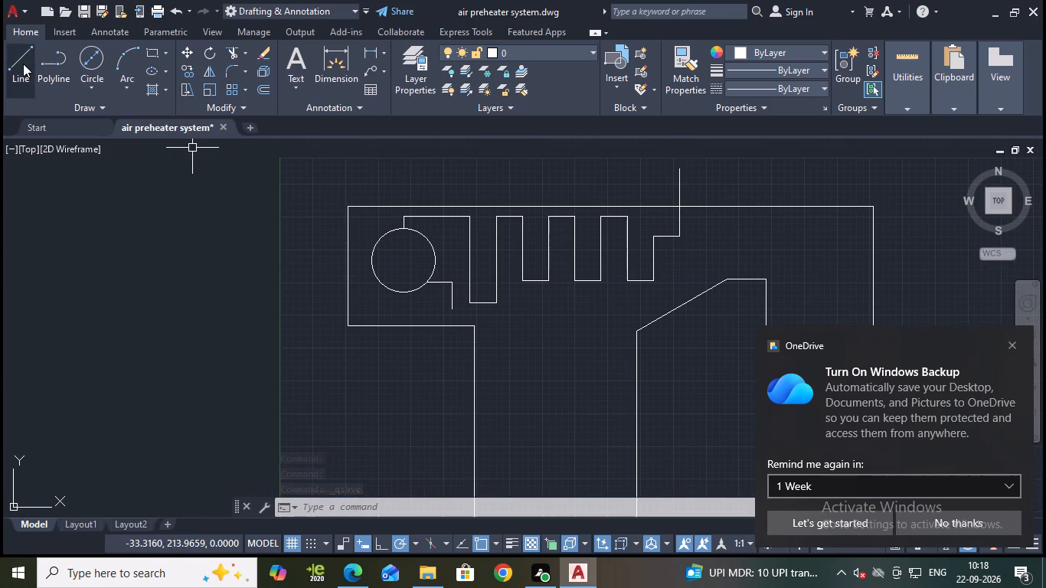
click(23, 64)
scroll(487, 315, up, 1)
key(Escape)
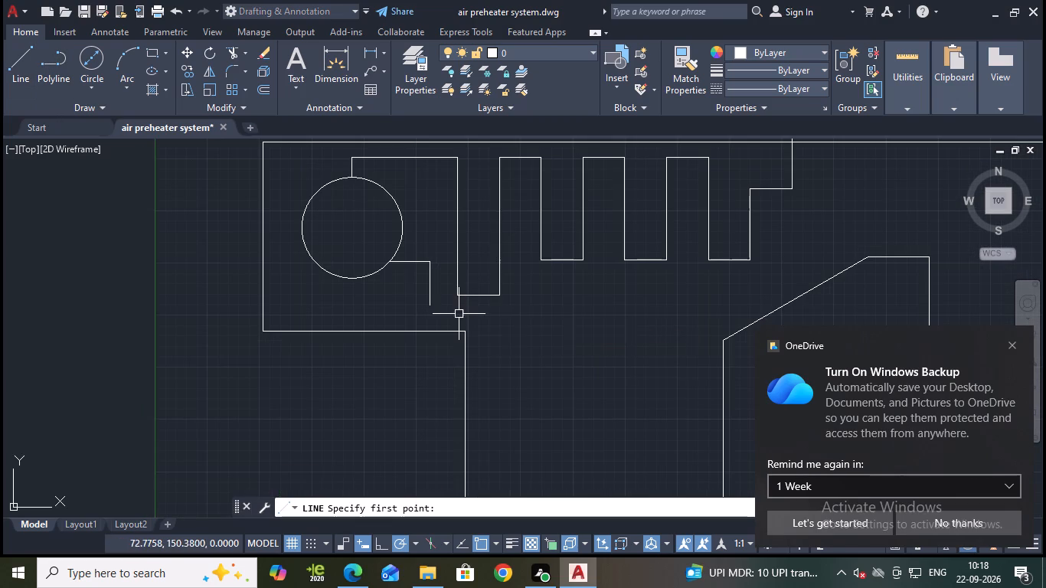
Stretch the lower end of the short vertical line beside the circle about 2 further down.
click(432, 285)
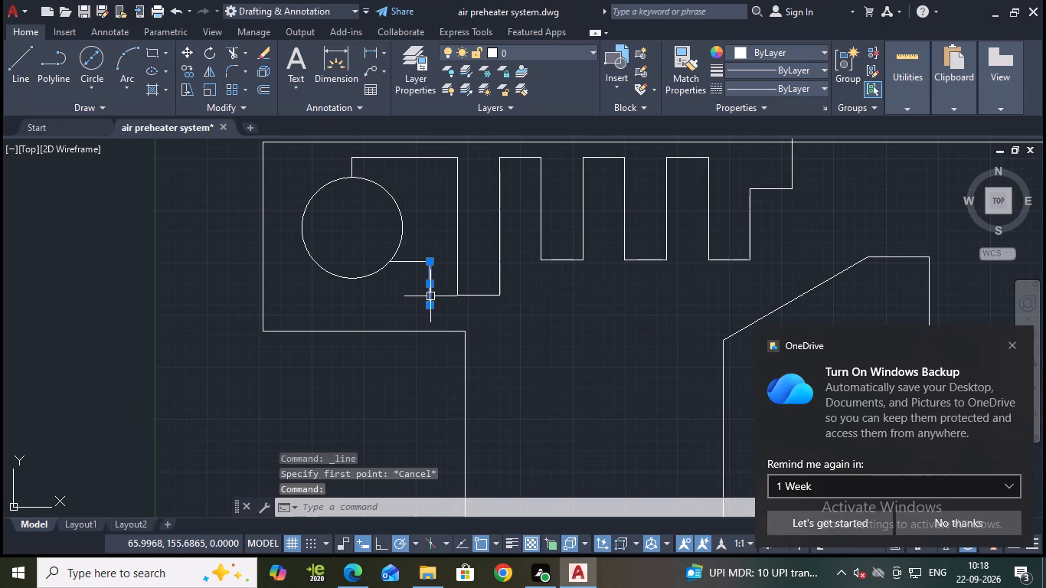
click(430, 304)
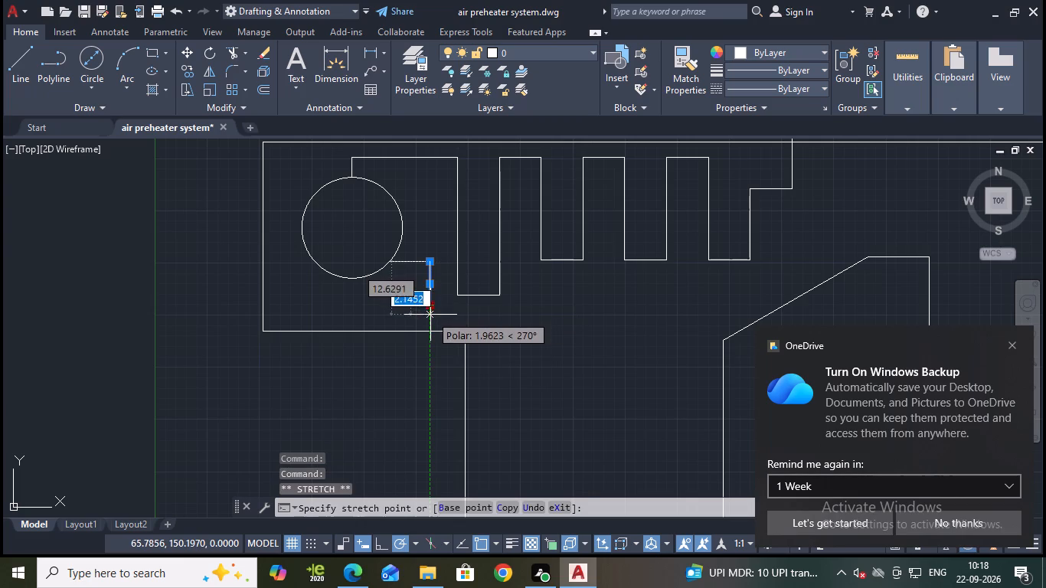
click(430, 315)
key(Escape)
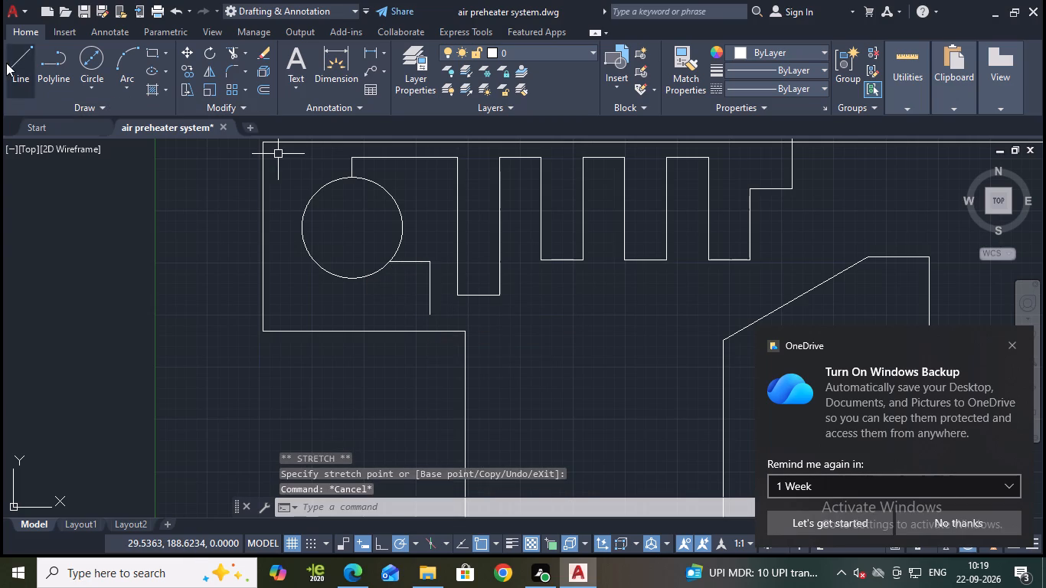
Draw a line from the short vertical's lower end: about 70.8 right, about 39 at 30° up along the duct slope, and about 19.6 right.
click(6, 63)
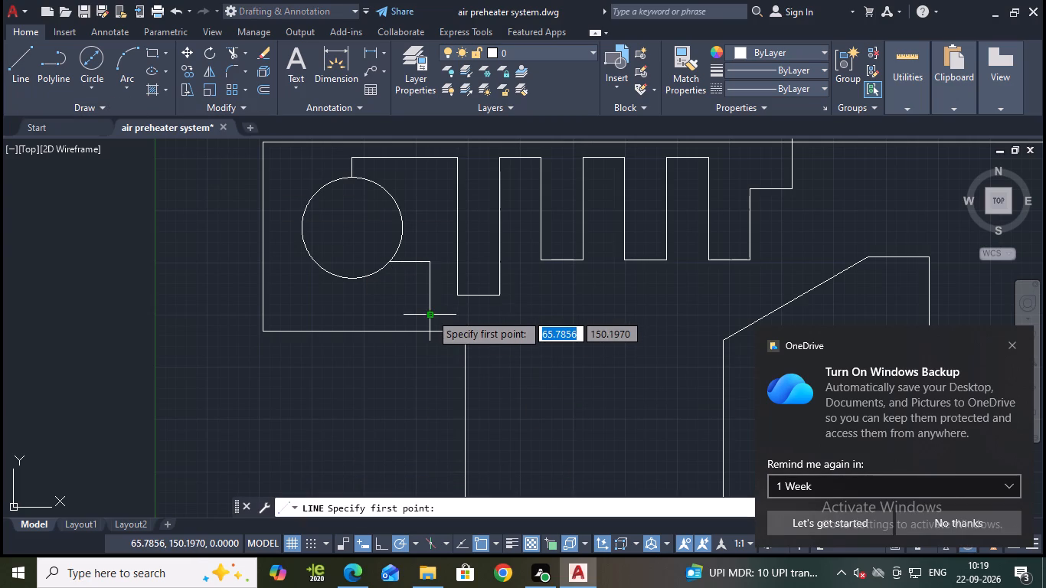
click(430, 313)
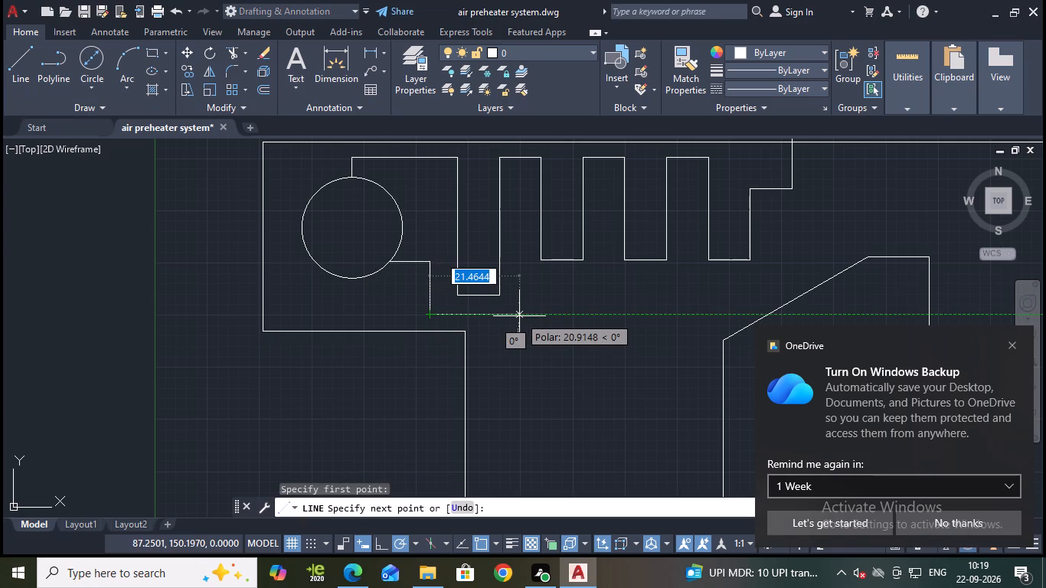
click(725, 316)
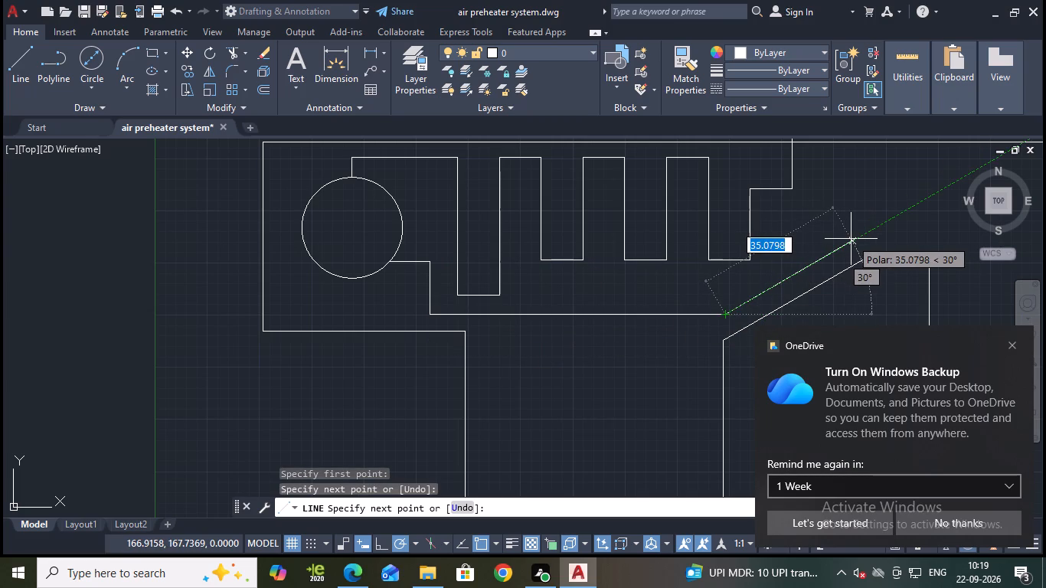
scroll(851, 239, up, 1)
middle_drag(851, 239, 624, 238)
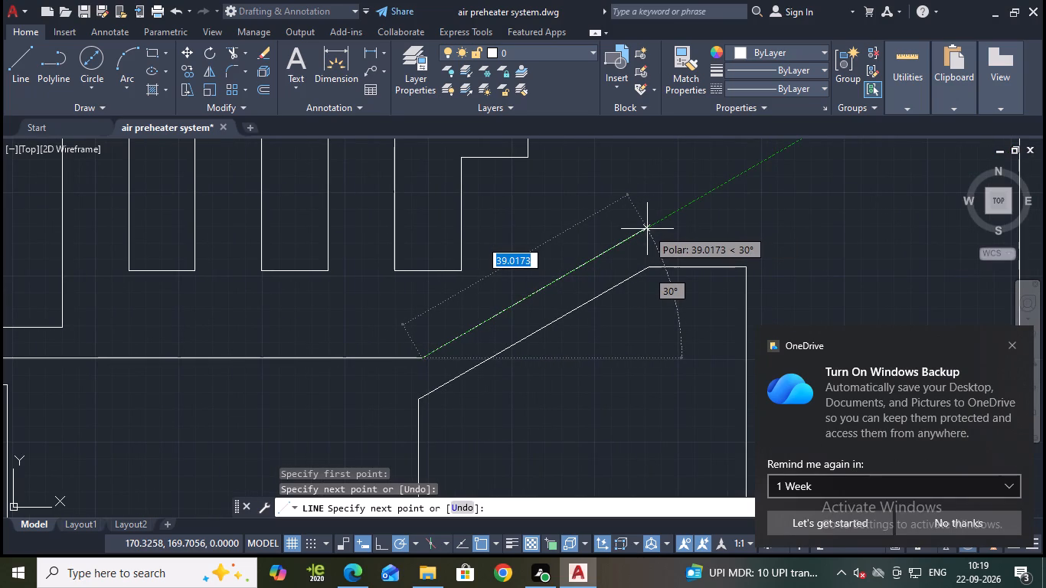
click(647, 229)
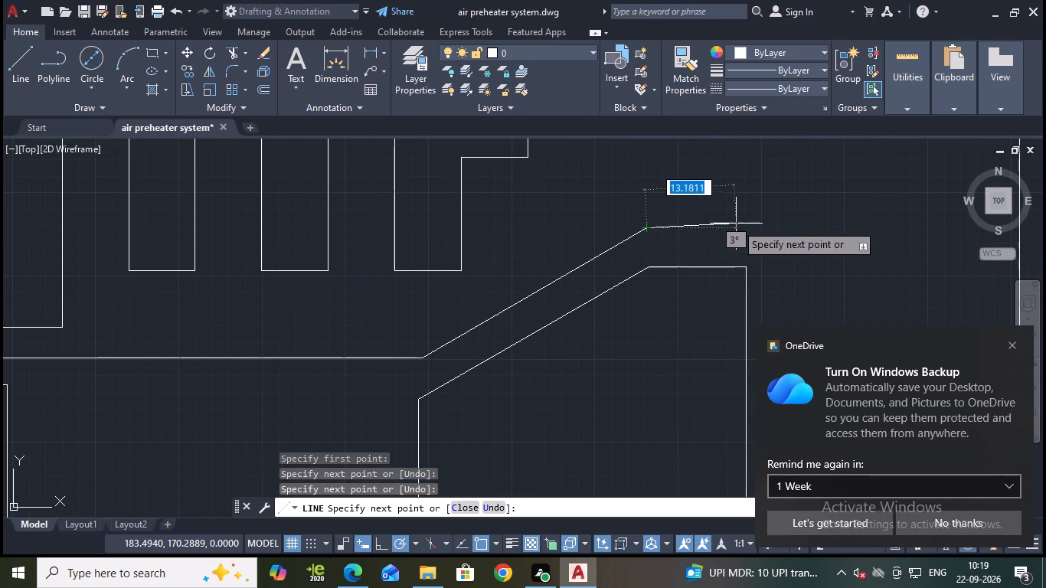
click(777, 228)
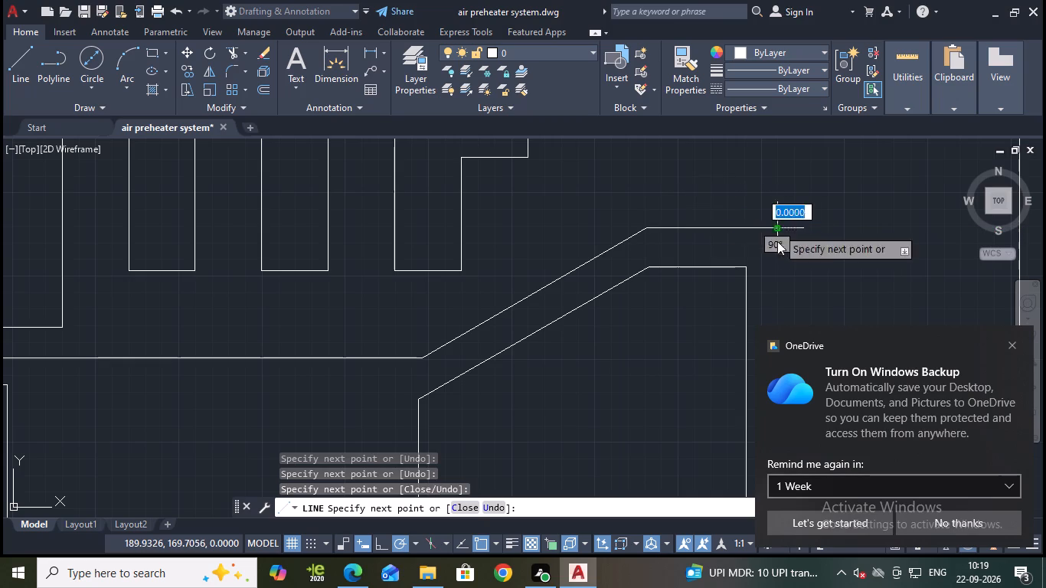
Continue the line about 43.6 down inside the right-hand duct leg, and 25 to the right.
scroll(783, 283, down, 3)
middle_drag(792, 270, 637, 211)
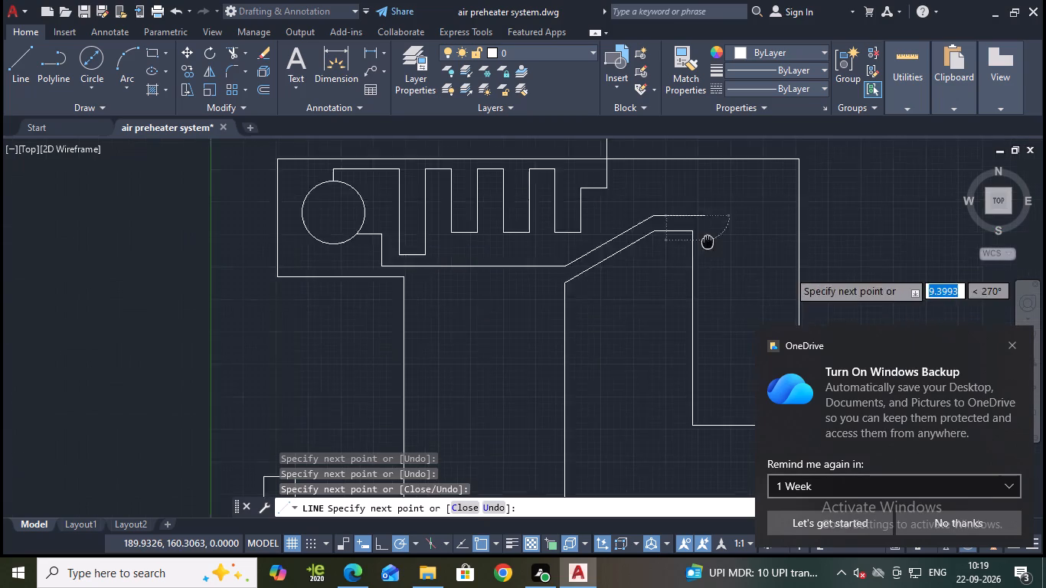
middle_drag(637, 211, 566, 175)
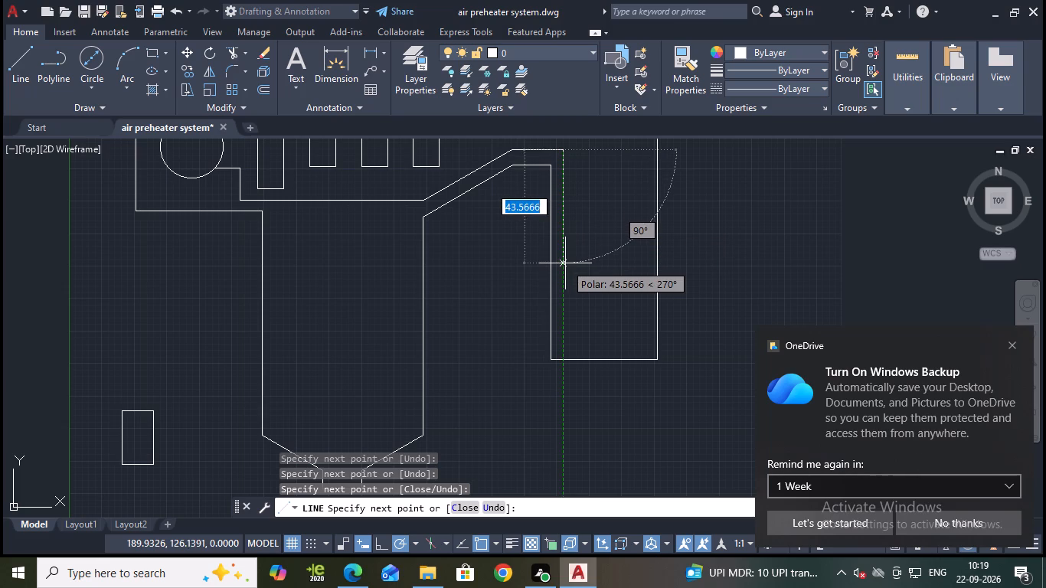
click(565, 263)
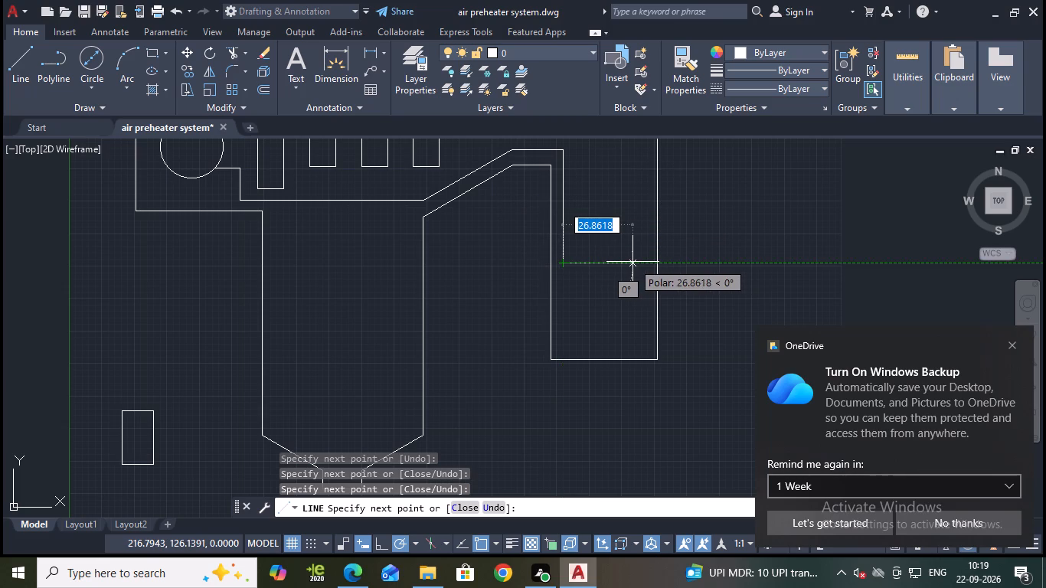
text(25)
key(Return)
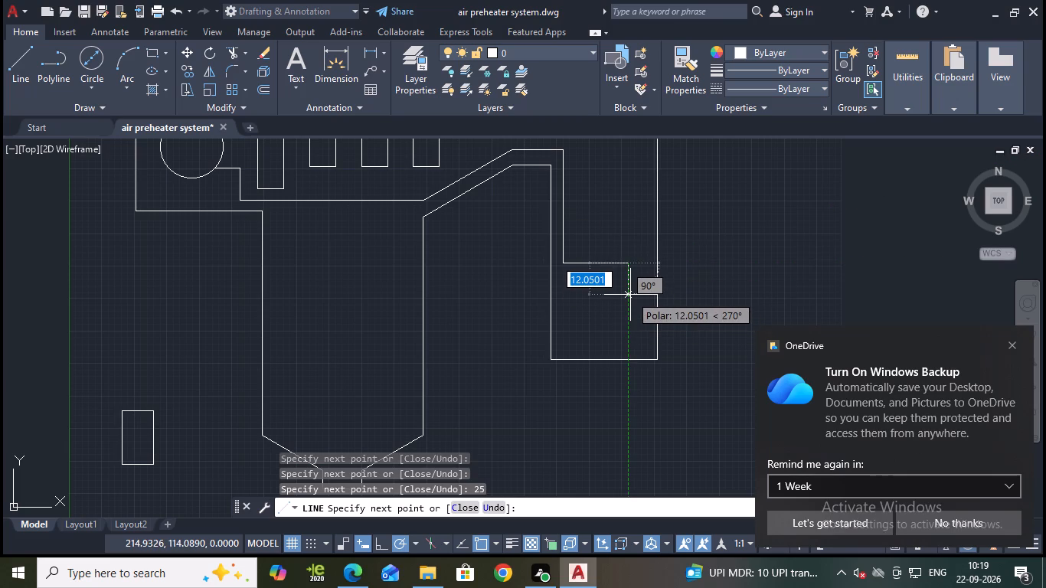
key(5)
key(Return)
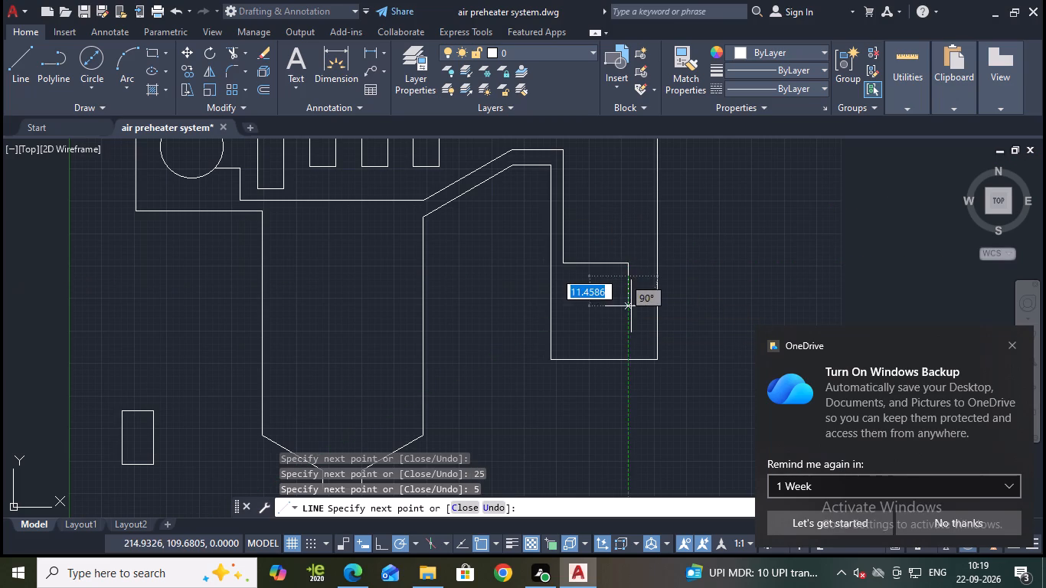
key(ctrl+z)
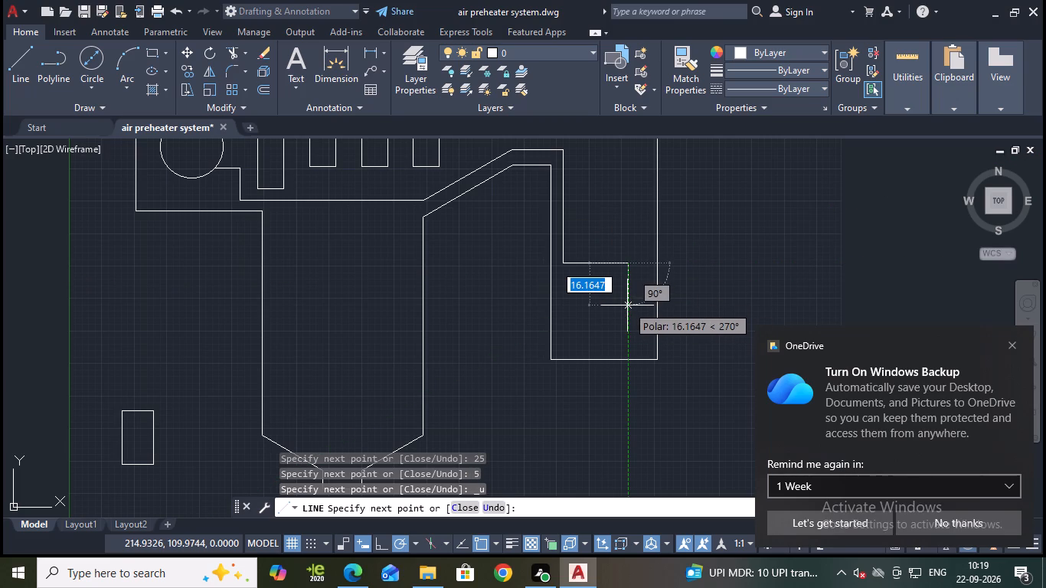
Continue the line 10 down, 25 left, 10 down and about 49 right, past the duct leg's right wall.
text(10)
key(Return)
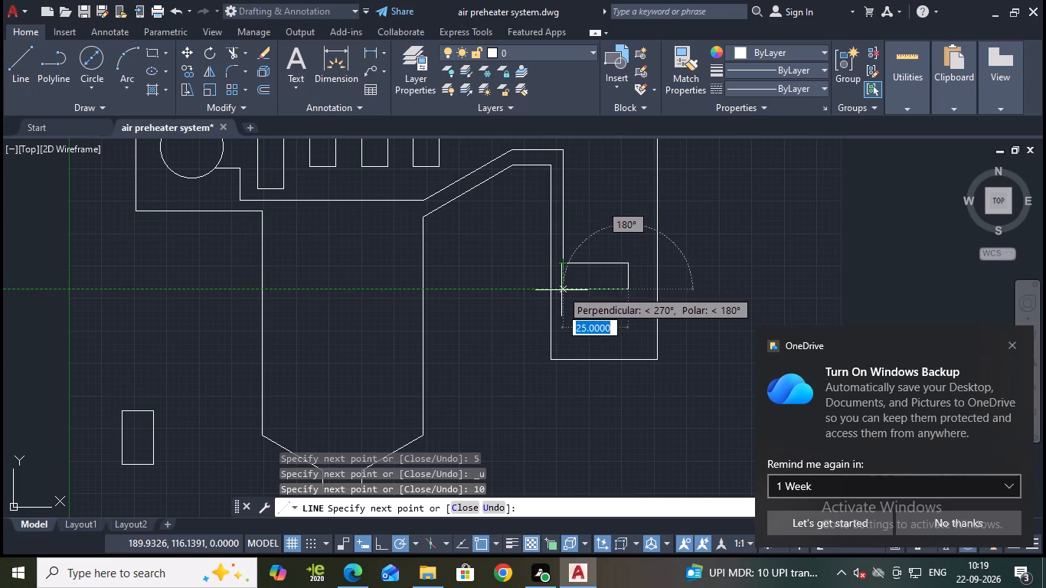
text(25)
key(Return)
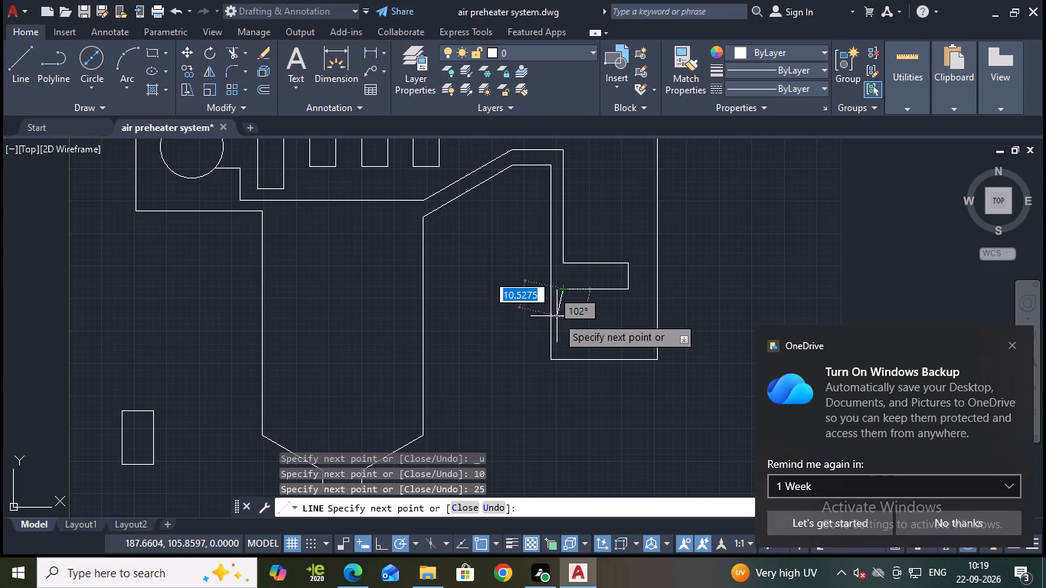
text(10)
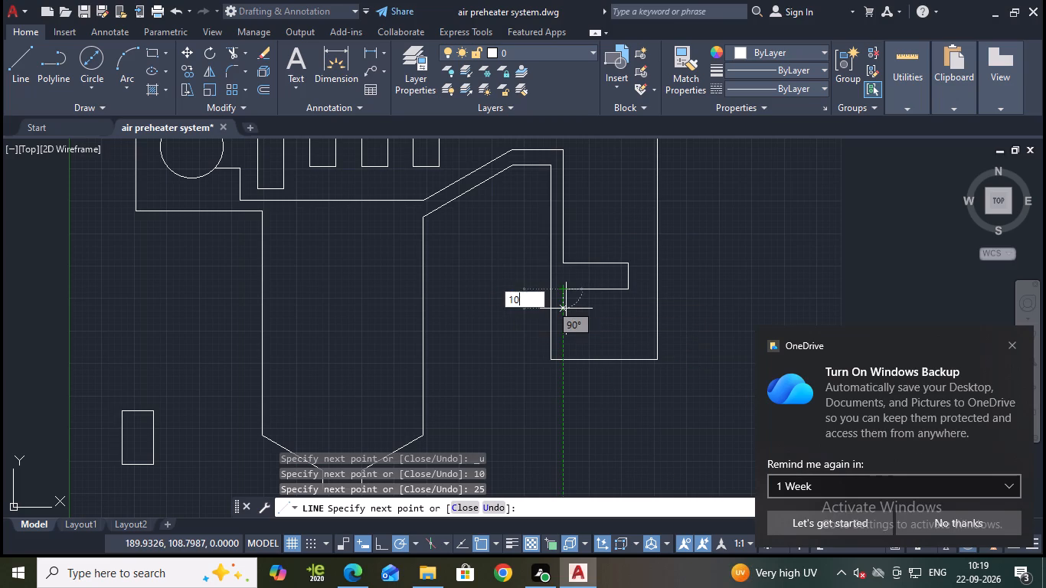
key(Return)
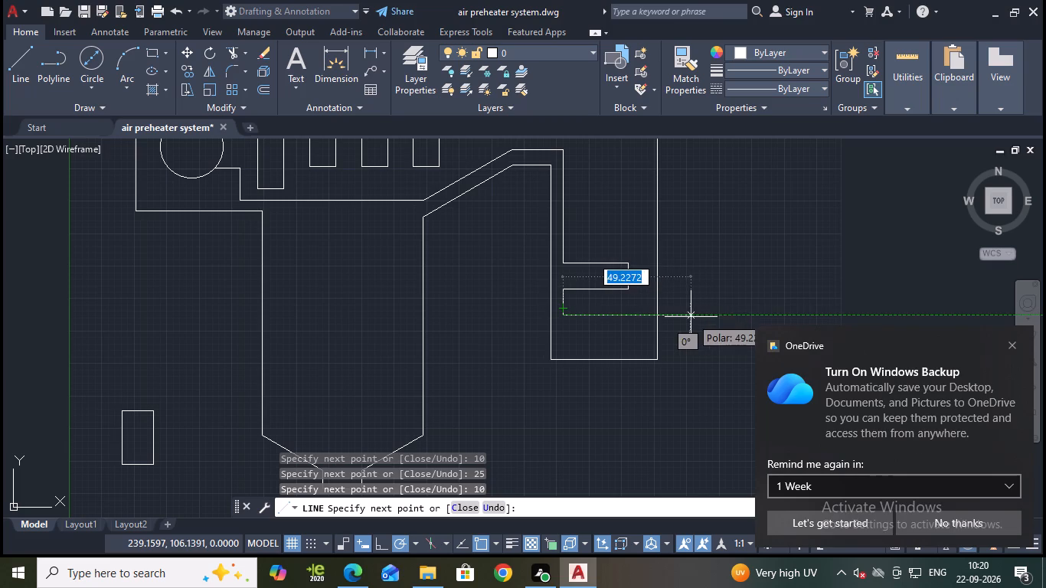
click(691, 317)
key(Escape)
middle_drag(724, 272, 648, 288)
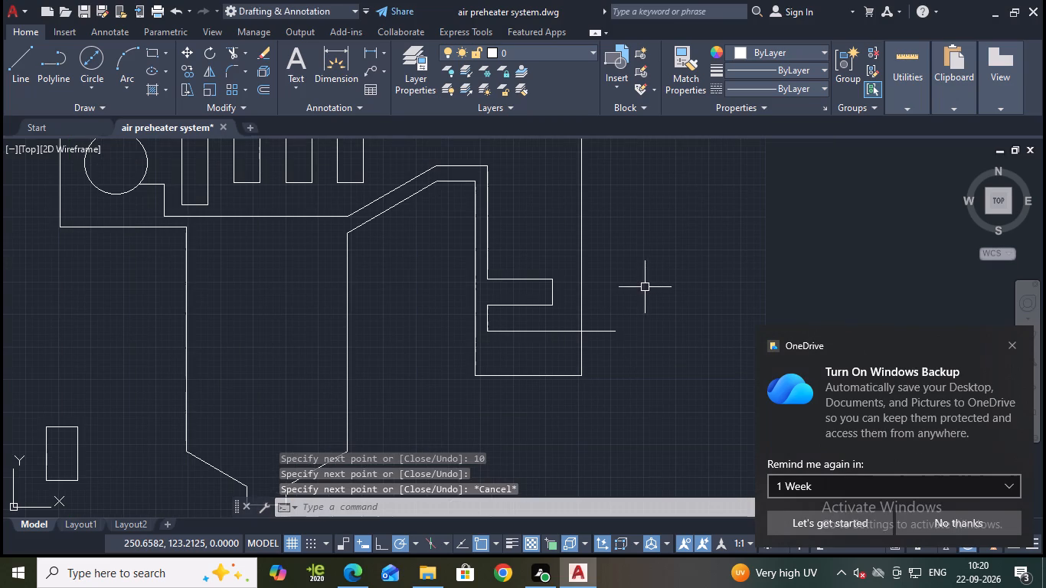
Save the drawing.
key(ctrl+s)
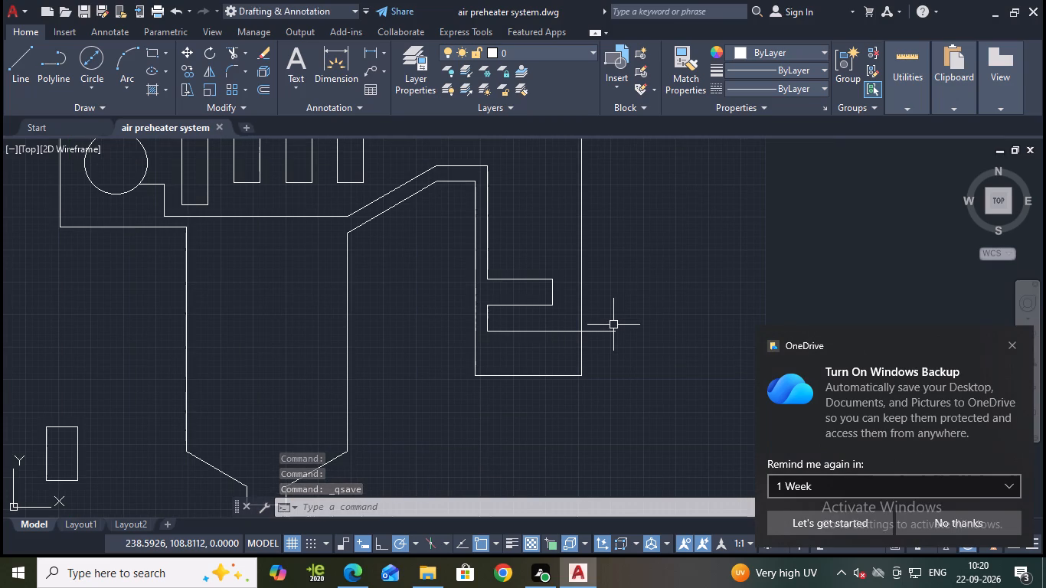
Draw a rectangle about 17 wide and 7.6 high just right of the line end outside the duct.
middle_drag(682, 308, 596, 268)
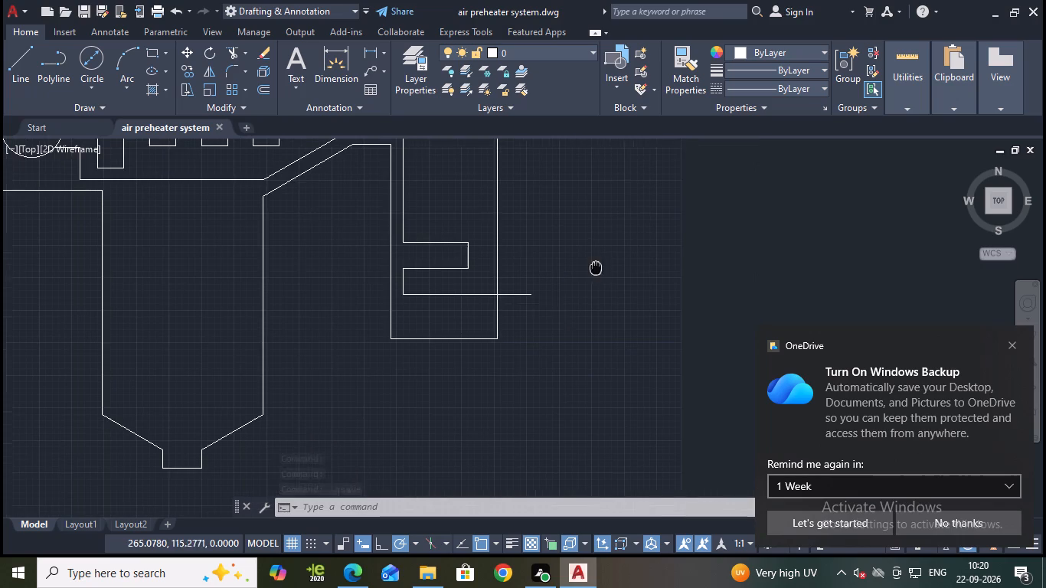
click(151, 57)
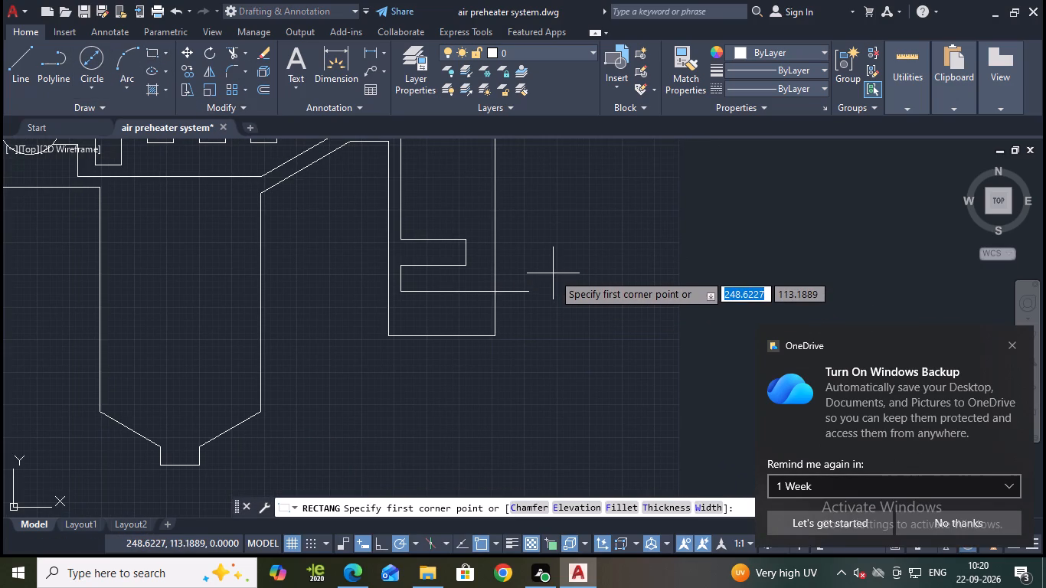
click(557, 269)
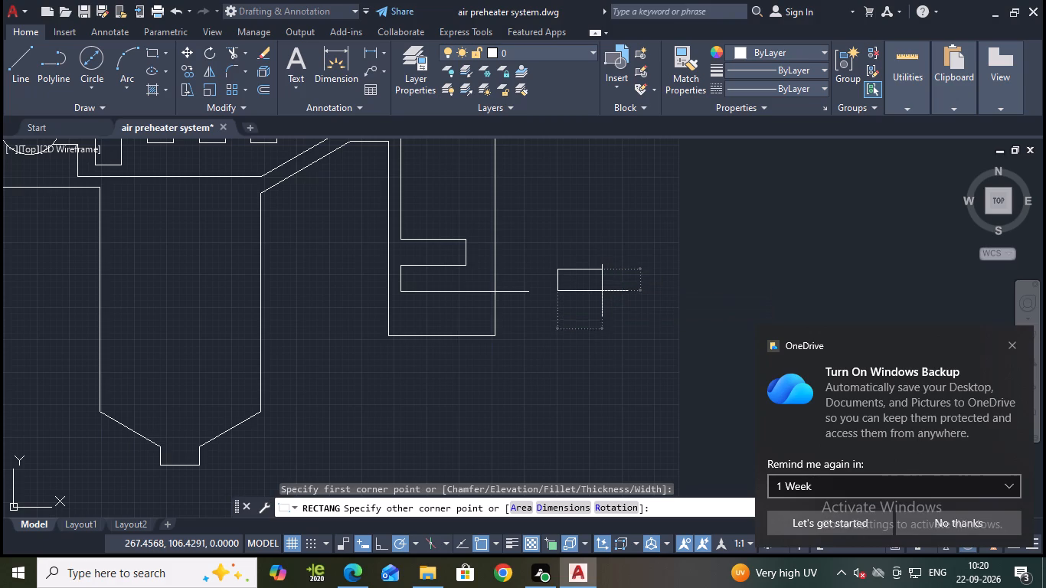
click(602, 291)
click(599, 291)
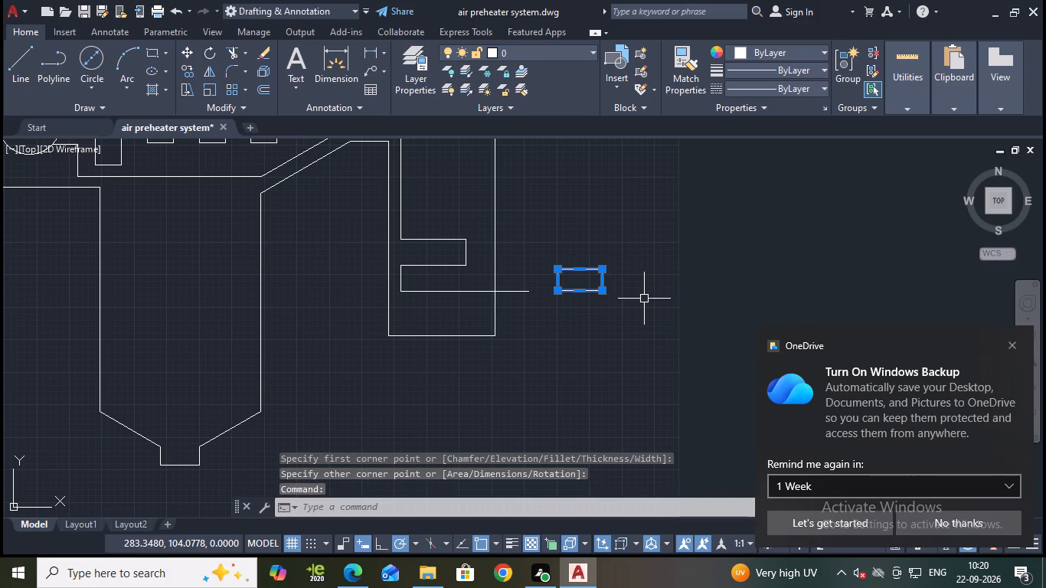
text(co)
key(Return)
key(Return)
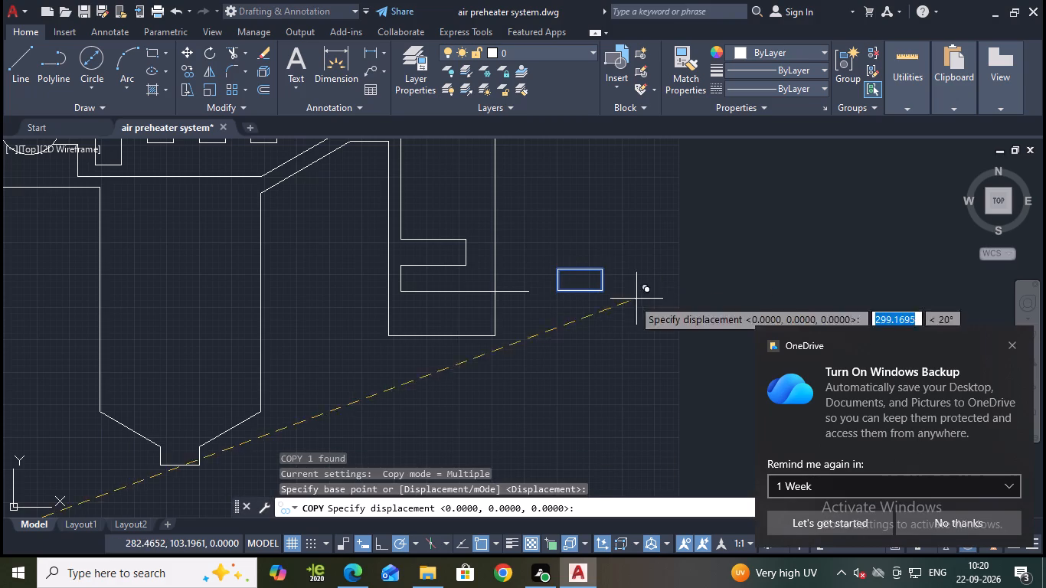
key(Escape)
Copy the small rectangle about 18 straight down, using its centre as the base point.
text(co)
key(Return)
click(595, 289)
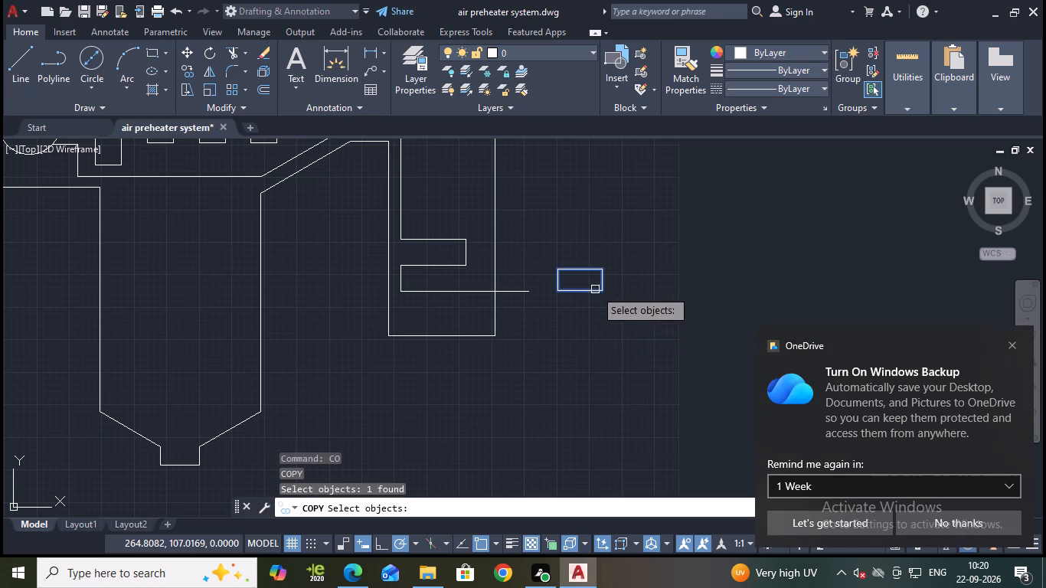
key(Return)
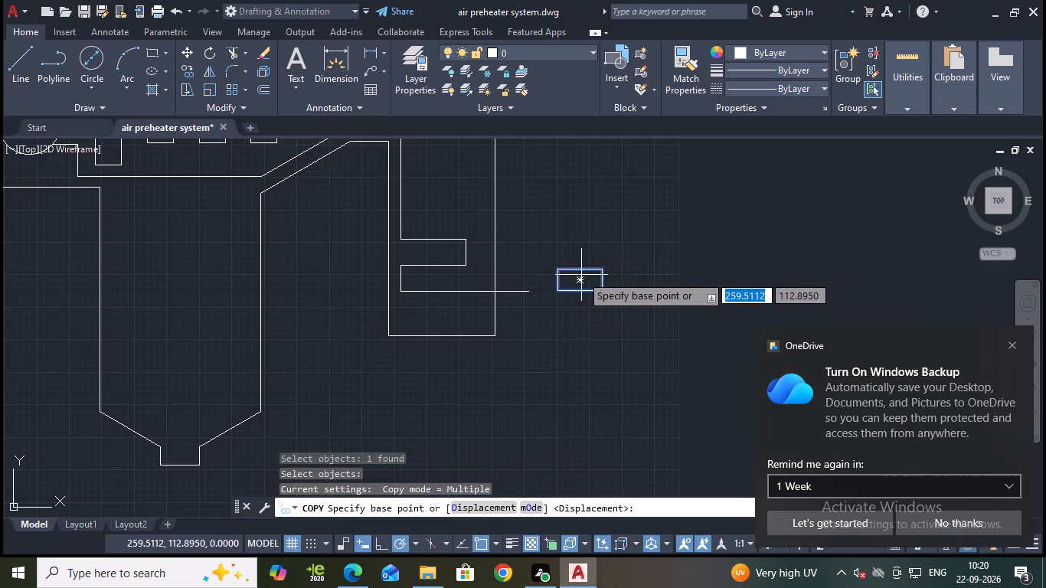
click(580, 278)
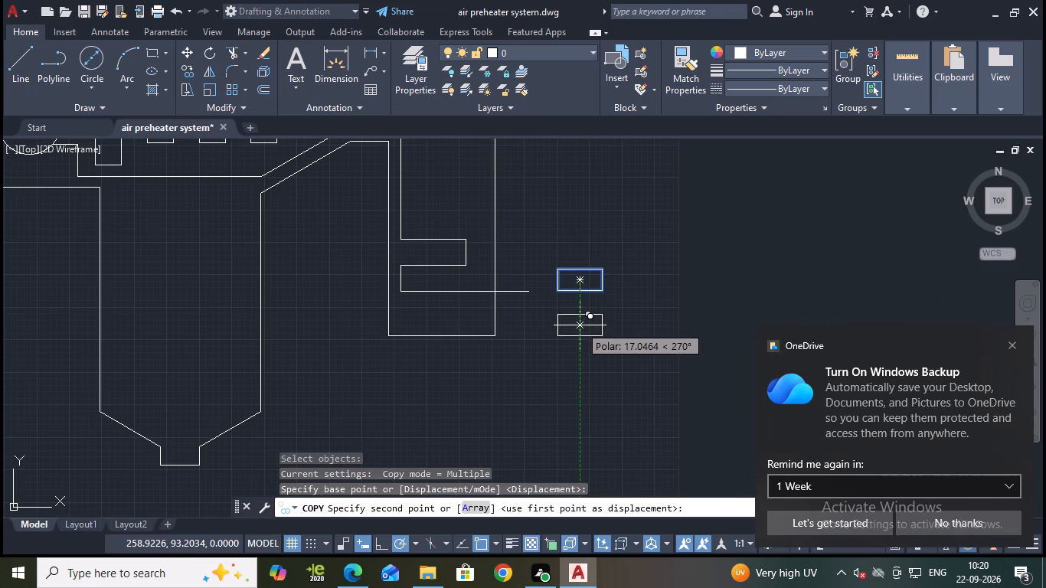
click(579, 328)
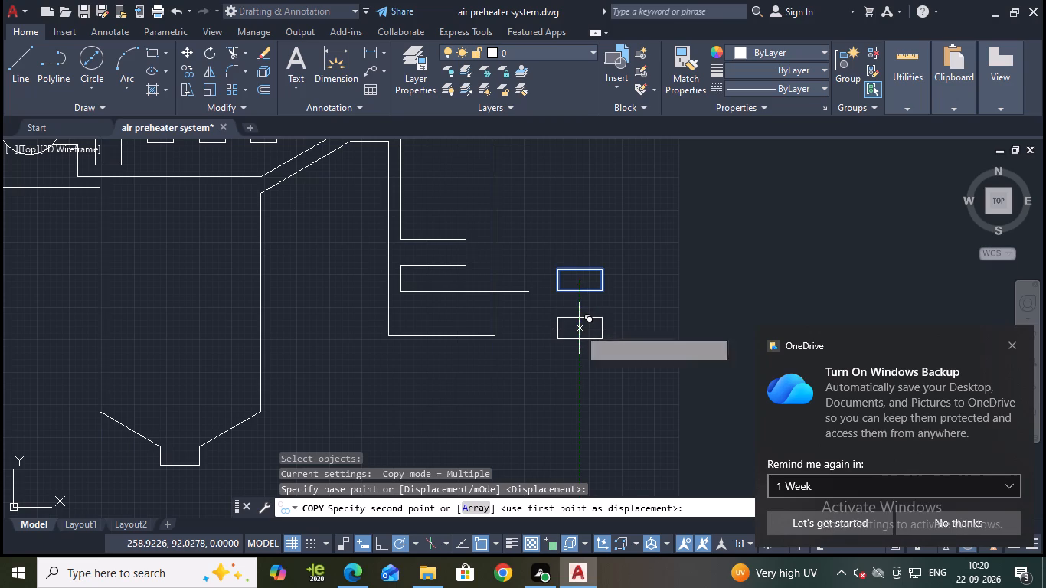
key(Escape)
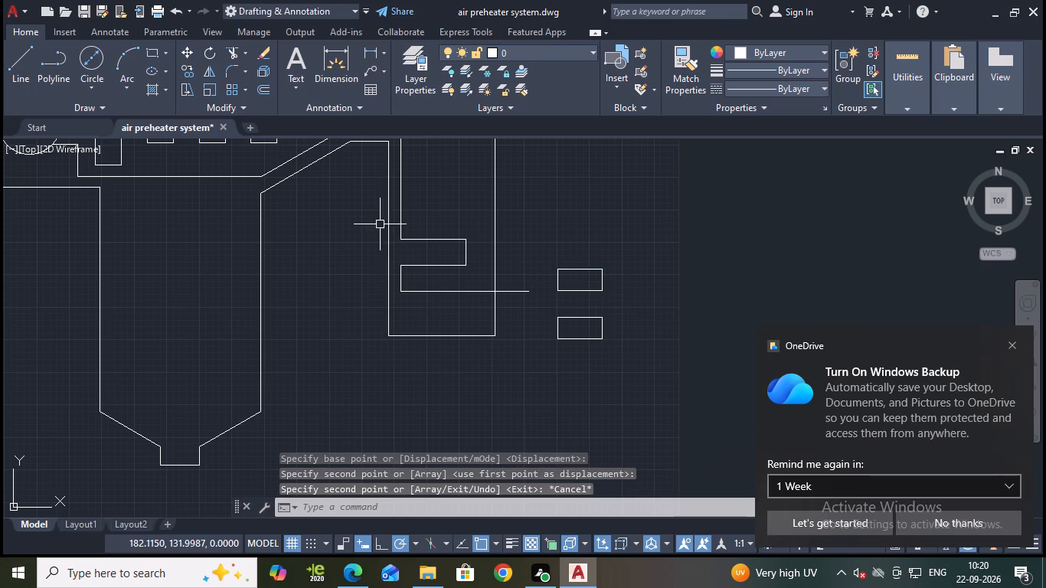
Draw a vertical line joining the midpoints of the two small rectangles' facing edges.
click(33, 57)
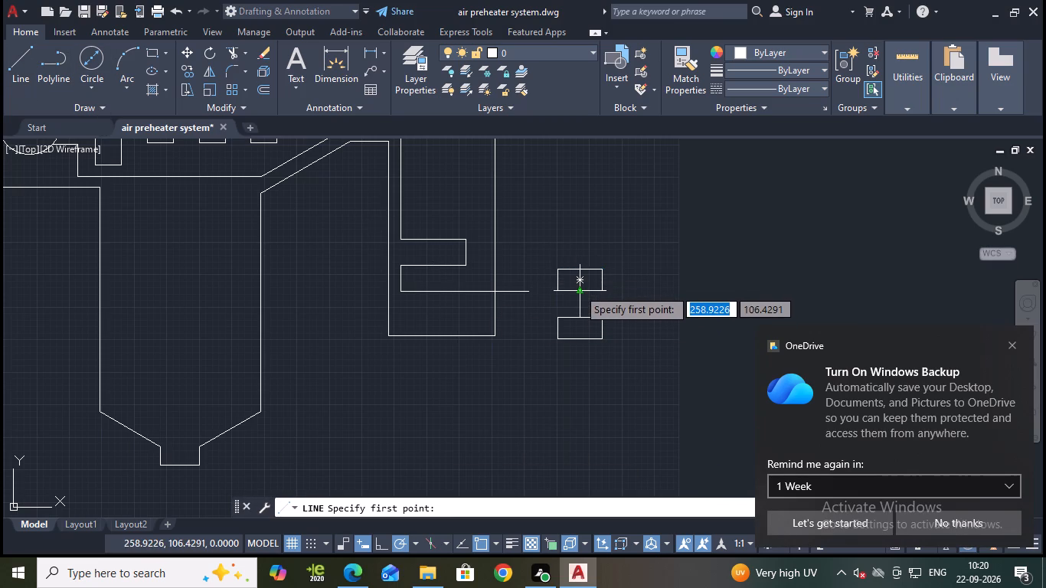
click(578, 289)
click(580, 318)
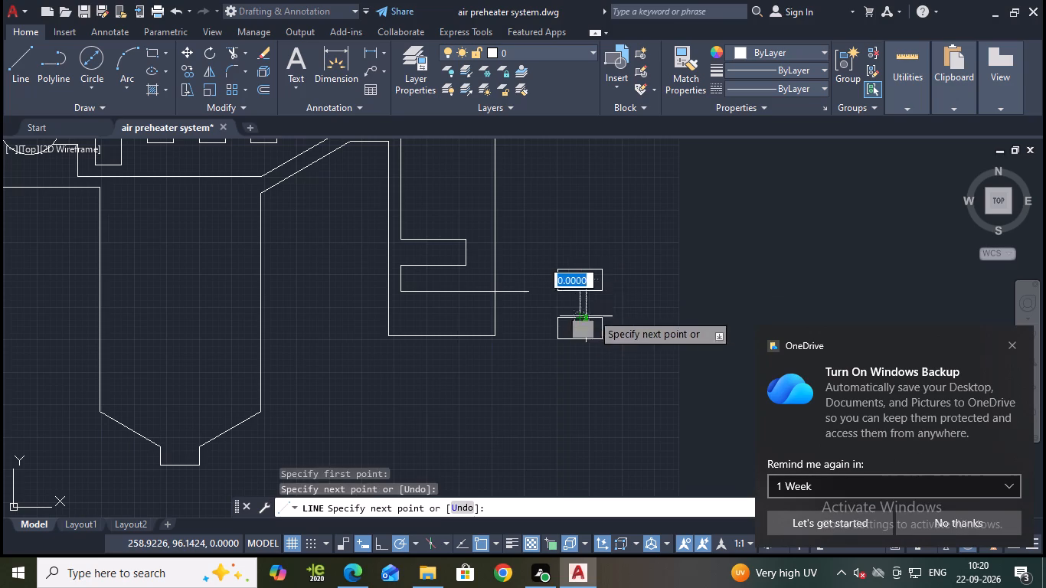
key(Escape)
Offset the vertical line between the two small rectangles by 2 to each side.
scroll(616, 304, up, 1)
middle_drag(617, 303, 620, 322)
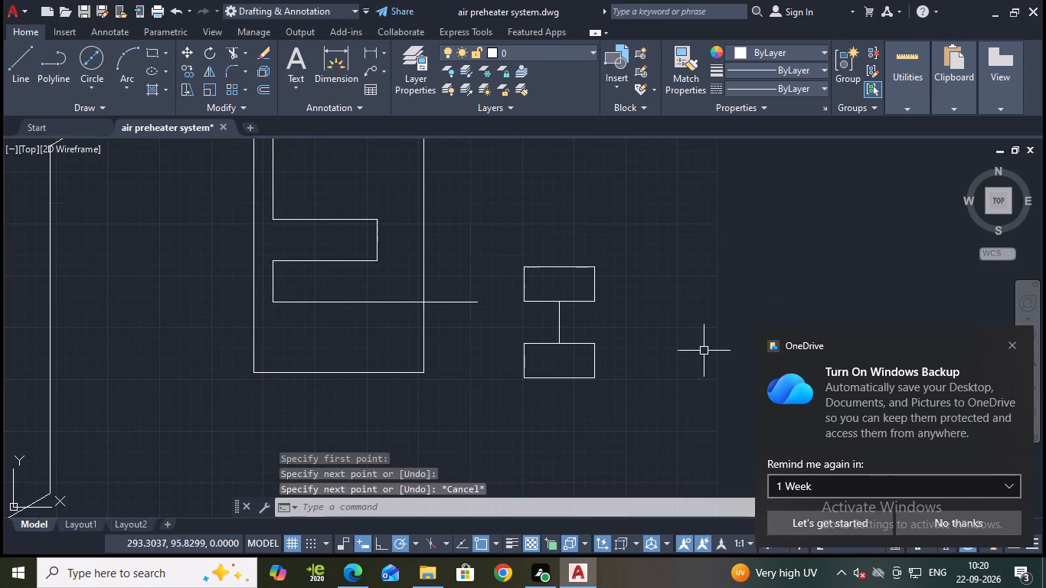
key(o)
key(Return)
key(Return)
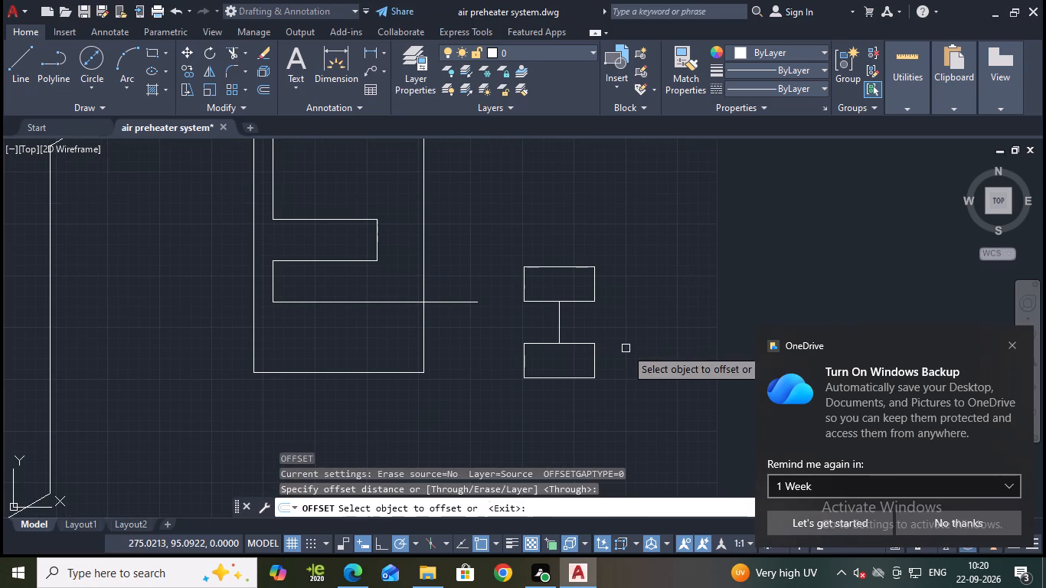
click(558, 322)
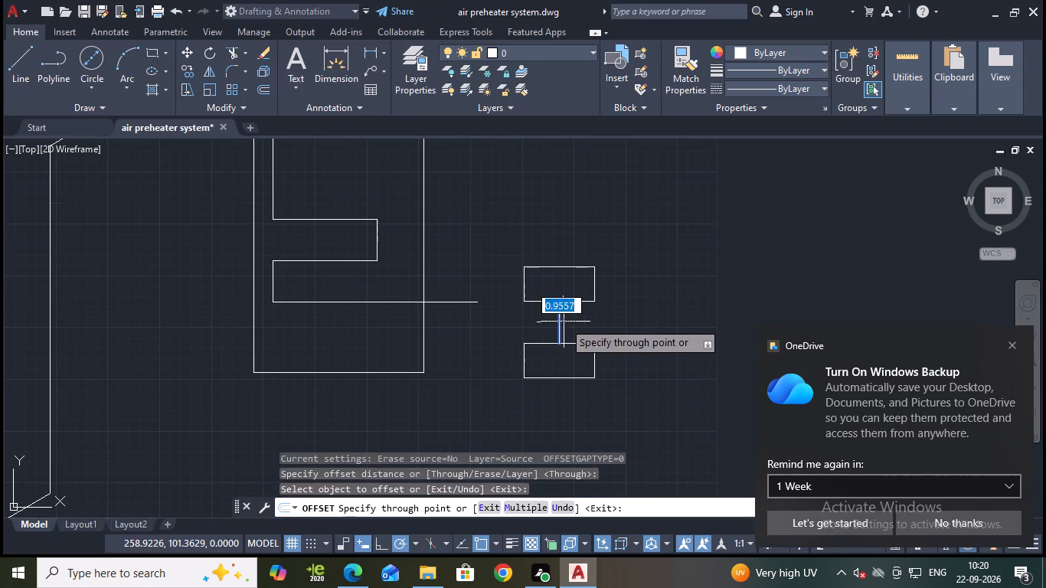
key(2)
key(Return)
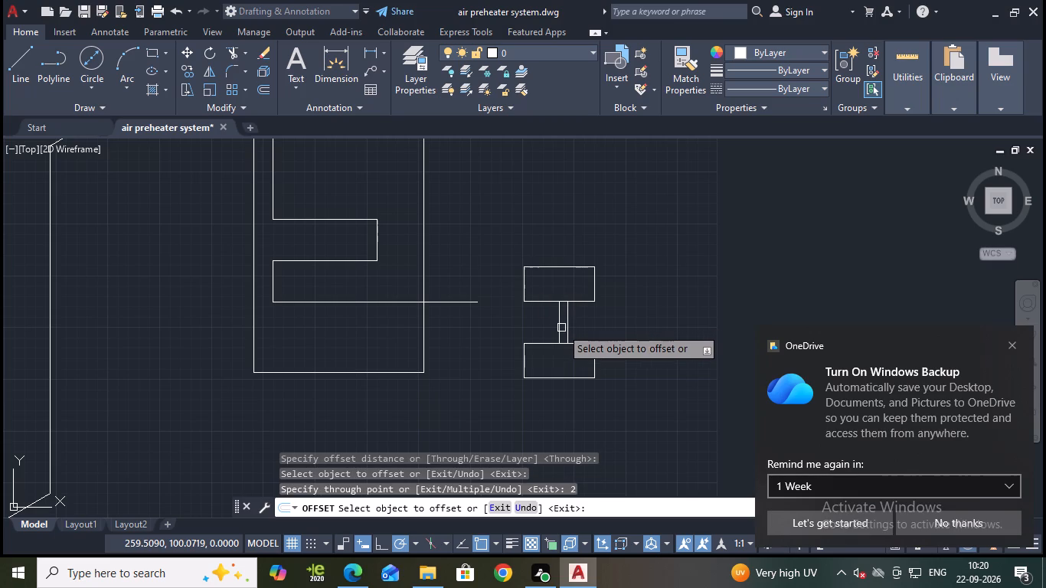
click(559, 328)
key(2)
key(Return)
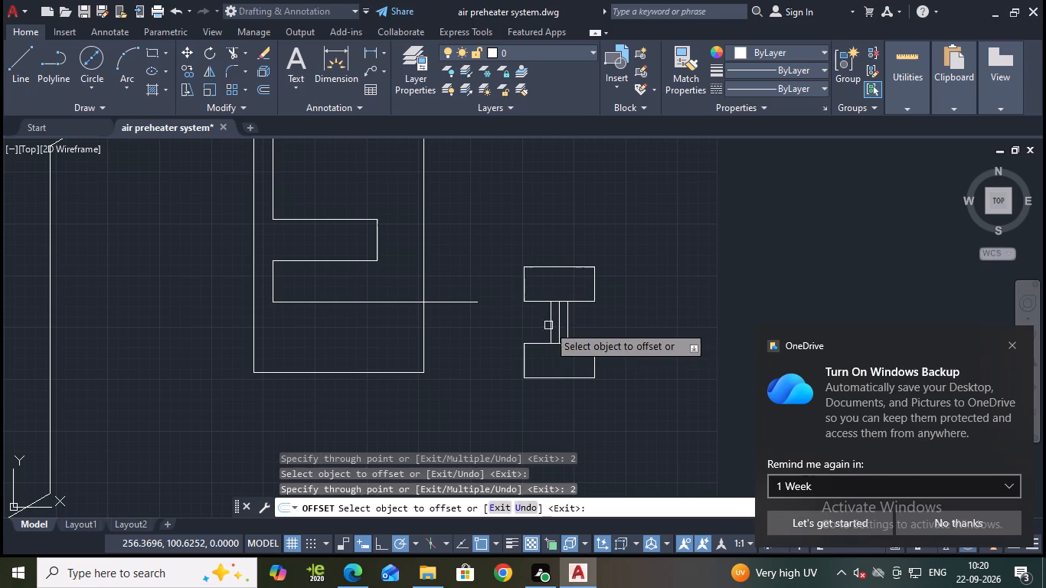
Trim the centre line and the facing rectangle edges between the two offset lines, leaving one continuous I-shaped outline.
key(Escape)
text(tr)
key(Return)
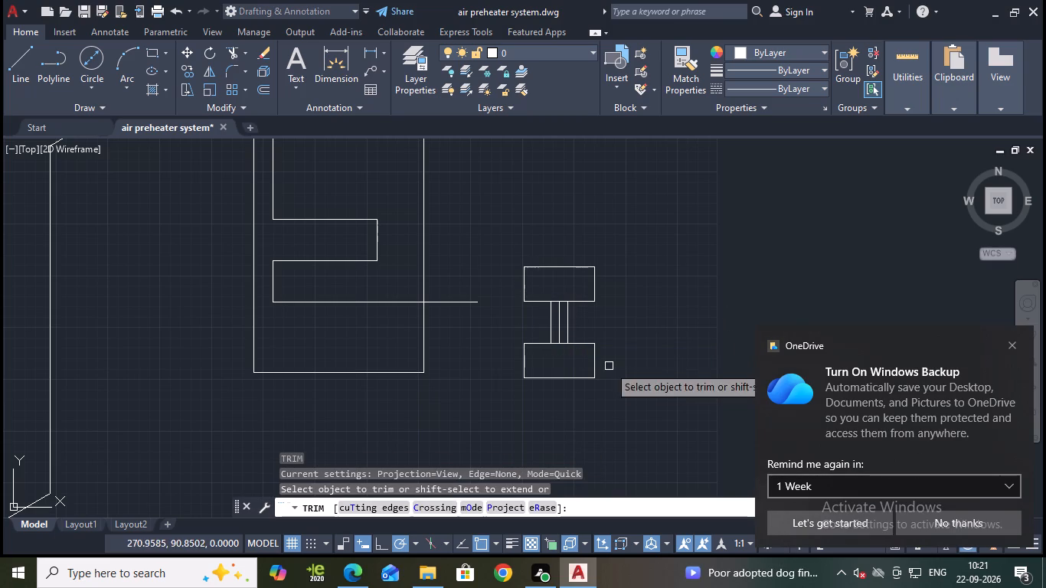
scroll(567, 358, up, 1)
click(554, 339)
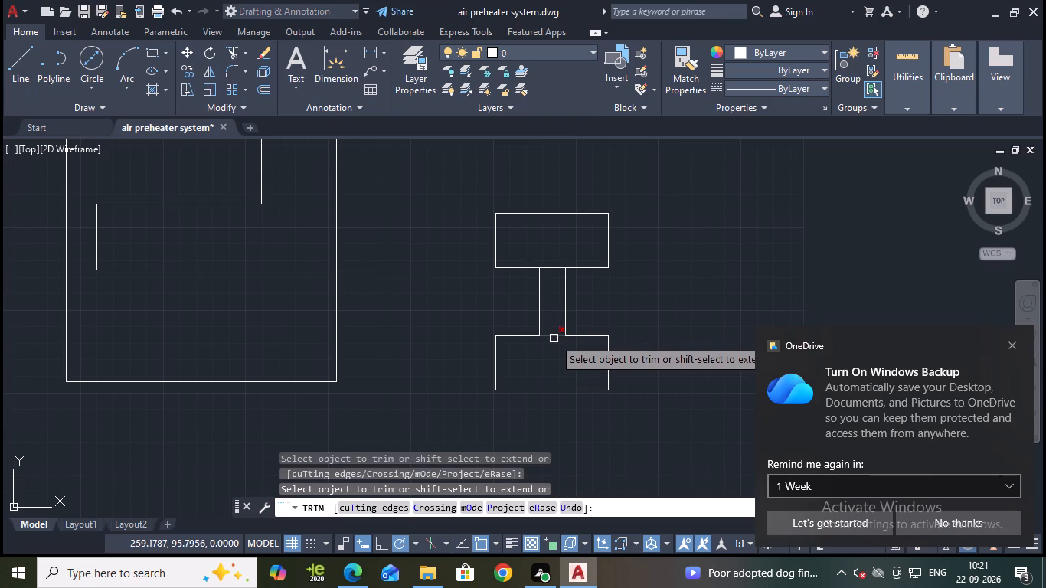
click(554, 338)
click(552, 268)
key(Escape)
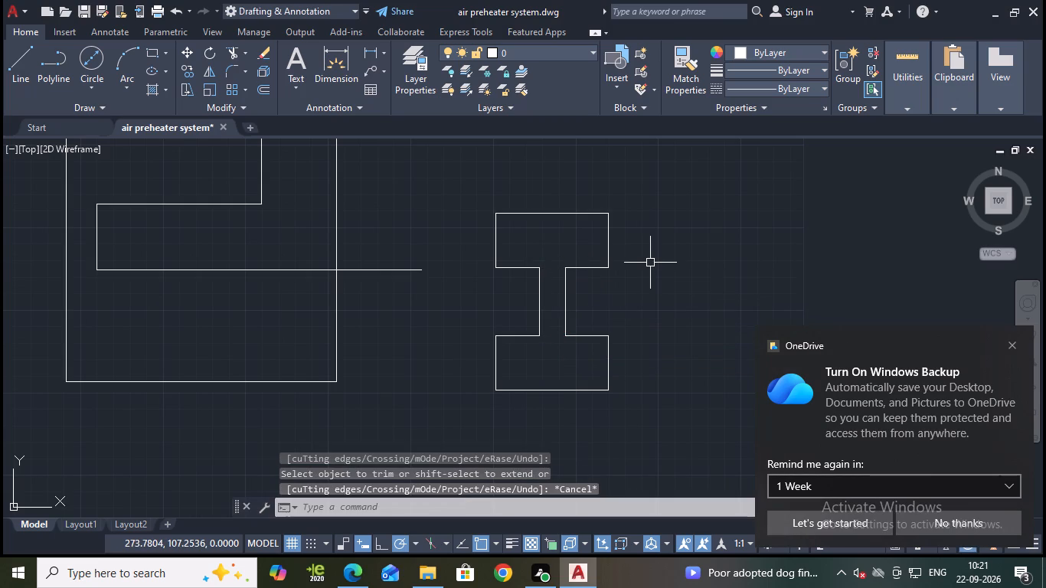
Save the drawing.
key(ctrl+s)
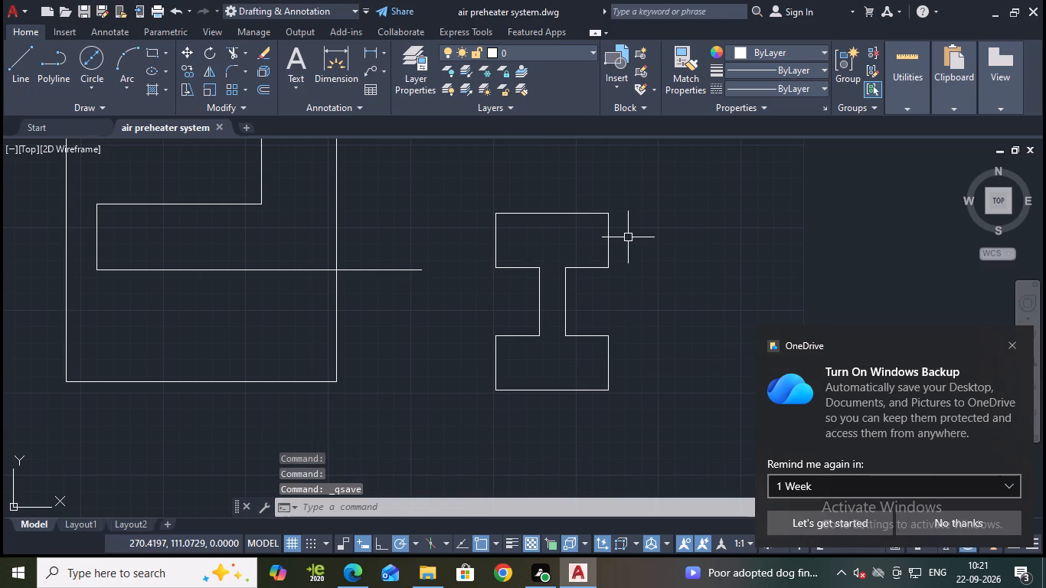
Start a second coil outside the duct's upper outer wall: line about 20 down, about 40 left into the duct, 10 down, 18 right, 10 down.
scroll(649, 234, down, 4)
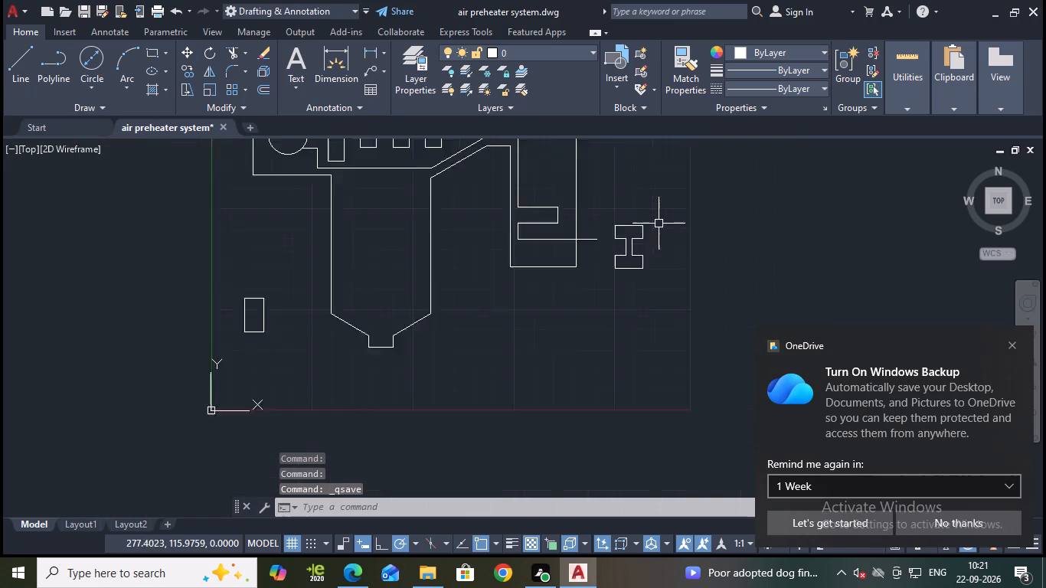
middle_drag(637, 289, 600, 393)
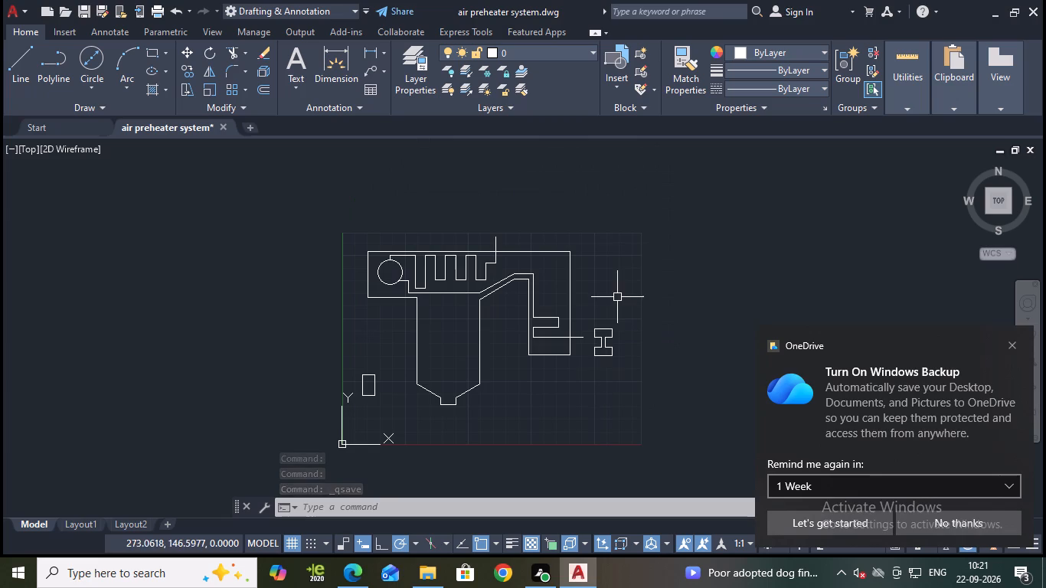
scroll(608, 255, up, 2)
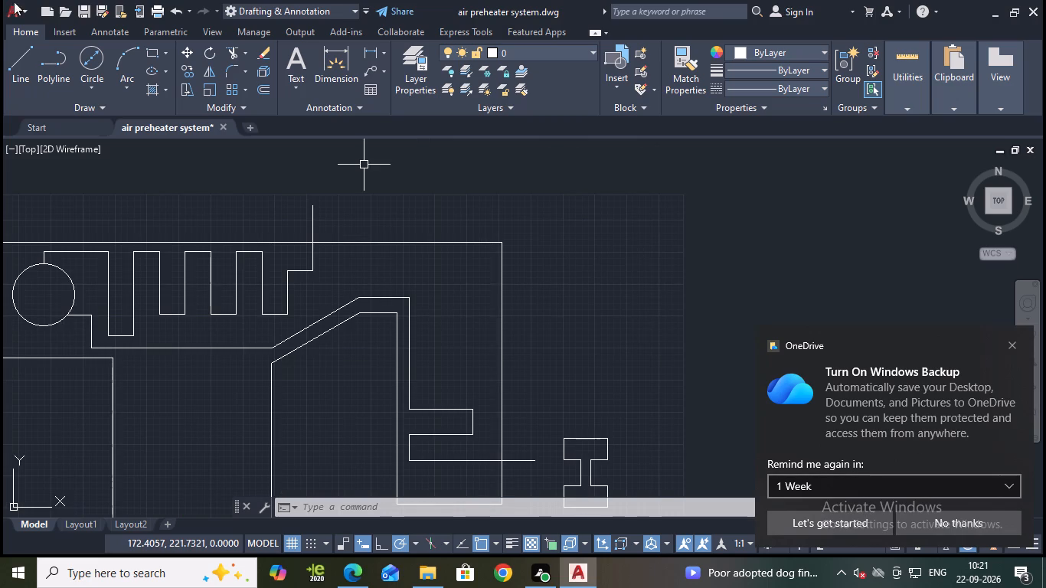
click(25, 54)
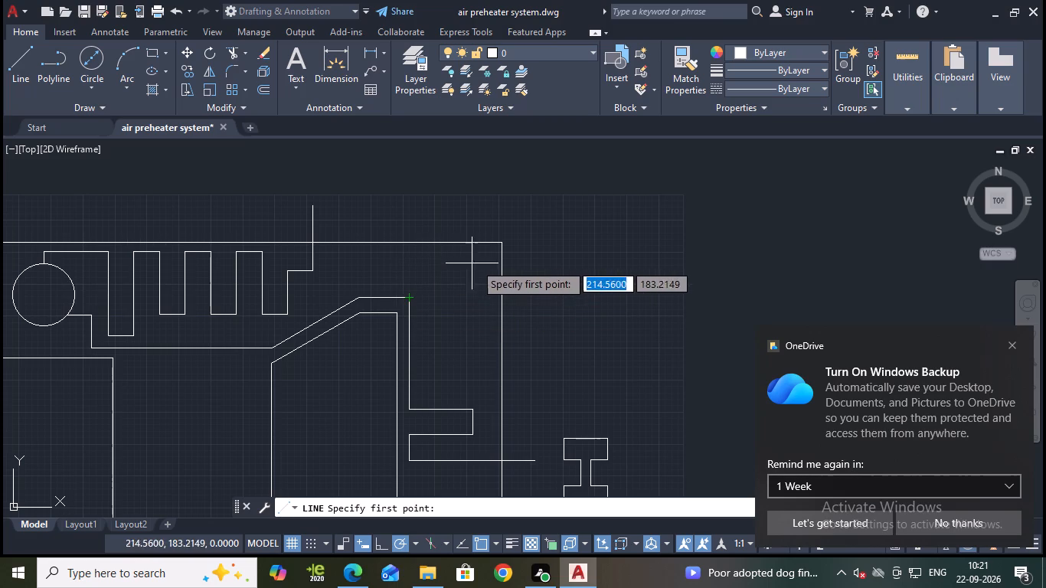
click(535, 220)
click(535, 270)
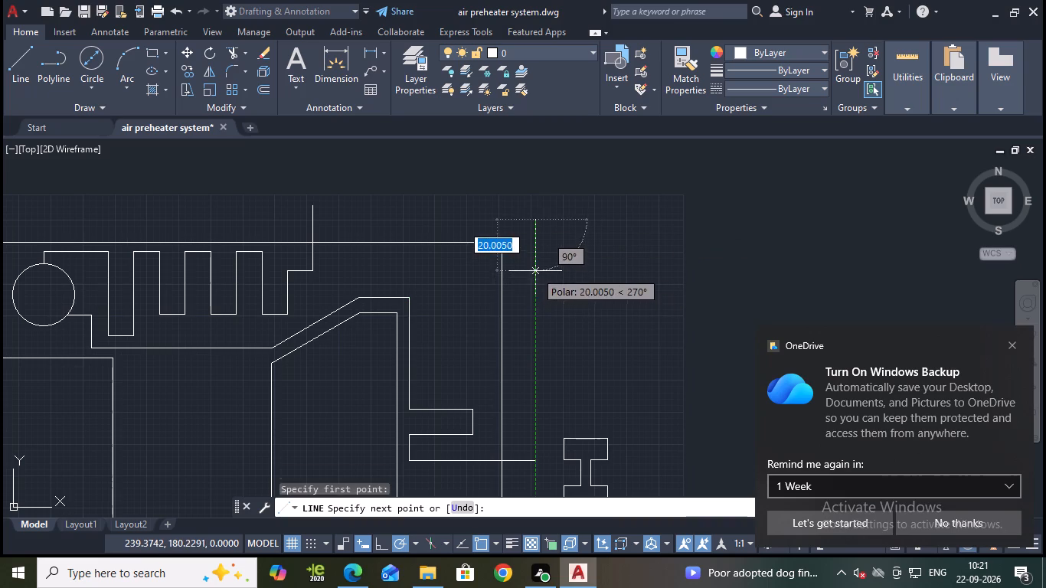
click(431, 268)
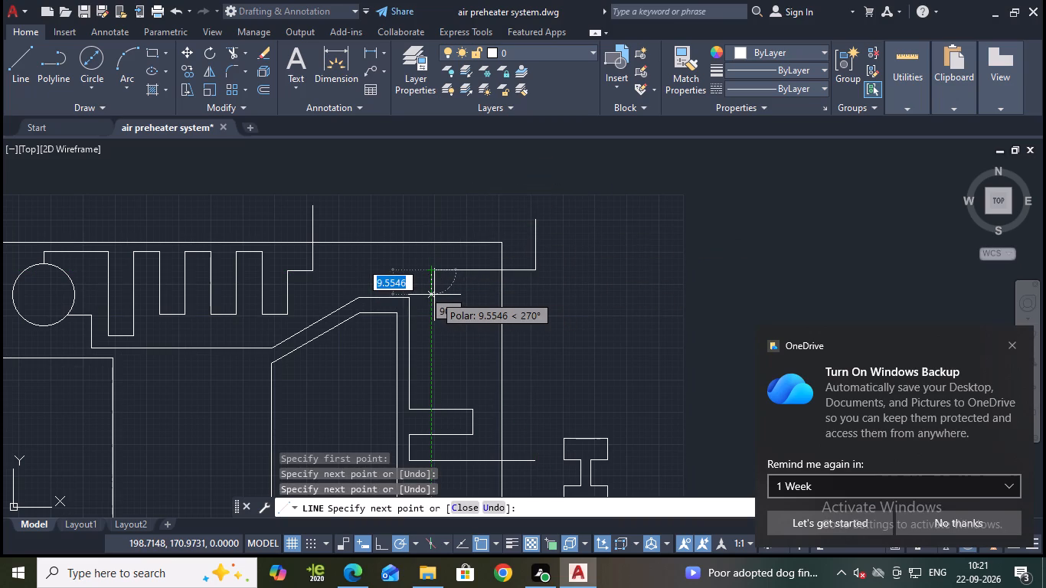
text(10)
key(Return)
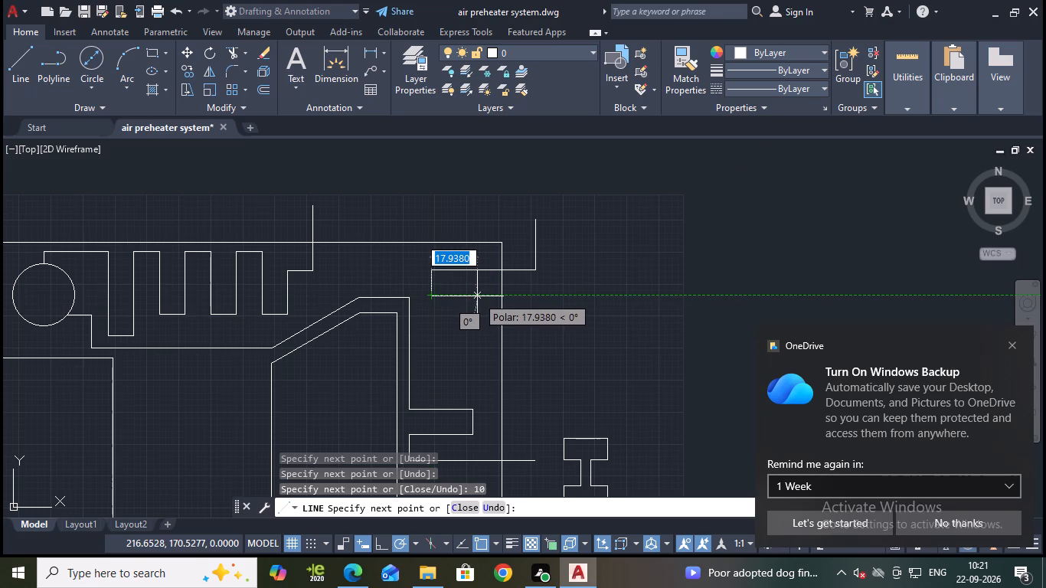
text(18)
key(Return)
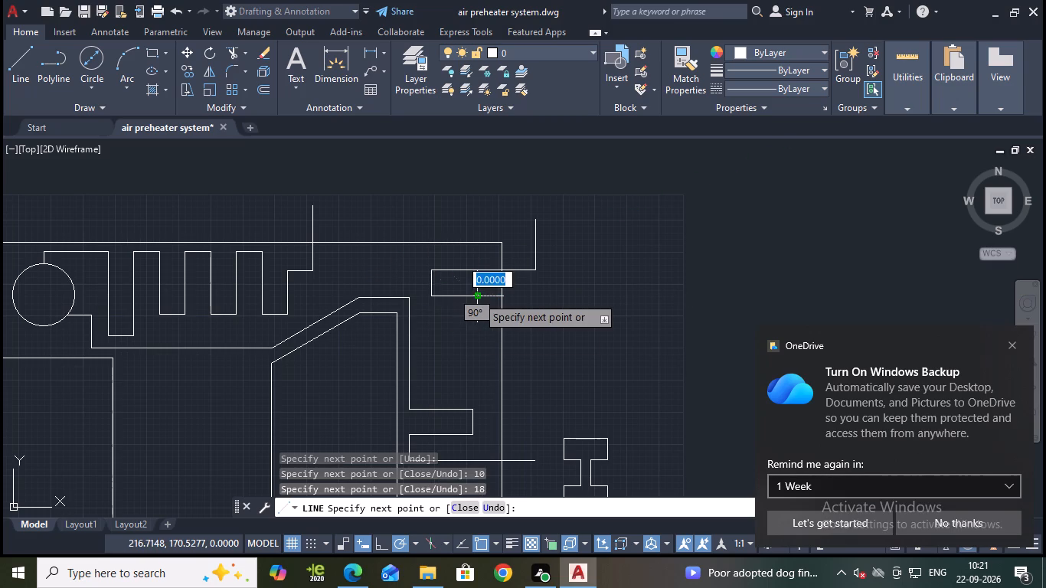
text(10)
key(Return)
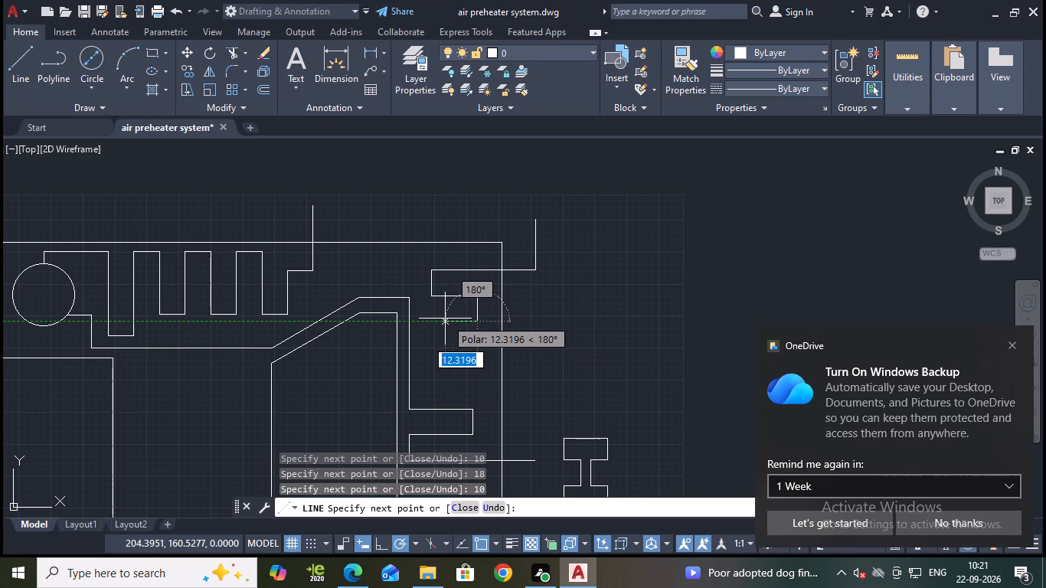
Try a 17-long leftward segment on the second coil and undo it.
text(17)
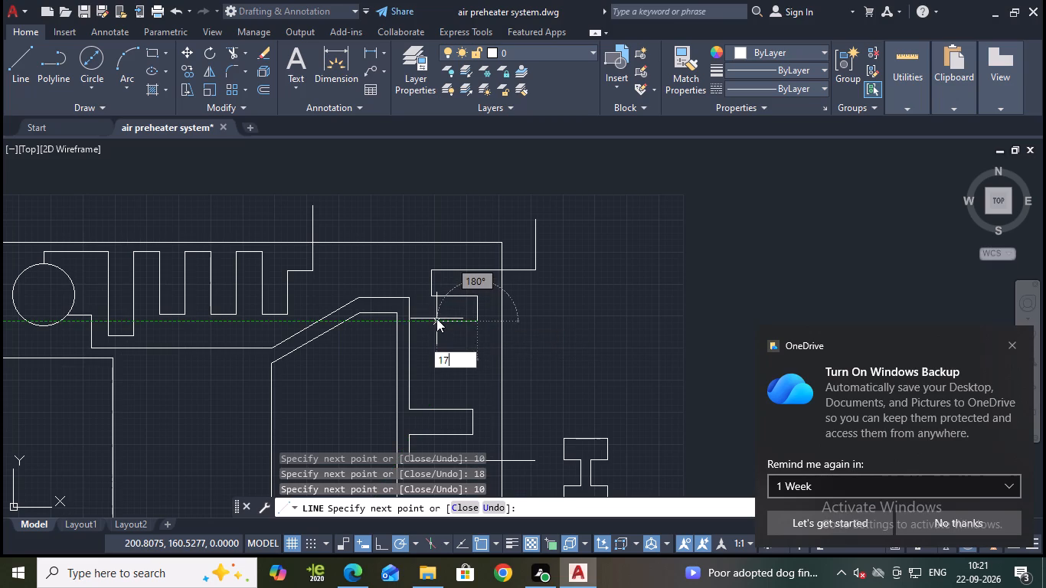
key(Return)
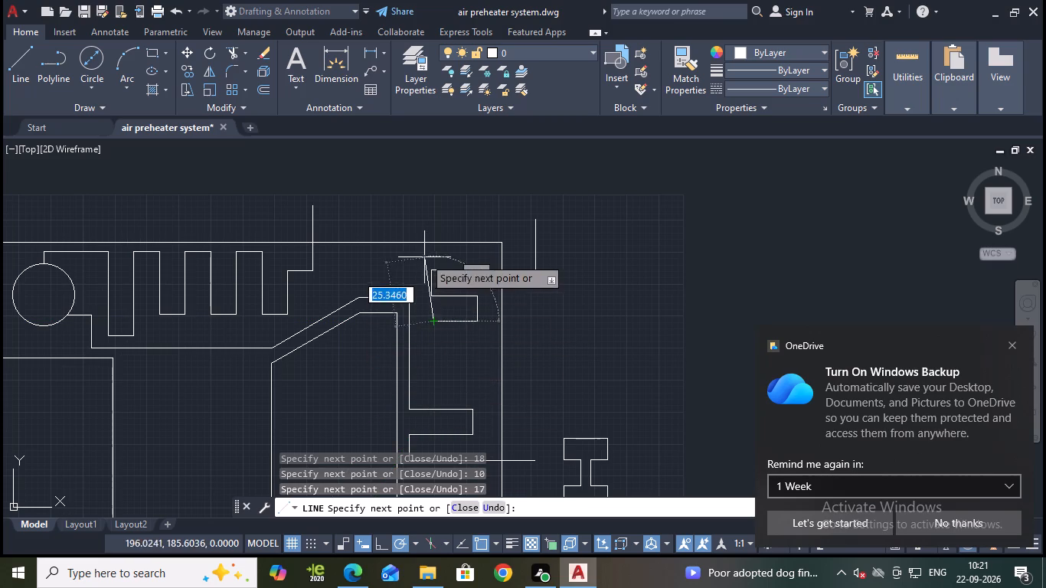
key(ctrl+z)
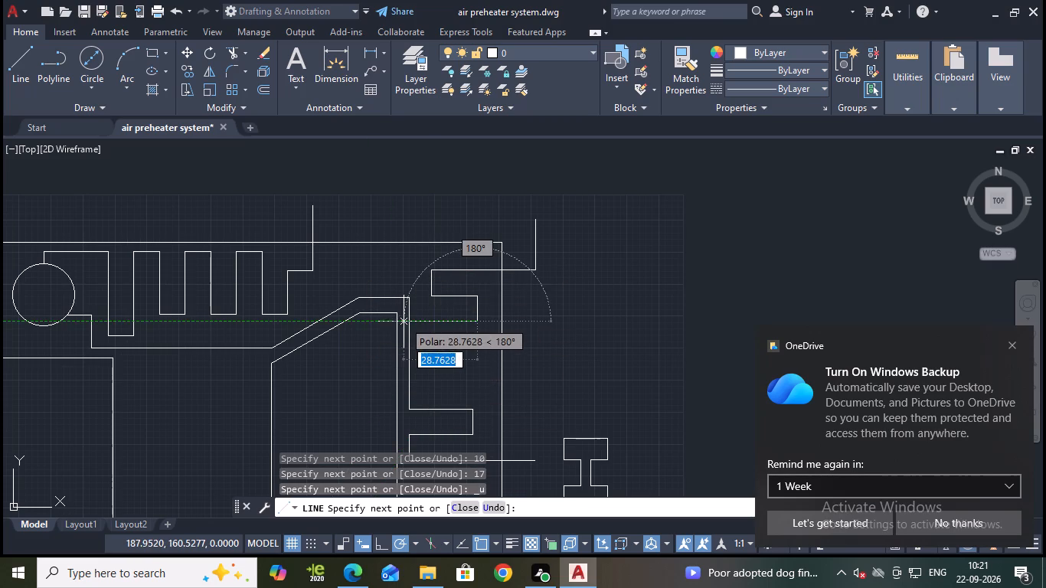
Continue the second coil 18 left and 10 down, and end it with a horizontal run right through the duct wall, past the I-shaped outline.
text(18)
key(Return)
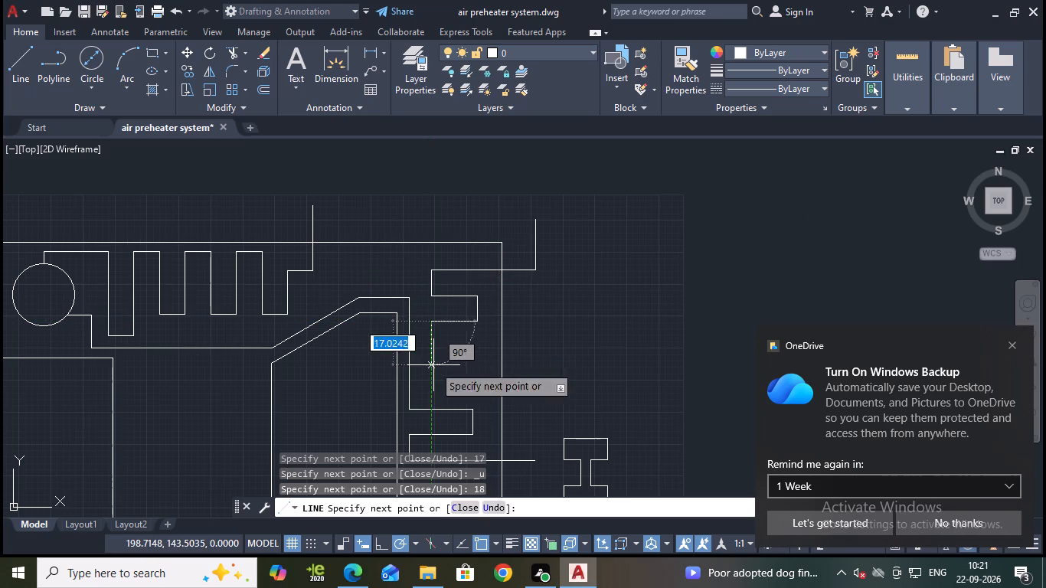
text(10)
key(Return)
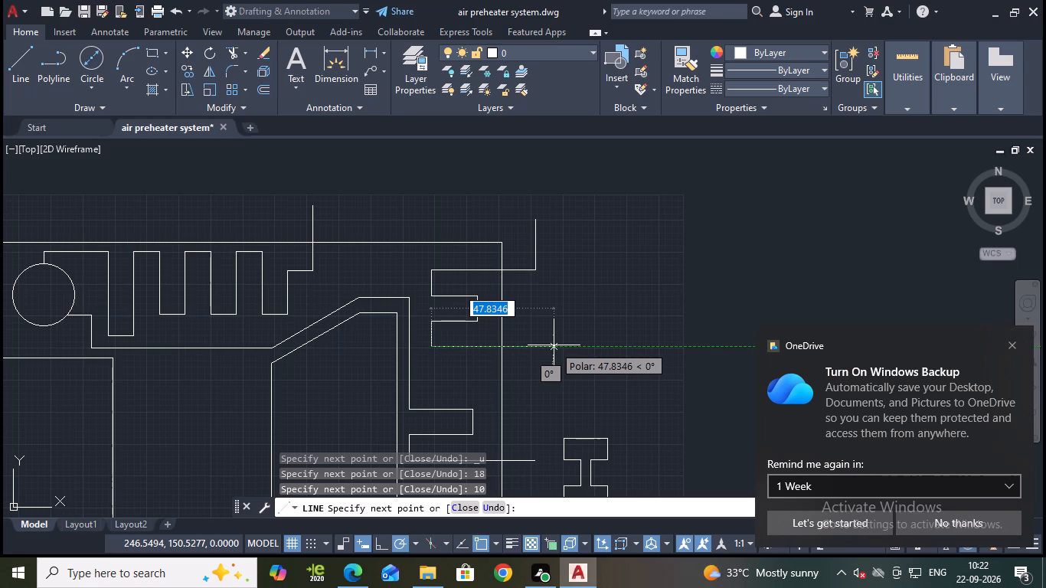
click(653, 348)
key(Escape)
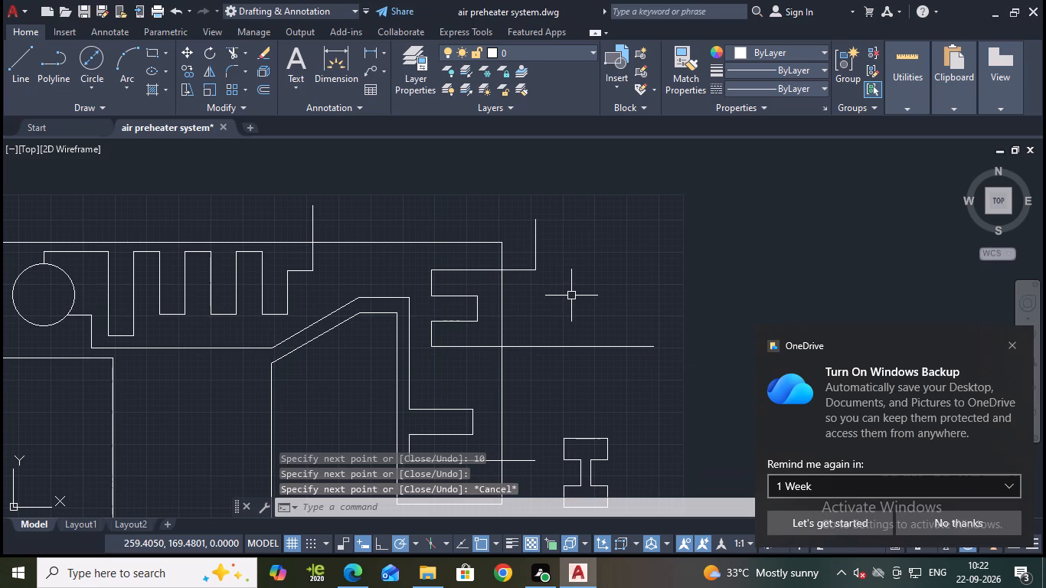
Save the drawing.
key(ctrl+s)
Start Fillet with radius 2.5 in Multiple mode and round the first coil's upper corner nearest the circle.
middle_drag(330, 281, 345, 286)
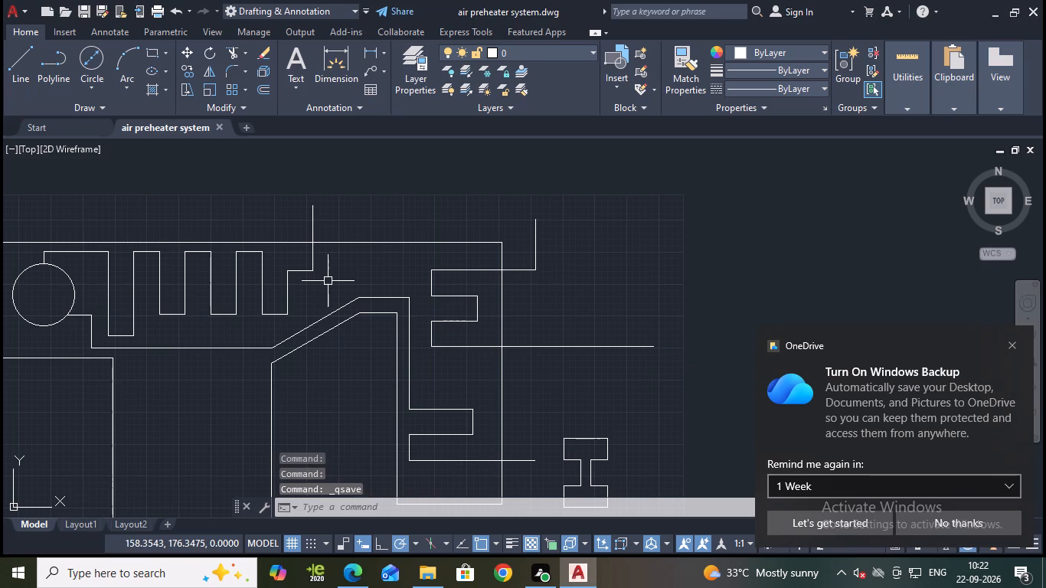
middle_drag(345, 286, 371, 286)
key(f)
key(Return)
key(r)
key(Return)
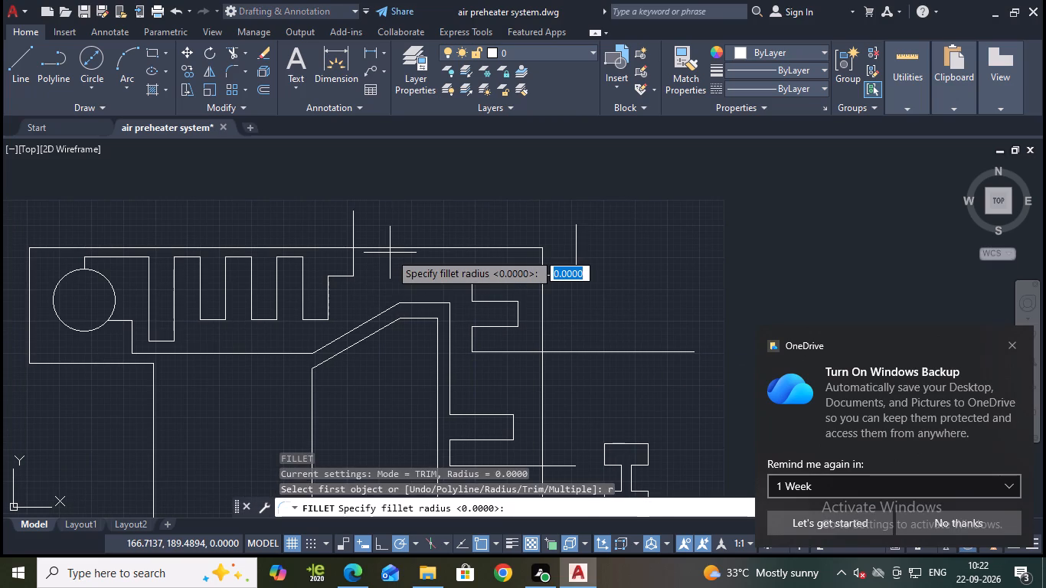
text(2.5)
key(Return)
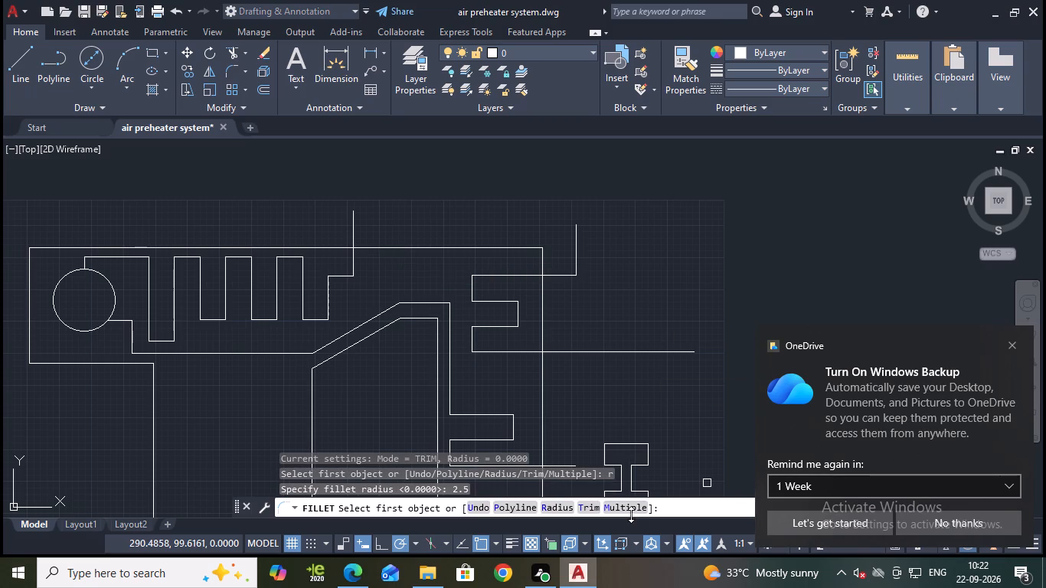
click(629, 510)
middle_drag(306, 326, 416, 336)
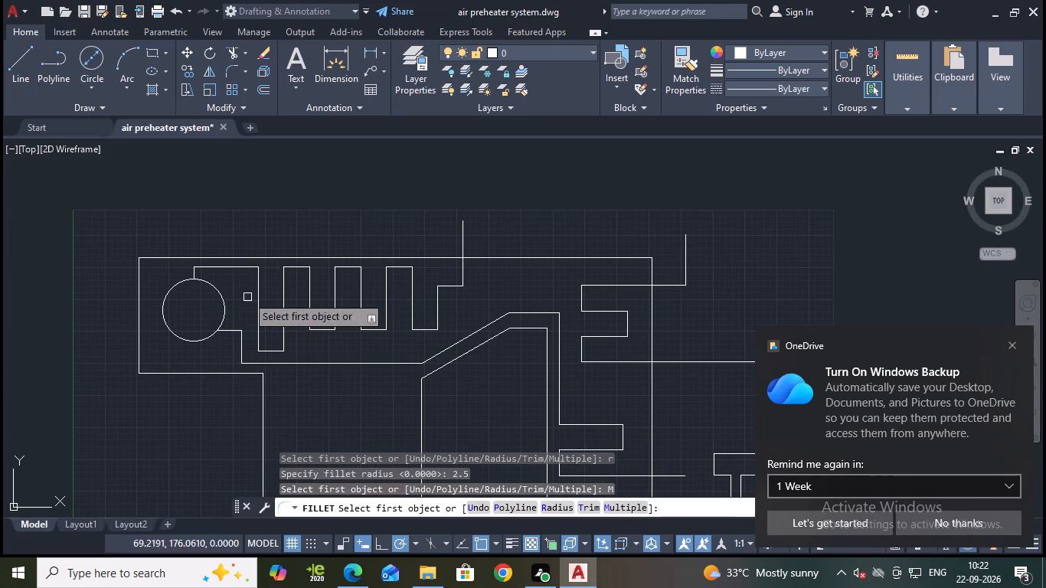
scroll(240, 270, up, 3)
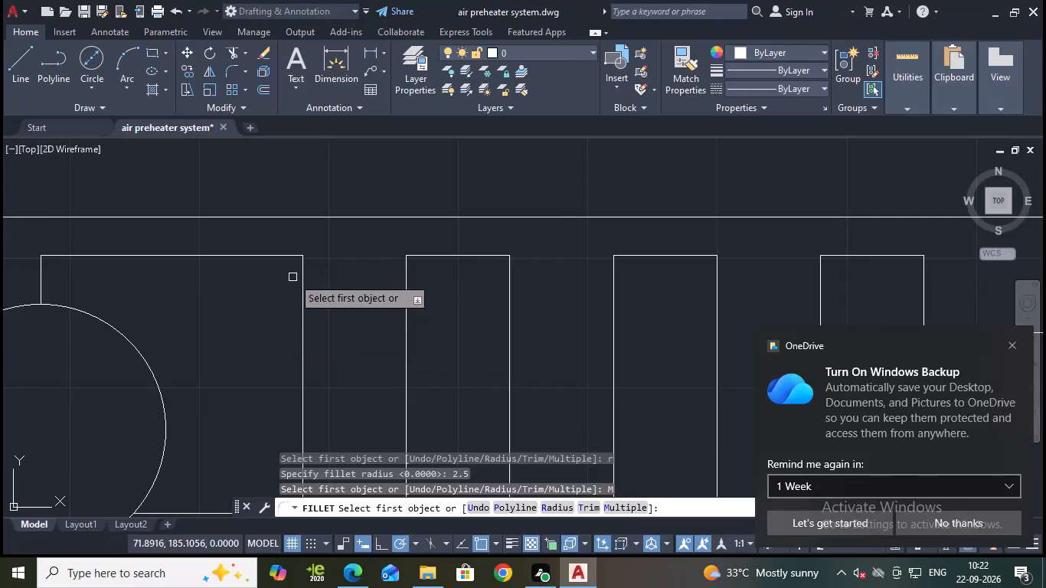
click(273, 258)
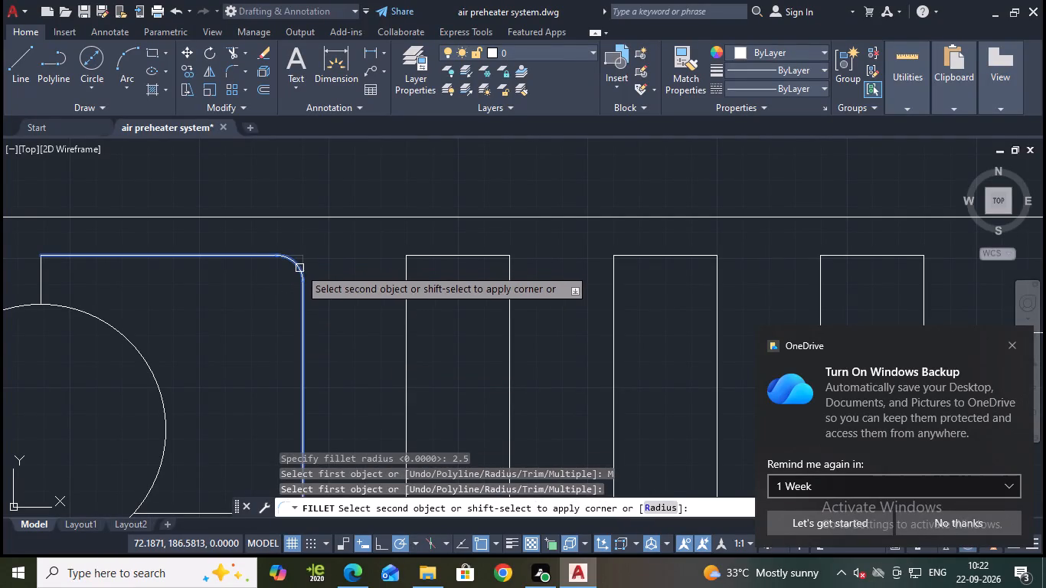
click(299, 268)
Fillet both bottom corners of the first coil's deepest bend at radius 2.5.
scroll(310, 305, down, 1)
middle_drag(315, 311, 351, 242)
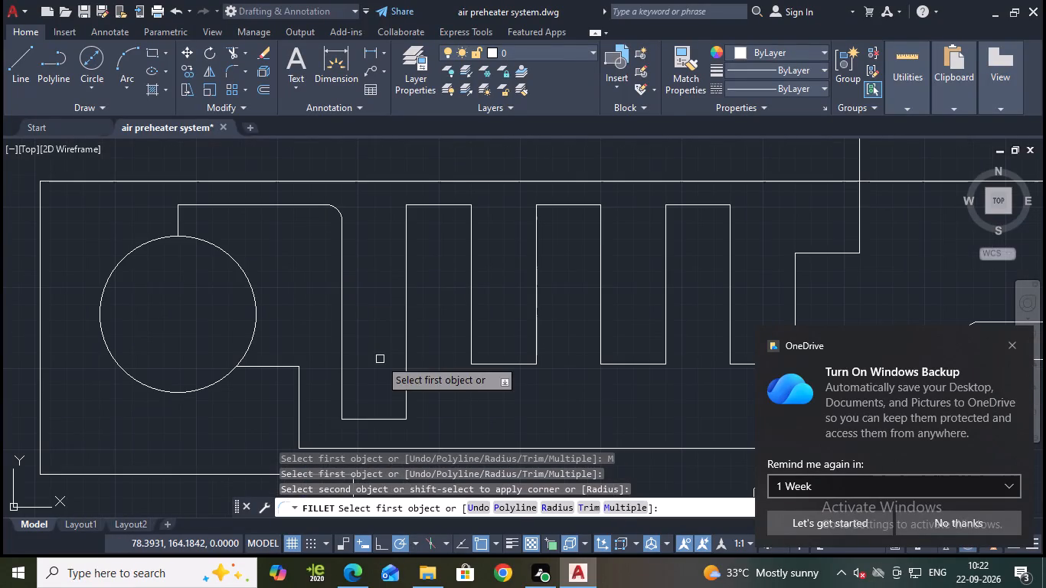
click(341, 398)
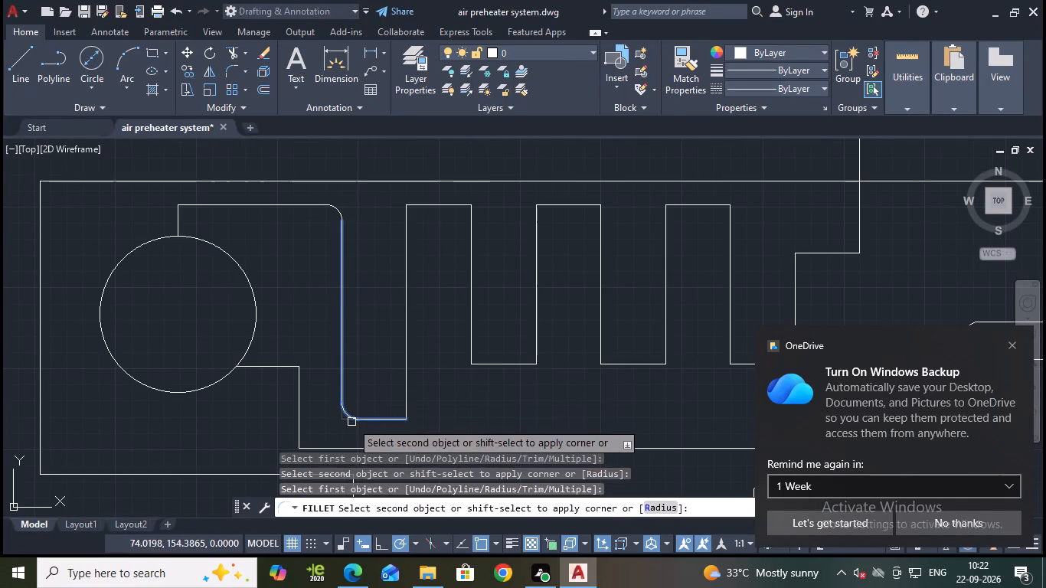
click(351, 422)
click(366, 418)
click(410, 406)
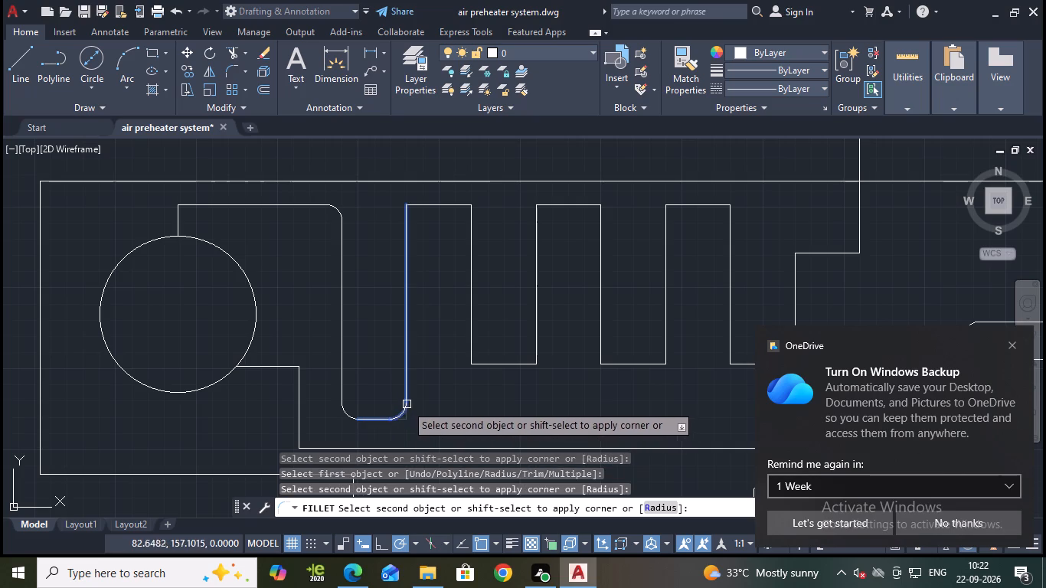
click(404, 403)
Fillet both top corners of the first coil's next loop and both bottom corners of the bend after it at radius 2.5.
click(409, 232)
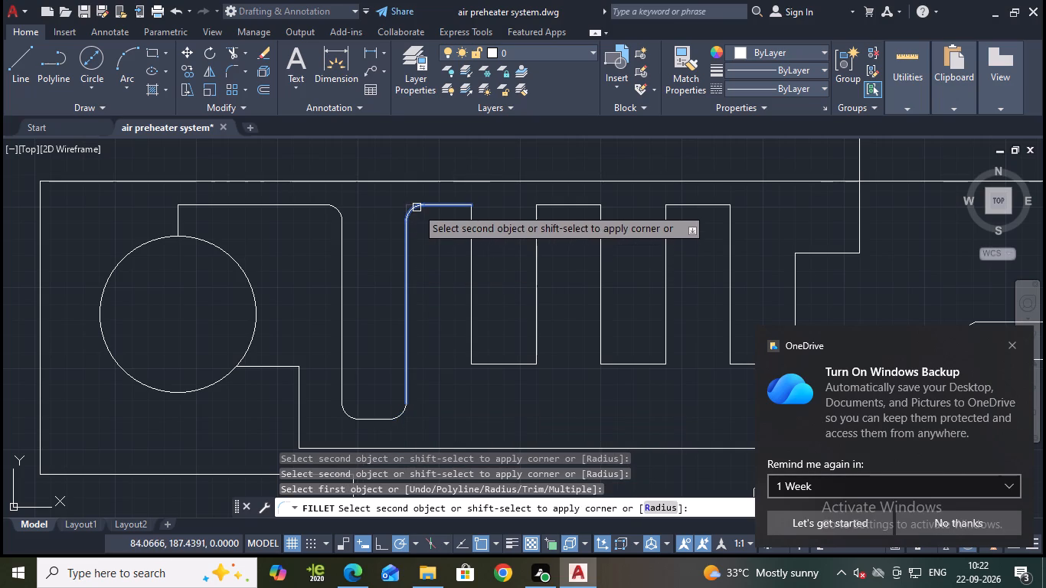
click(416, 207)
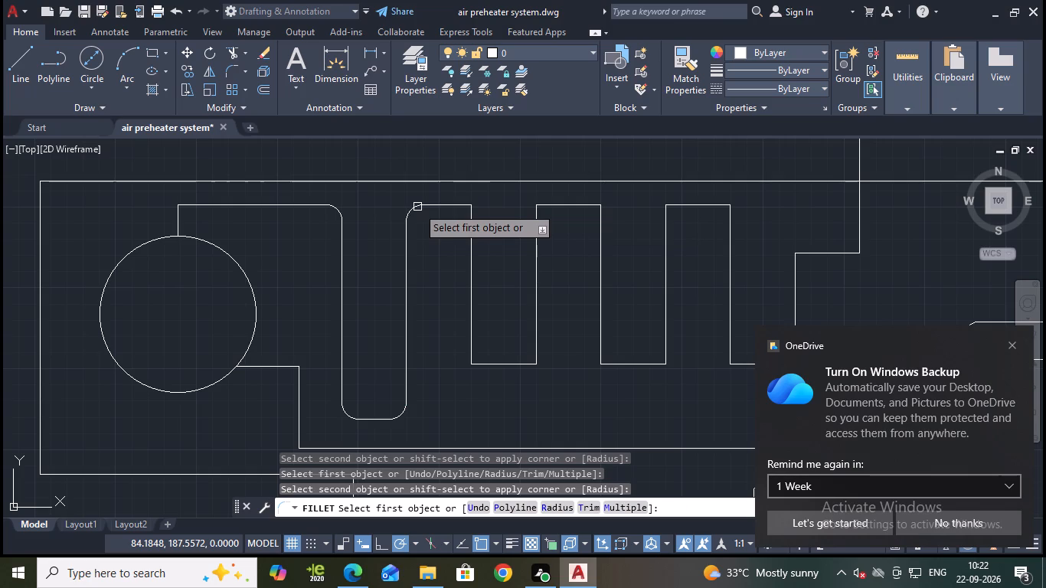
click(451, 206)
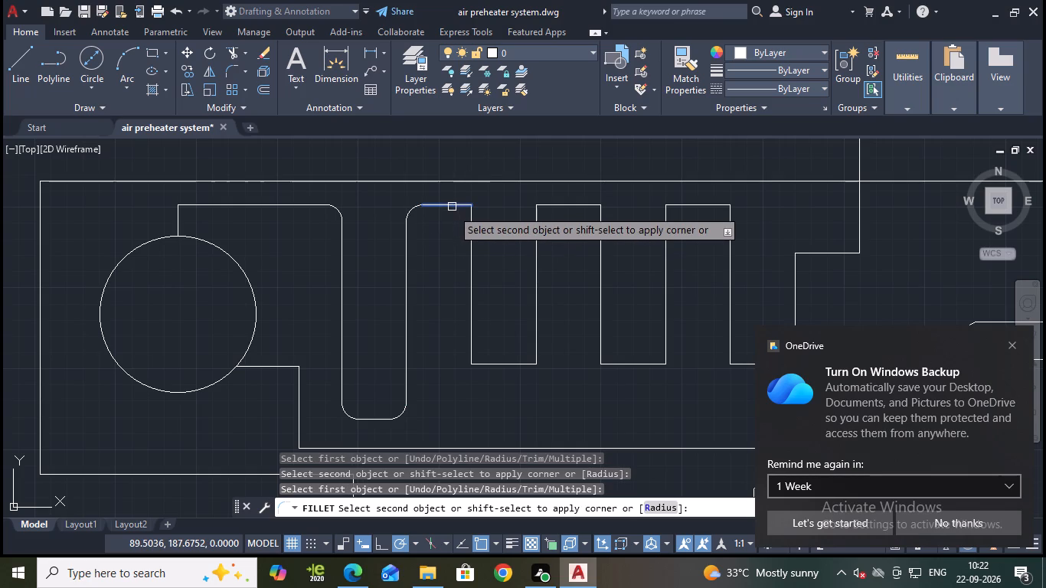
click(472, 220)
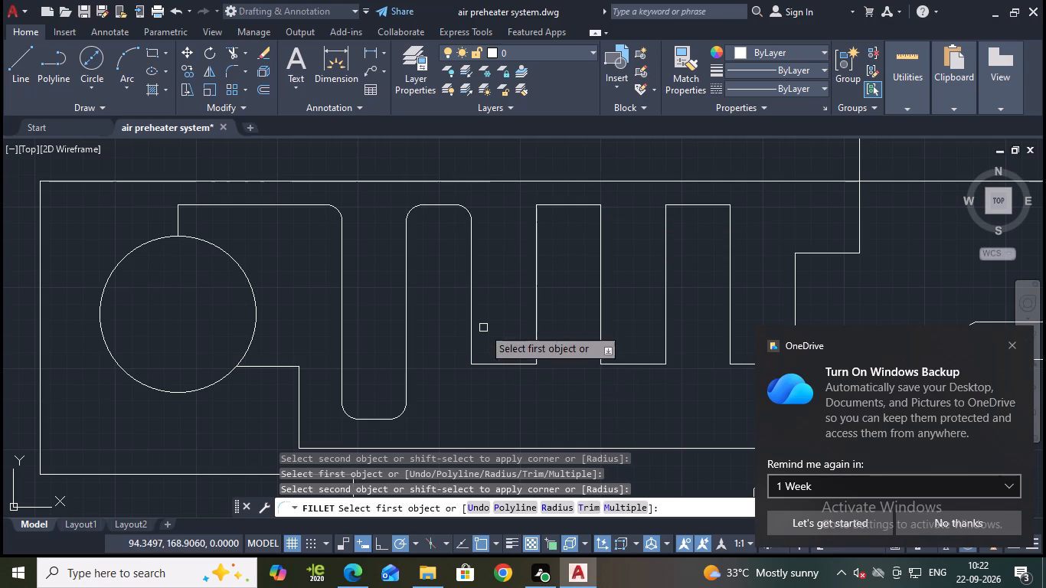
click(470, 329)
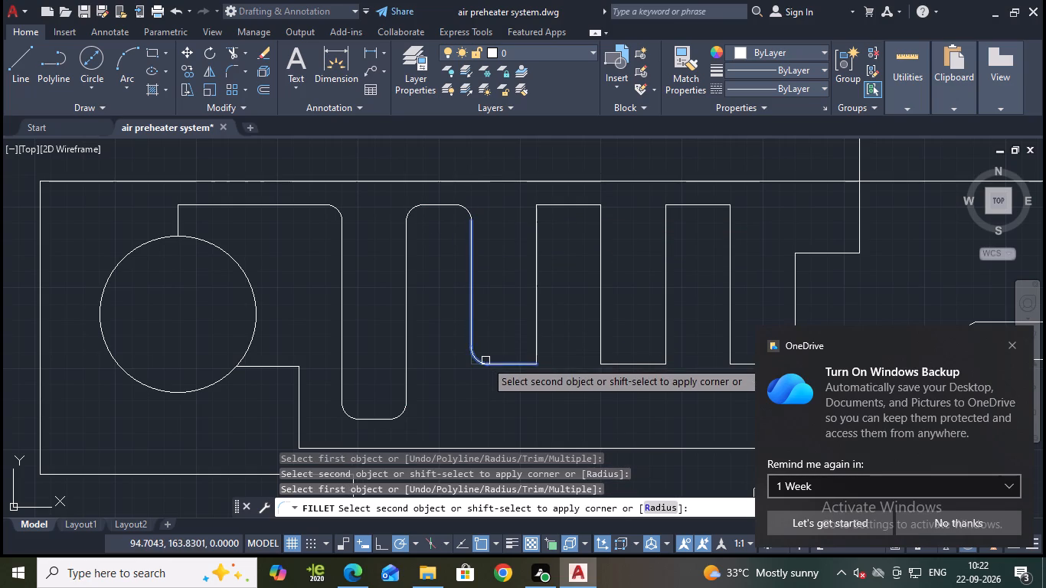
click(485, 361)
click(515, 363)
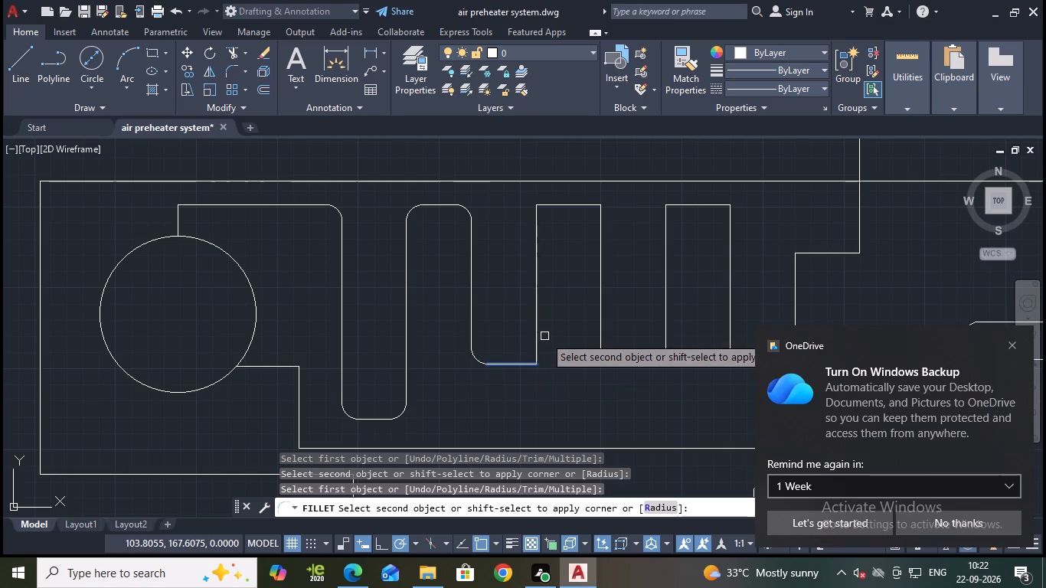
click(535, 332)
Fillet both top corners of the first coil's third loop and both bottom corners of the bend after it at radius 2.5.
click(538, 220)
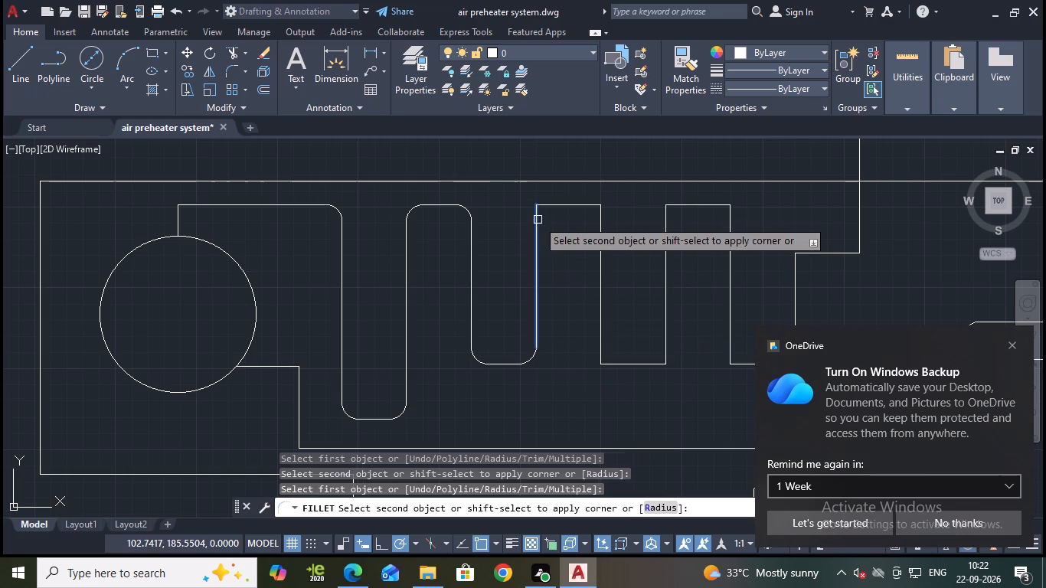
click(543, 205)
click(574, 204)
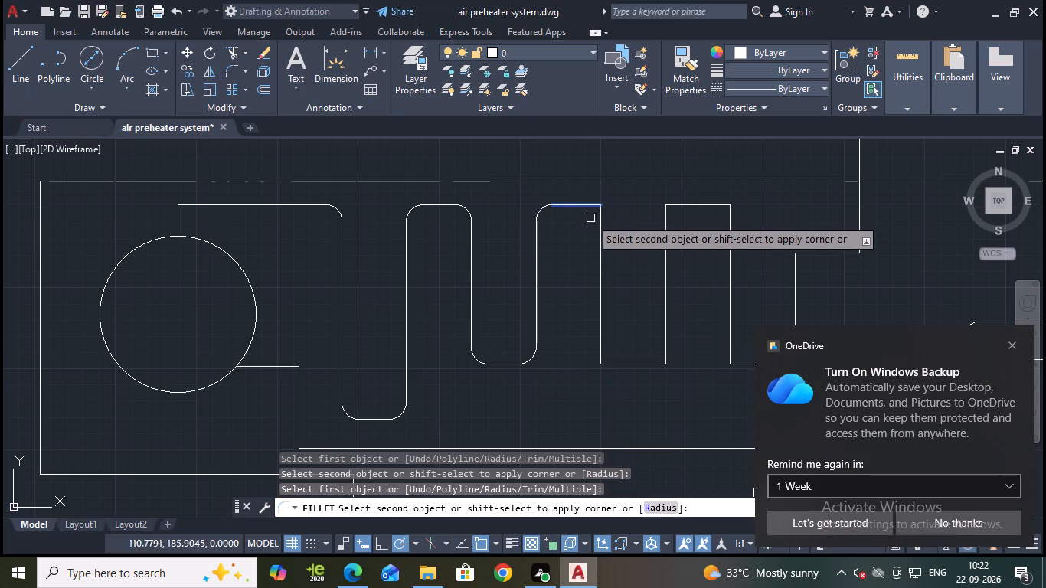
click(598, 221)
click(600, 338)
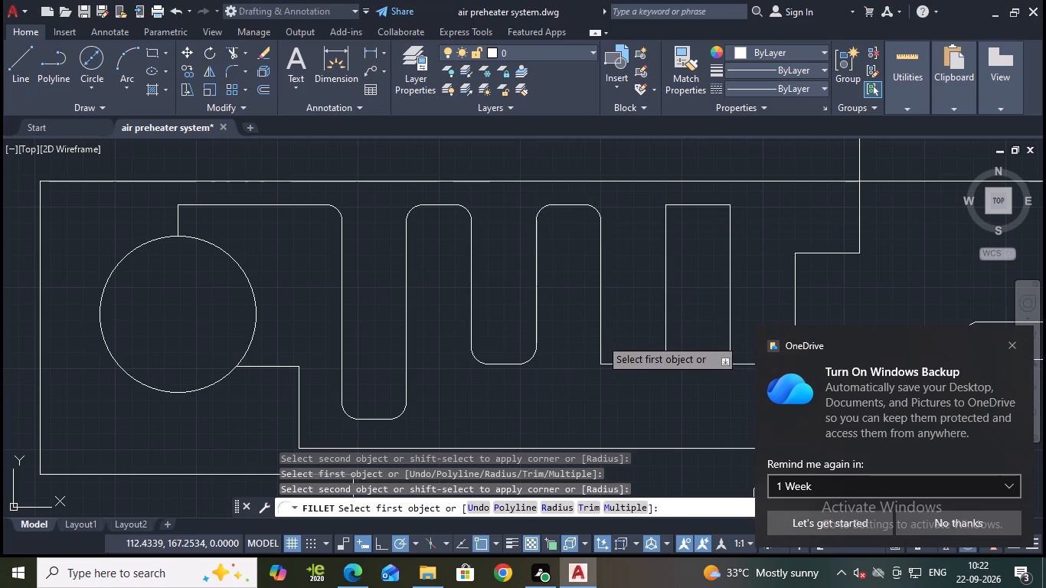
click(613, 361)
click(646, 365)
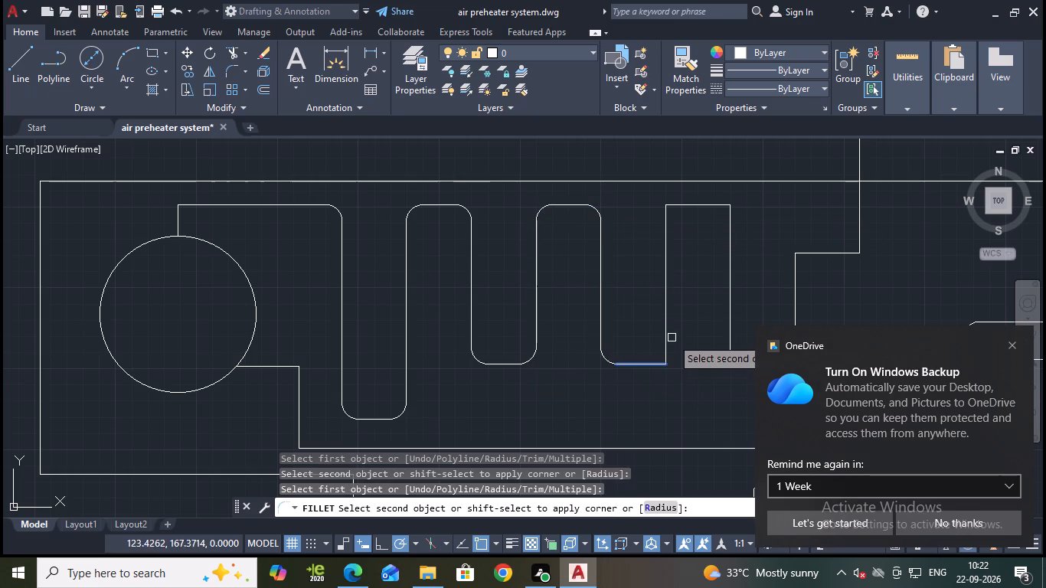
click(664, 340)
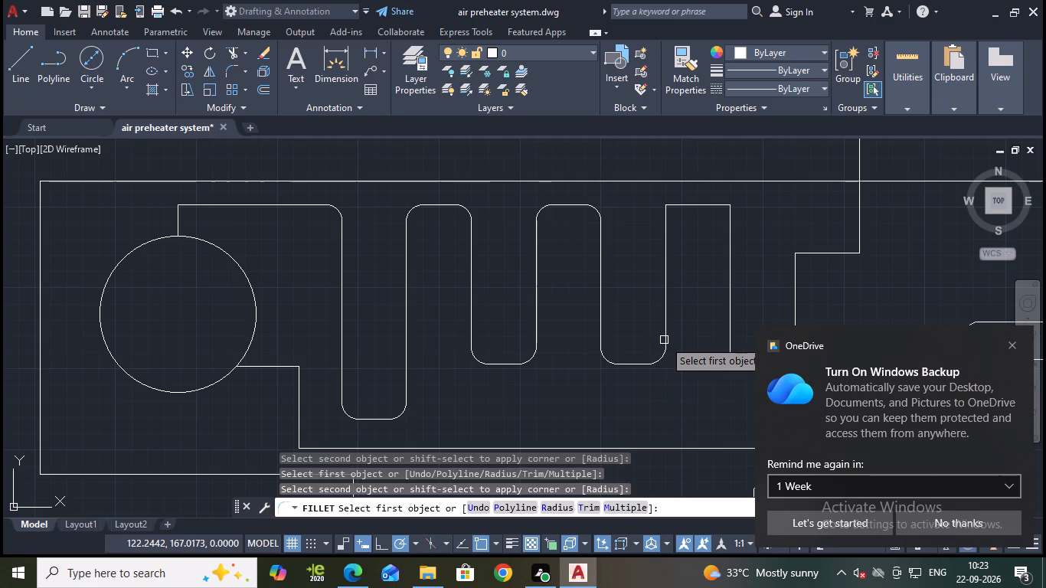
Fillet both top corners of the first coil's last loop at radius 2.5.
click(665, 228)
click(680, 205)
click(705, 207)
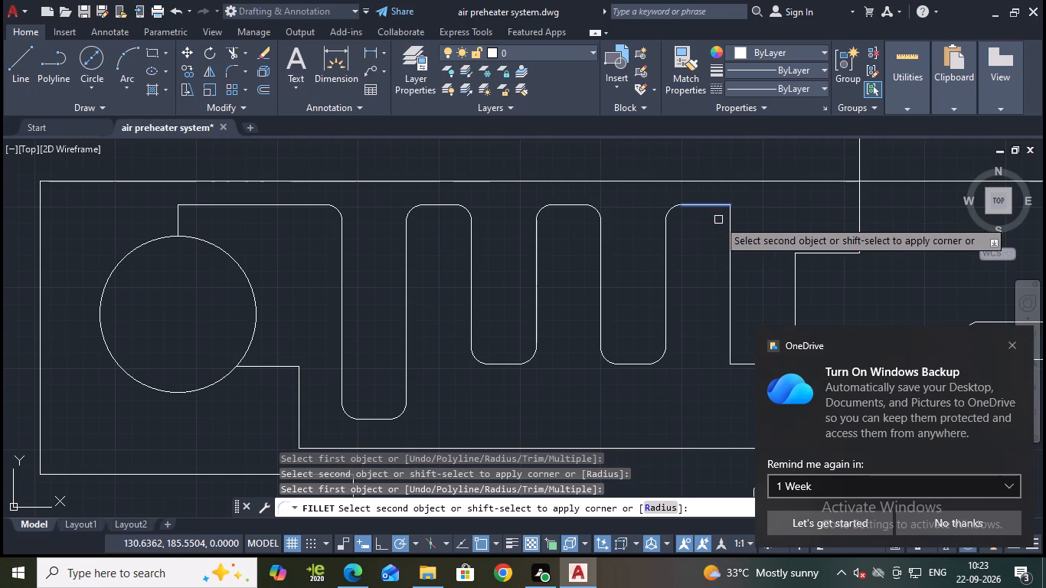
click(727, 223)
Restore down the drawing window, restart Fillet at radius 2.5 and round both bottom corners of the first coil's last bend, using Multiple for the second.
middle_drag(745, 301, 665, 266)
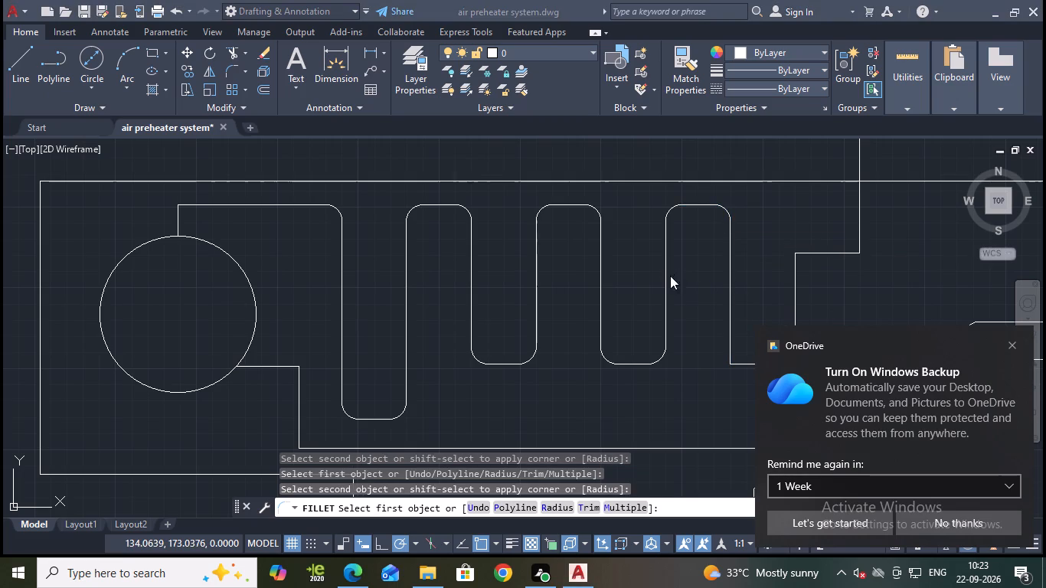
middle_drag(733, 281, 702, 266)
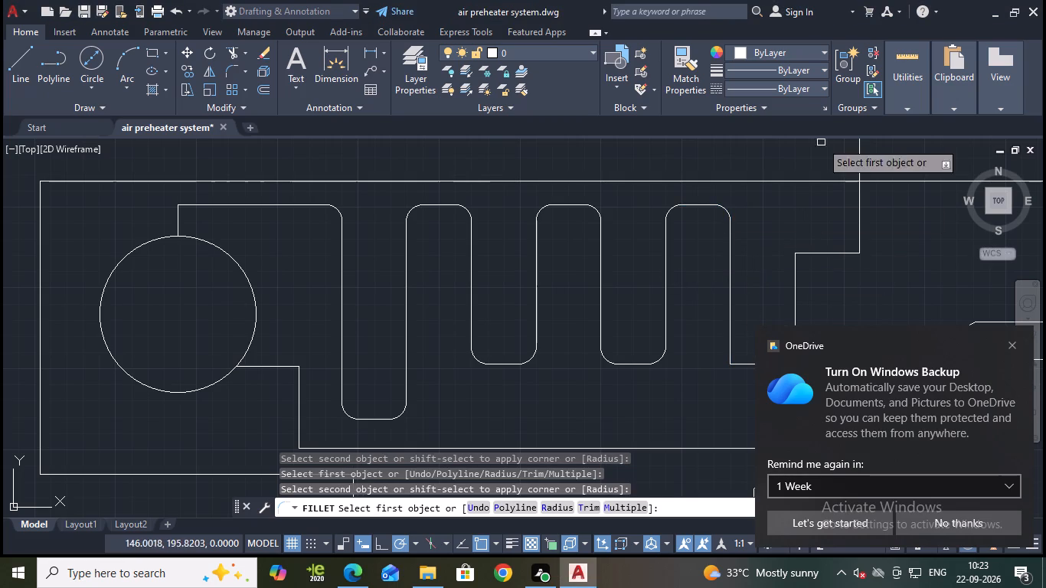
click(1015, 15)
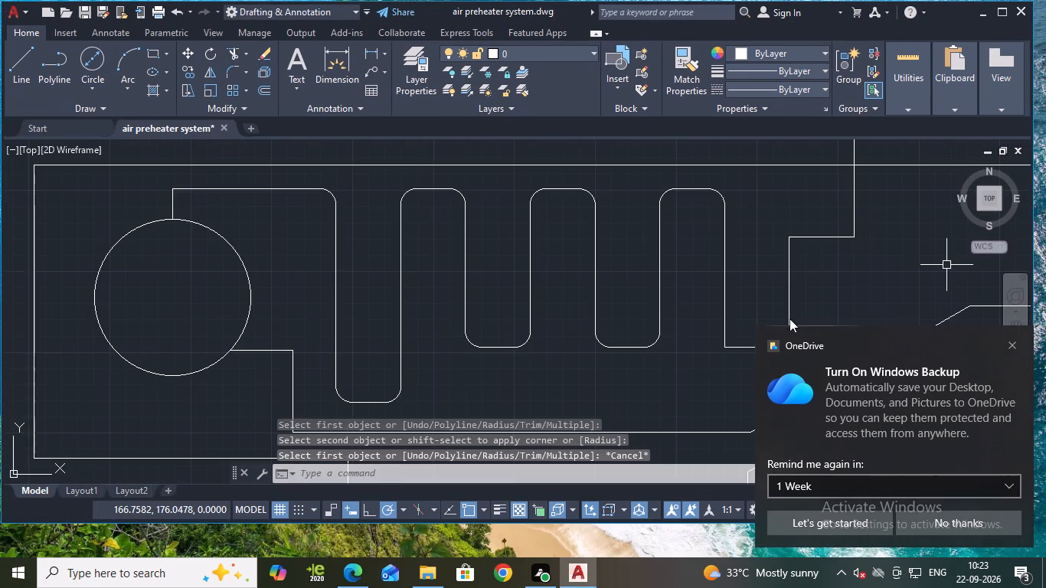
key(space)
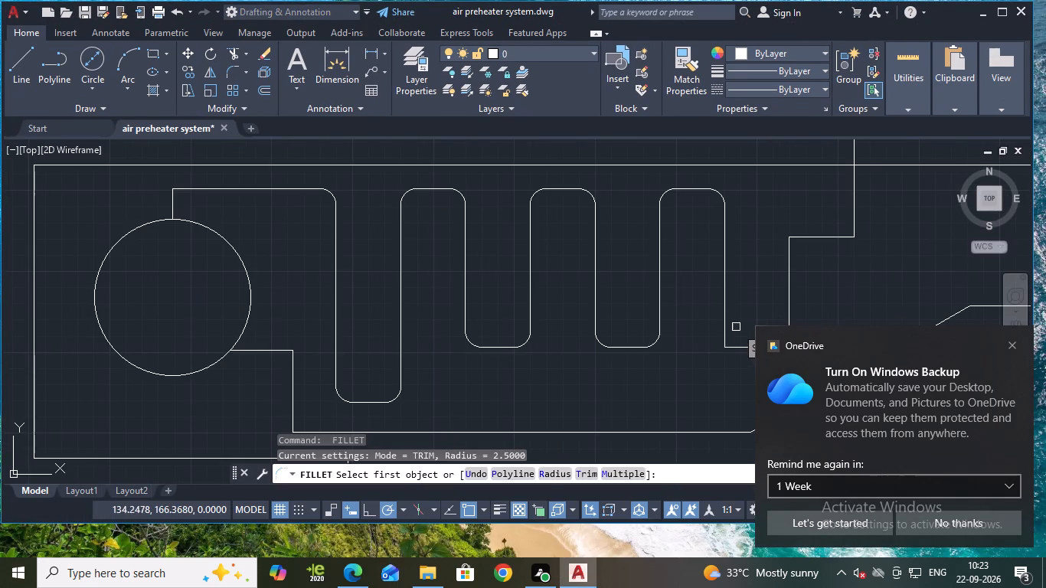
click(727, 324)
click(739, 345)
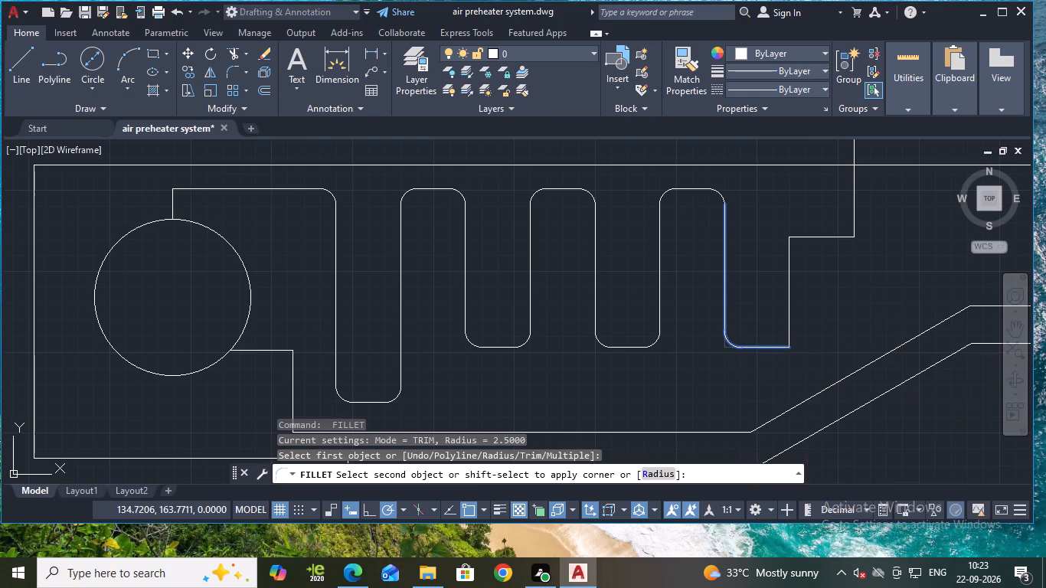
click(781, 343)
click(781, 344)
click(780, 345)
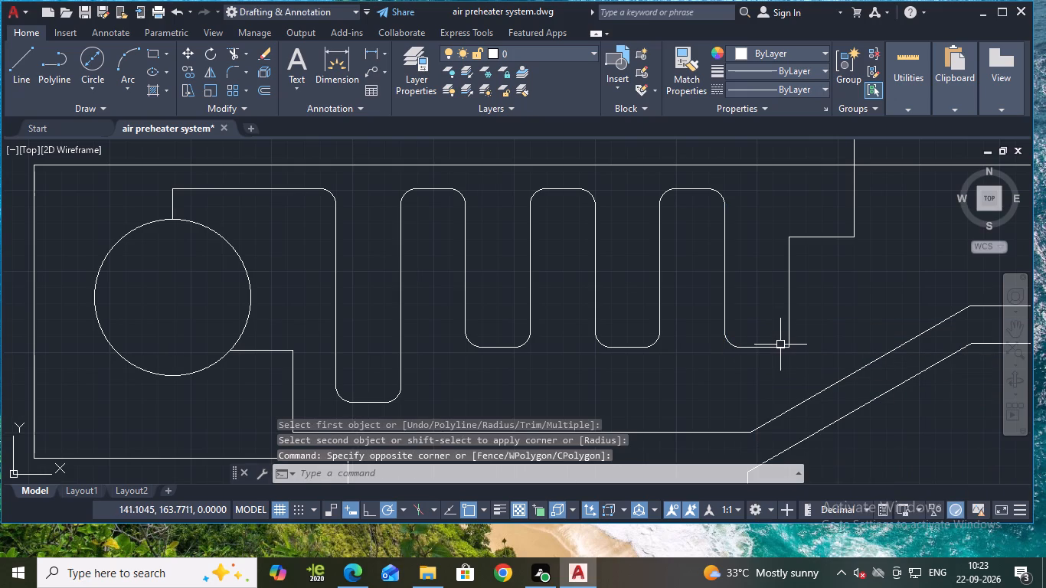
key(space)
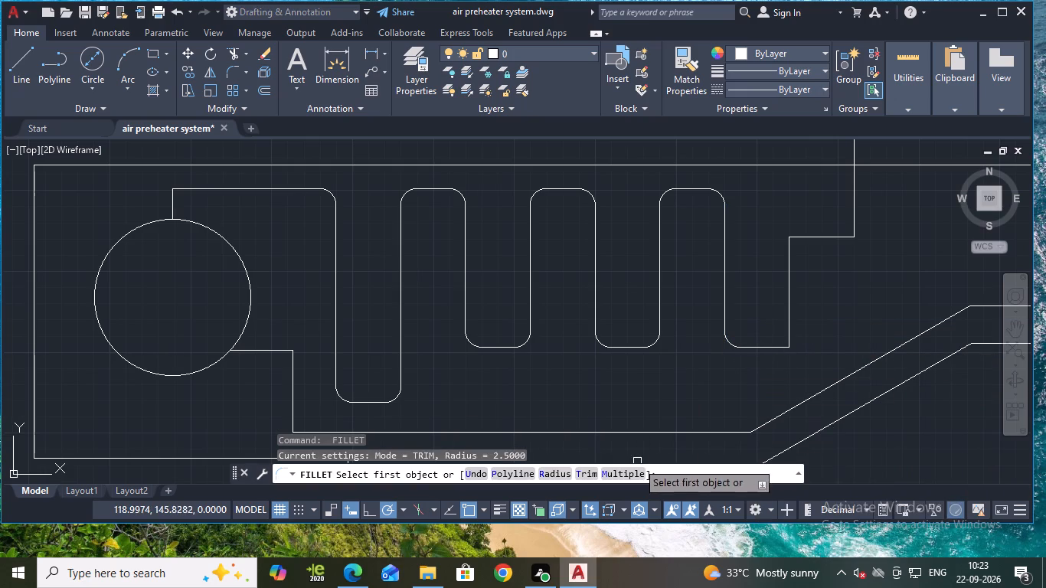
click(636, 470)
click(764, 349)
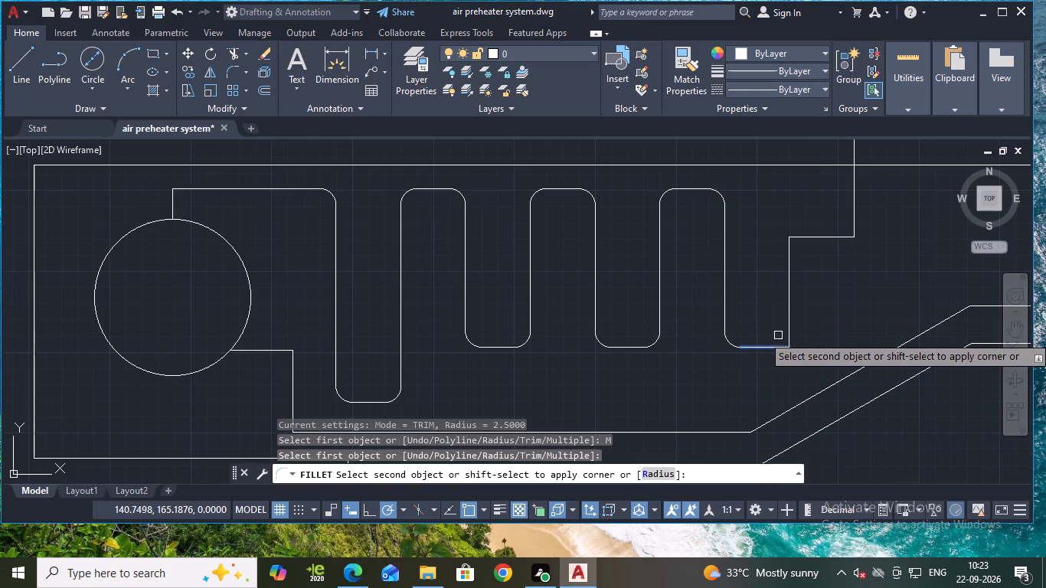
click(789, 330)
Fillet both corners of the first coil's stepped outlet at radius 2.5, where it turns up through the duct's top wall.
click(812, 240)
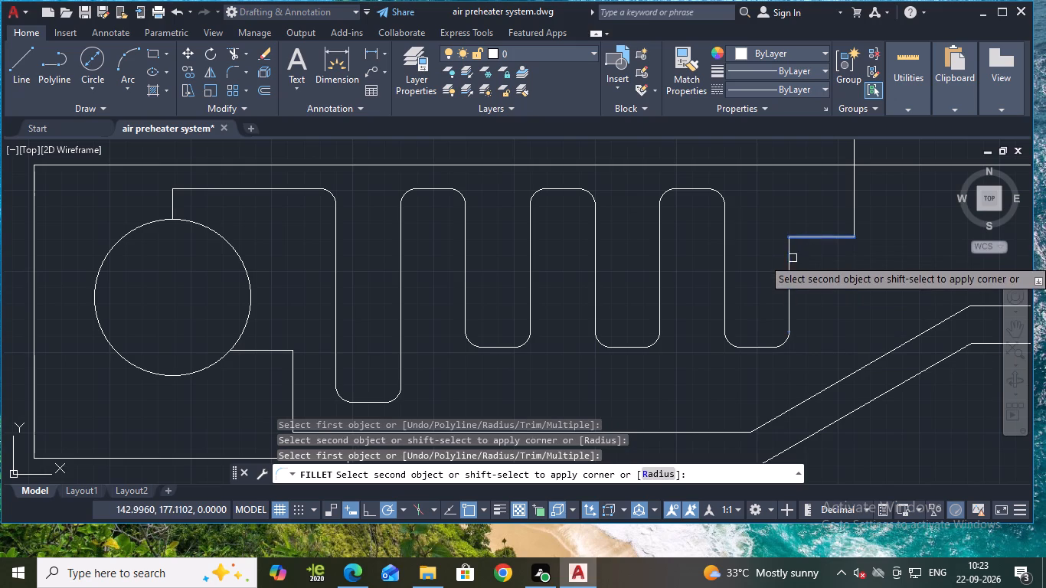
click(792, 259)
click(835, 236)
click(855, 223)
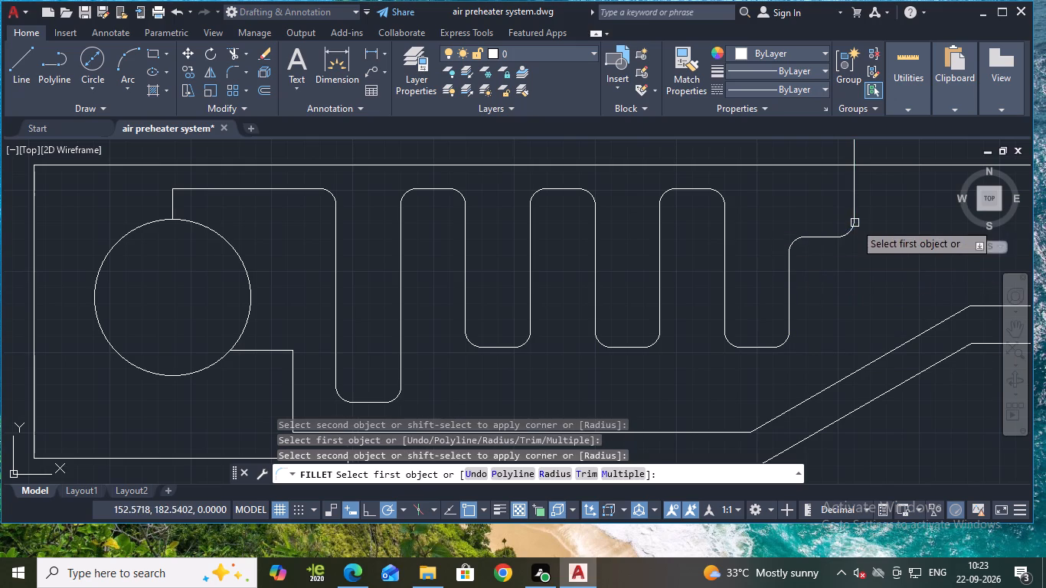
Fillet the return line's two corners just after the circle and the bend where its sloped run starts at radius 2.5.
scroll(851, 235, down, 1)
middle_drag(860, 250, 757, 228)
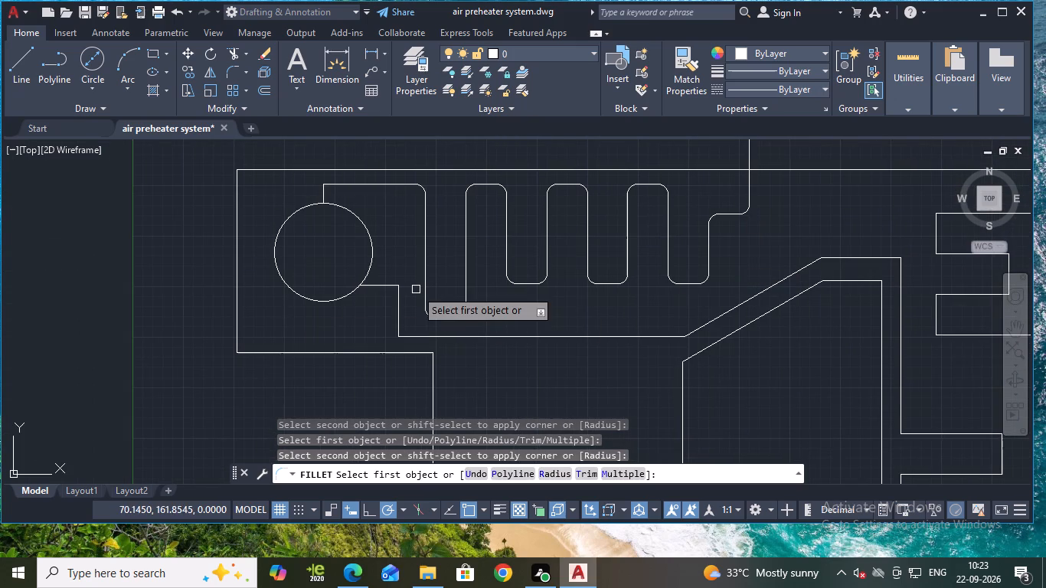
click(390, 286)
click(397, 290)
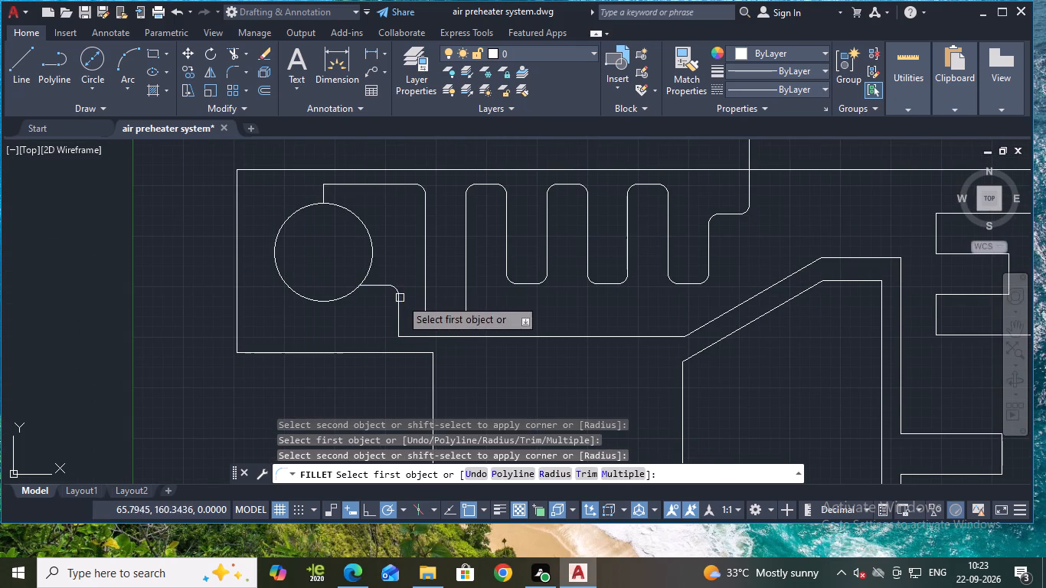
click(395, 324)
click(410, 335)
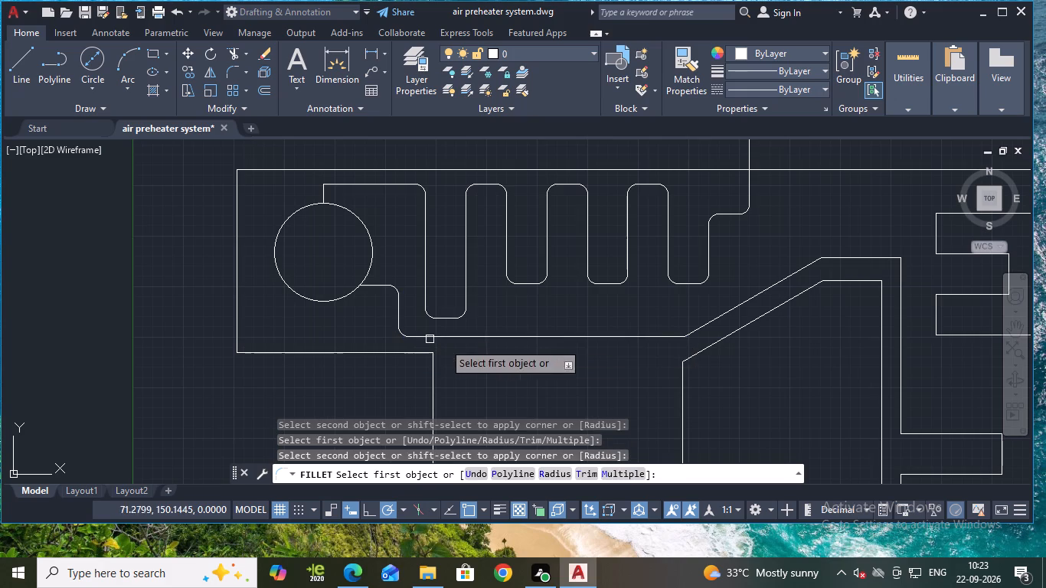
click(673, 337)
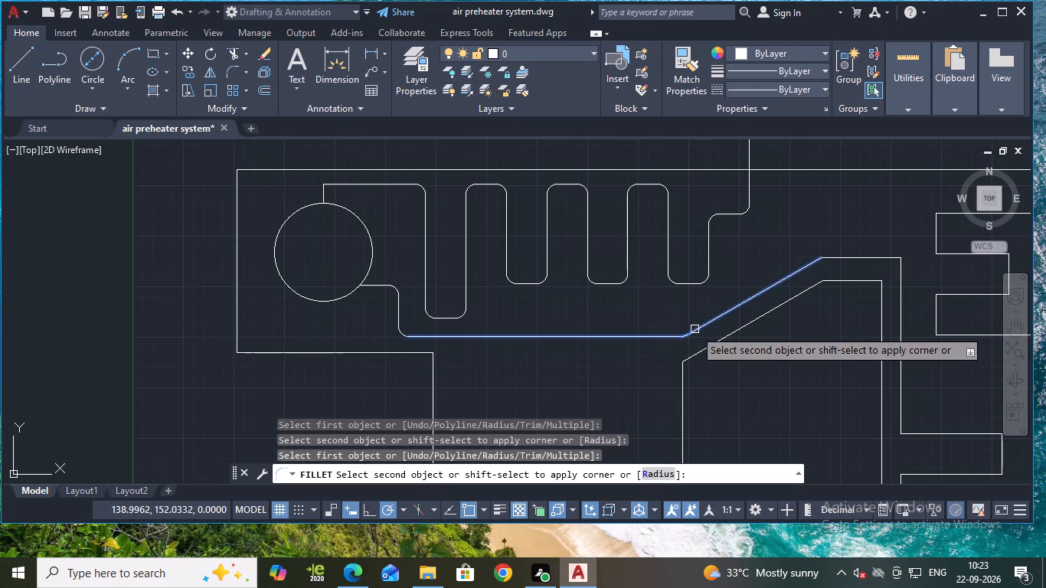
click(695, 328)
Fillet the return line's bend at the top of the slope and the corner into its vertical run at radius 2.5.
middle_drag(728, 315, 613, 323)
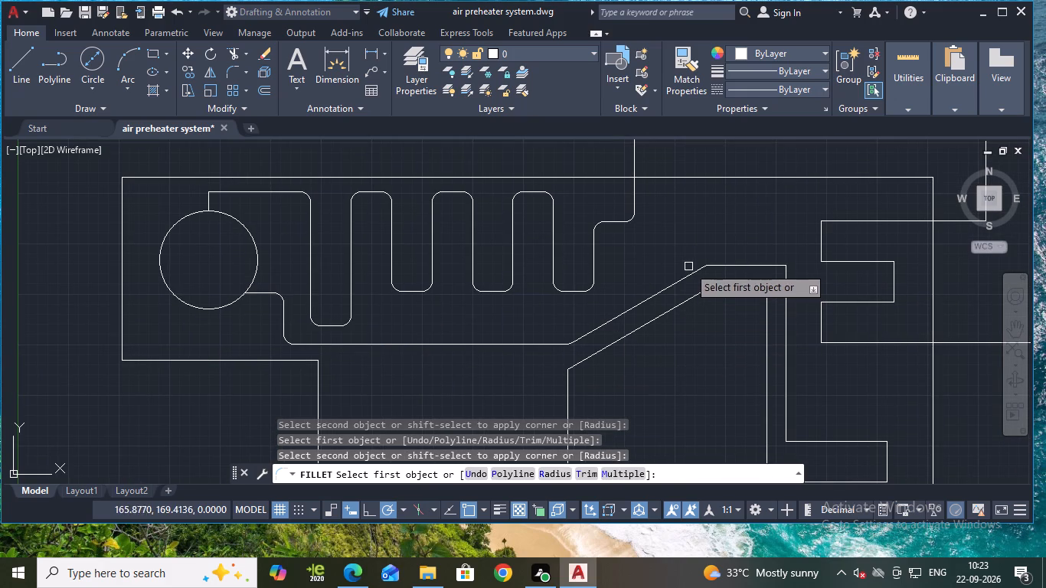
click(690, 273)
click(725, 263)
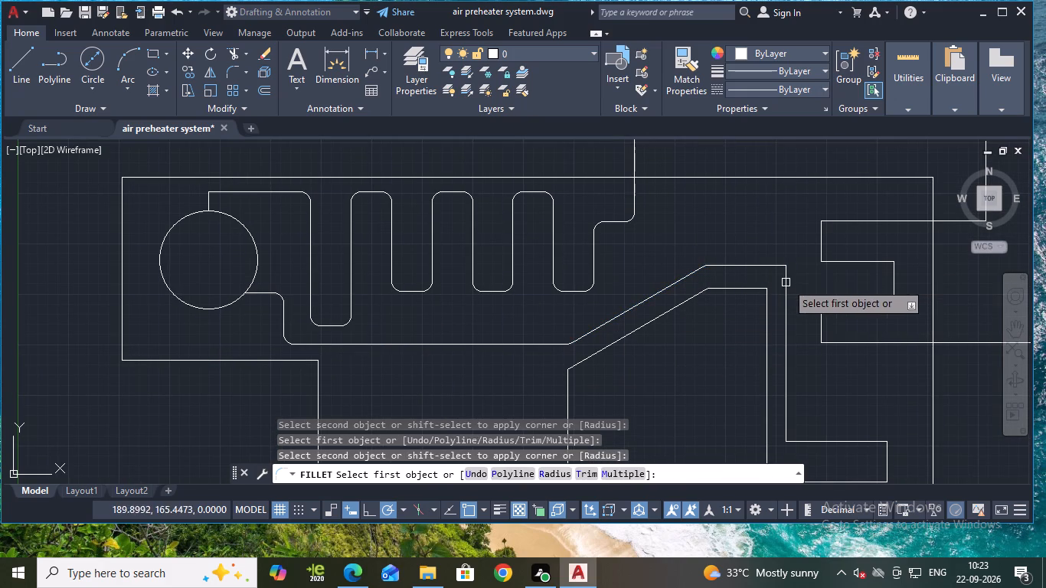
click(764, 266)
click(783, 274)
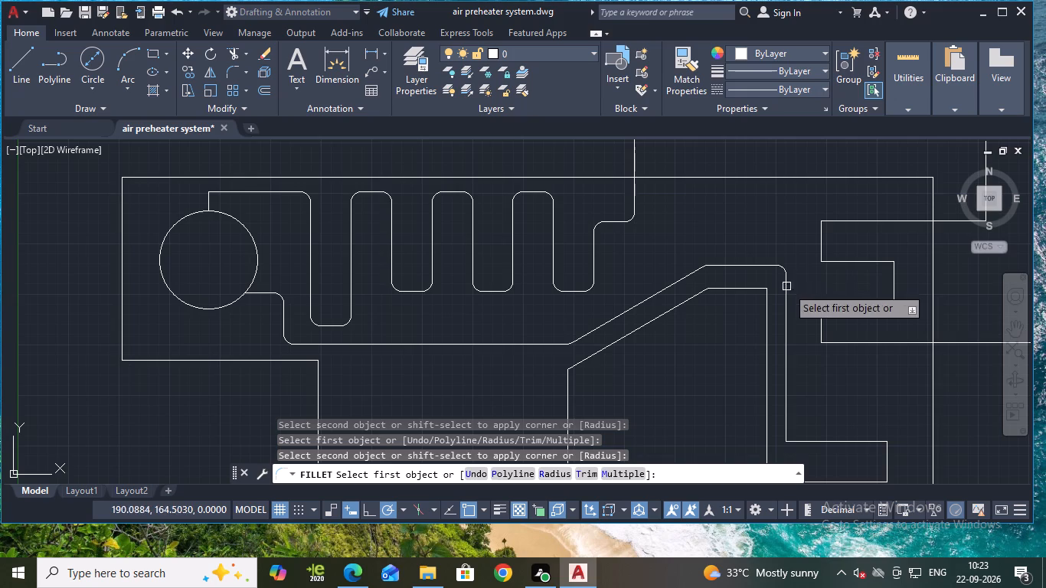
Fillet all five corners of the serpentine at the lower end of the return line at radius 2.5.
middle_drag(827, 391, 775, 325)
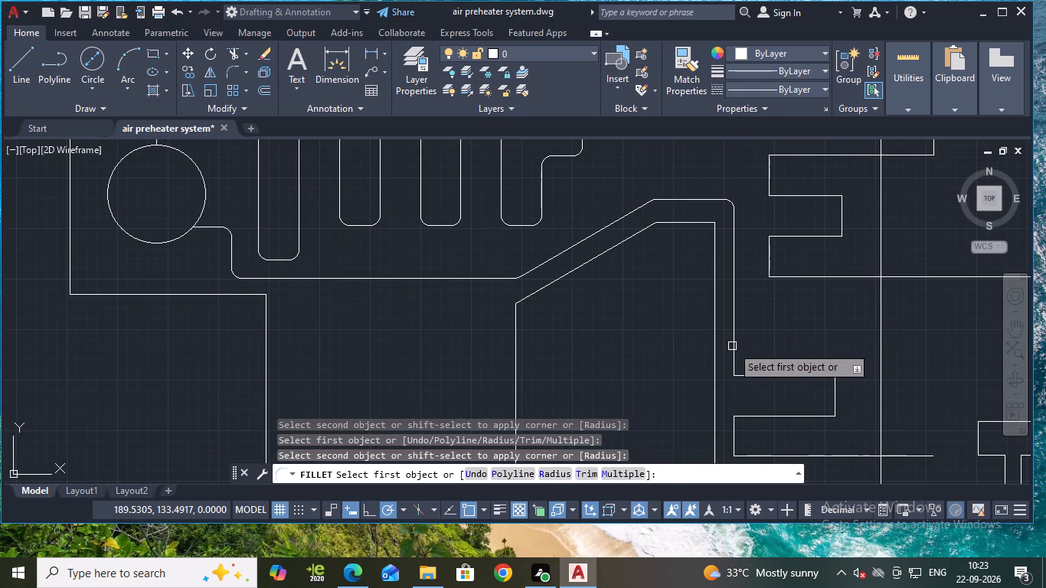
click(732, 346)
click(752, 375)
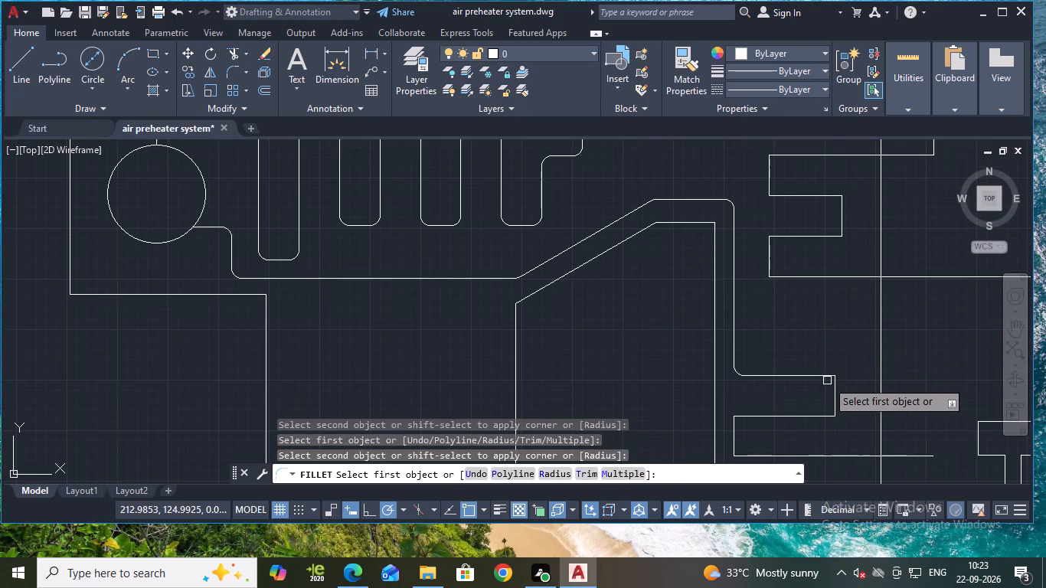
click(816, 378)
click(835, 391)
click(835, 399)
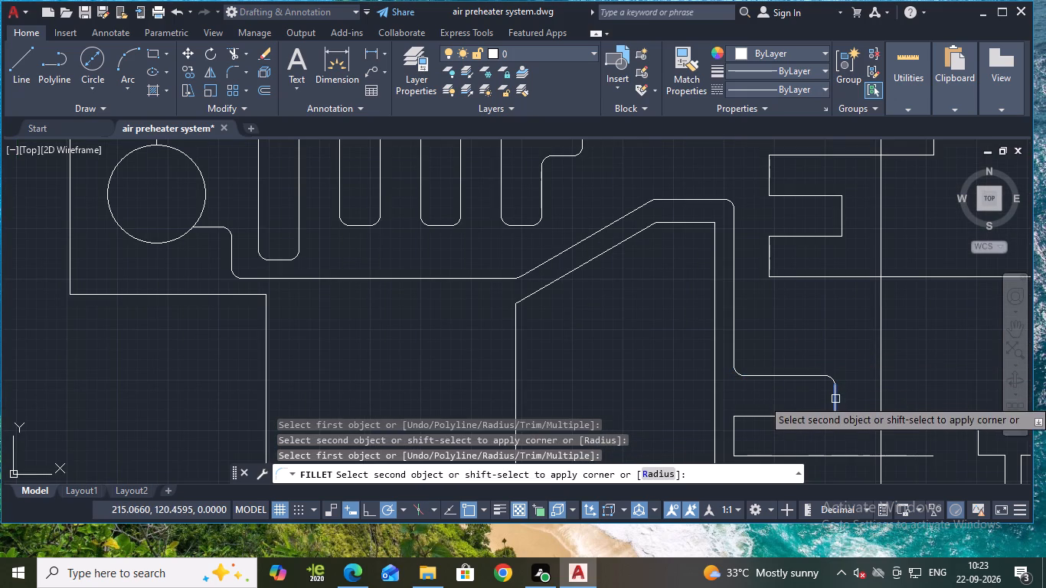
click(831, 419)
middle_drag(806, 429, 732, 318)
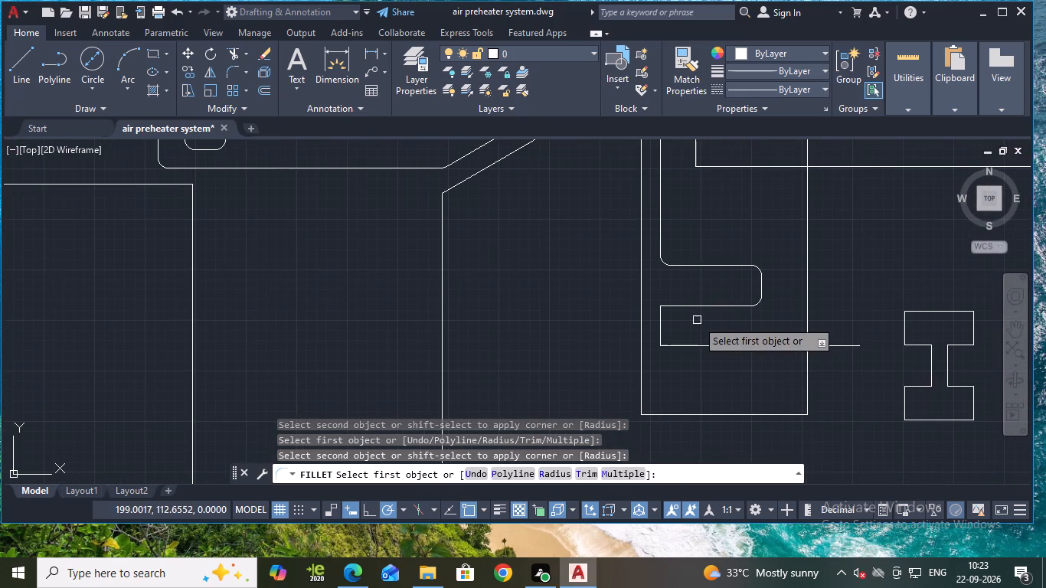
click(685, 307)
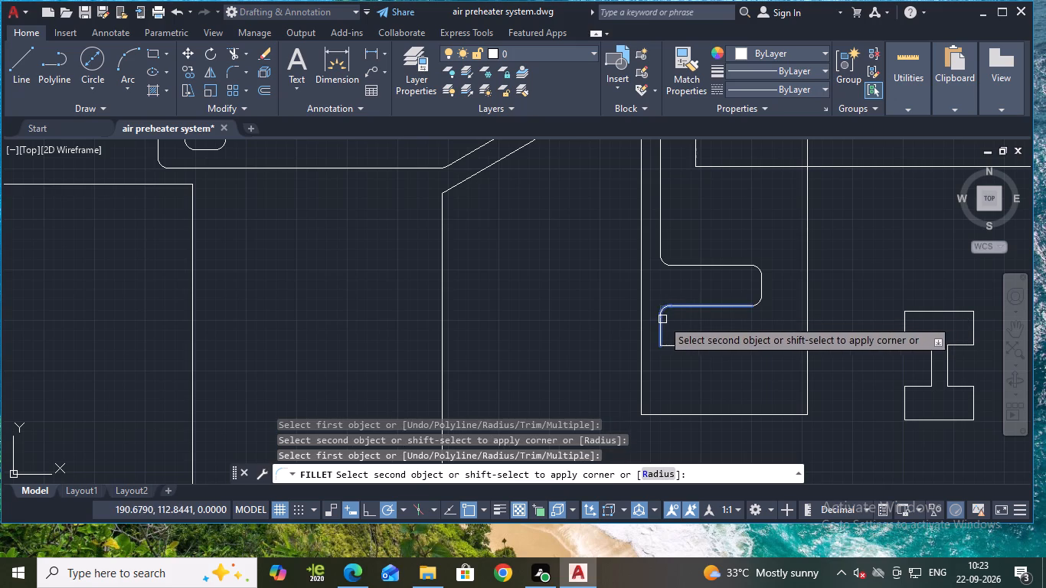
click(662, 319)
click(663, 334)
click(672, 344)
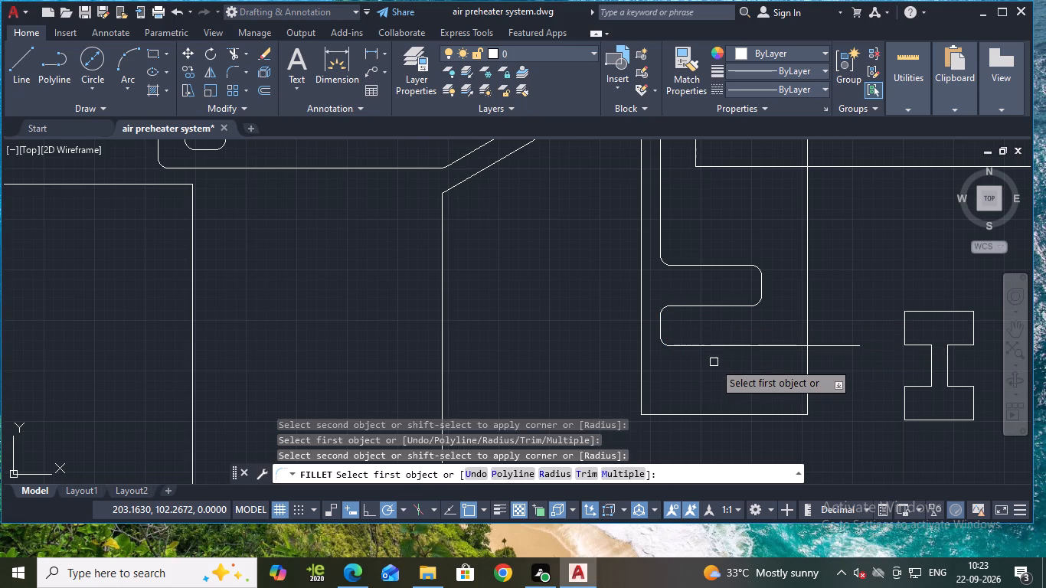
Fillet the upper three corners on the left side of the second coil at radius 2.5.
middle_drag(871, 309, 809, 341)
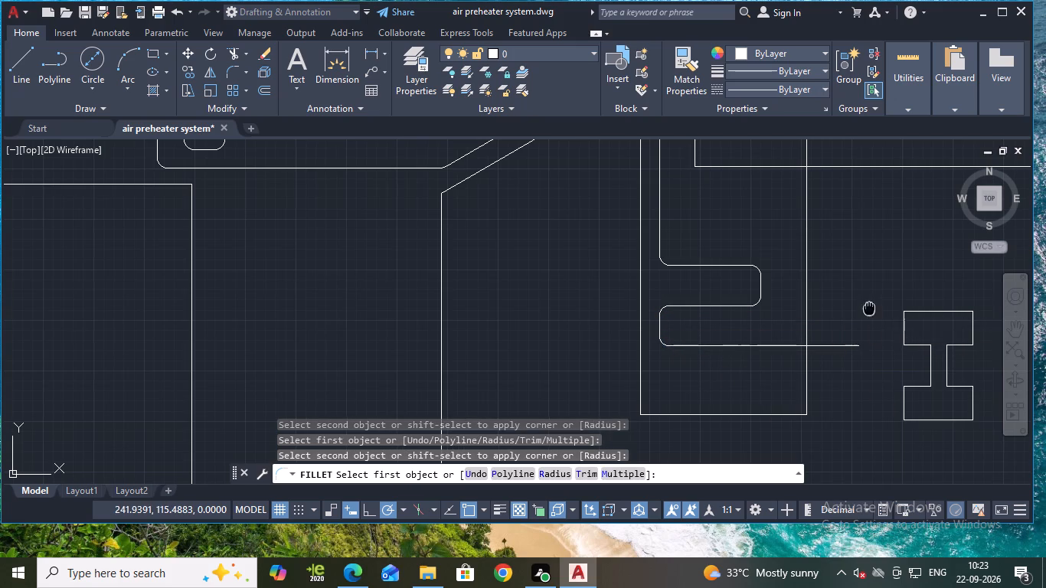
middle_drag(809, 341, 707, 359)
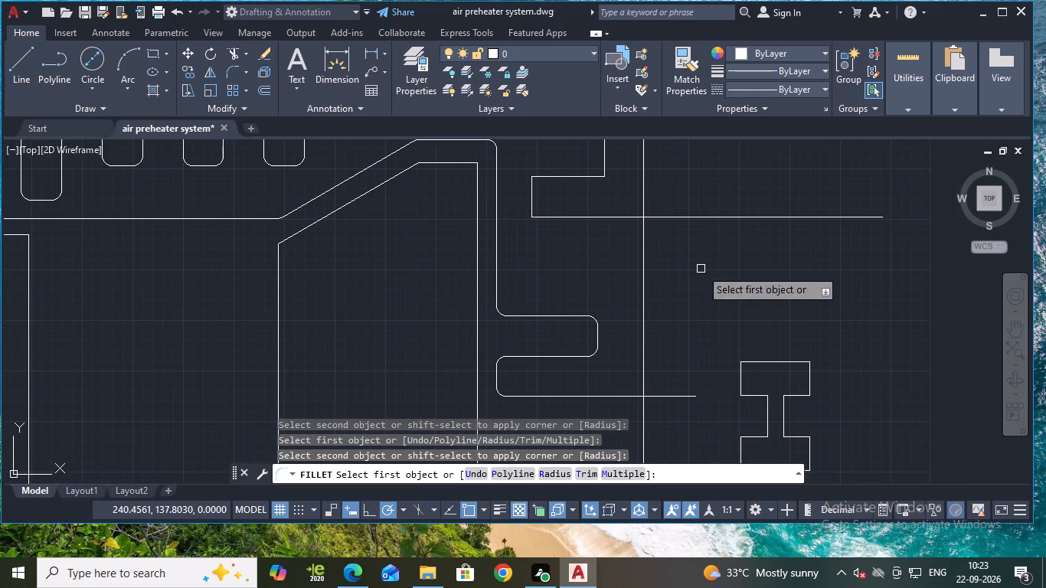
middle_drag(703, 269, 771, 431)
click(619, 338)
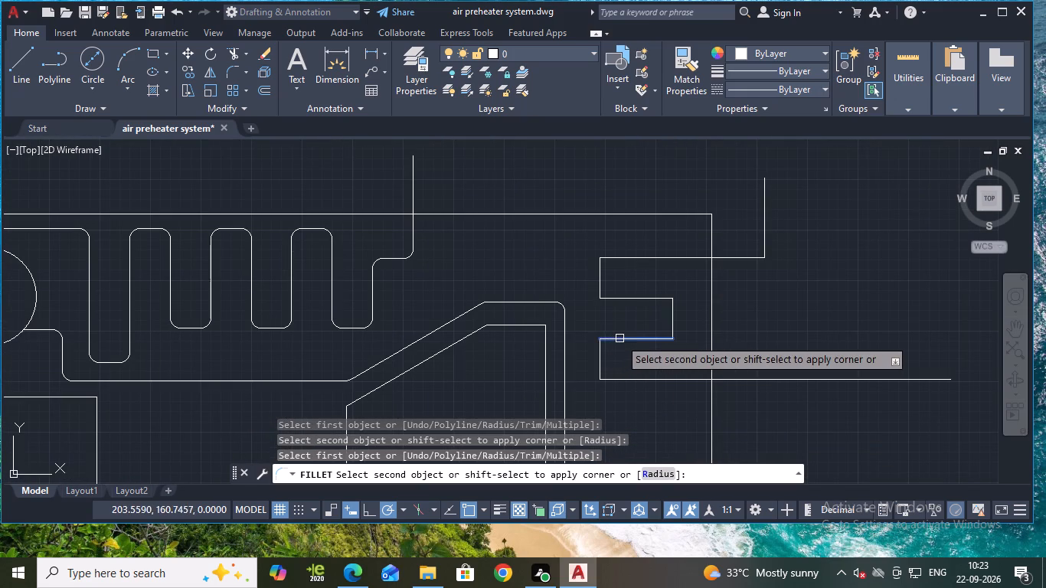
click(602, 354)
click(617, 296)
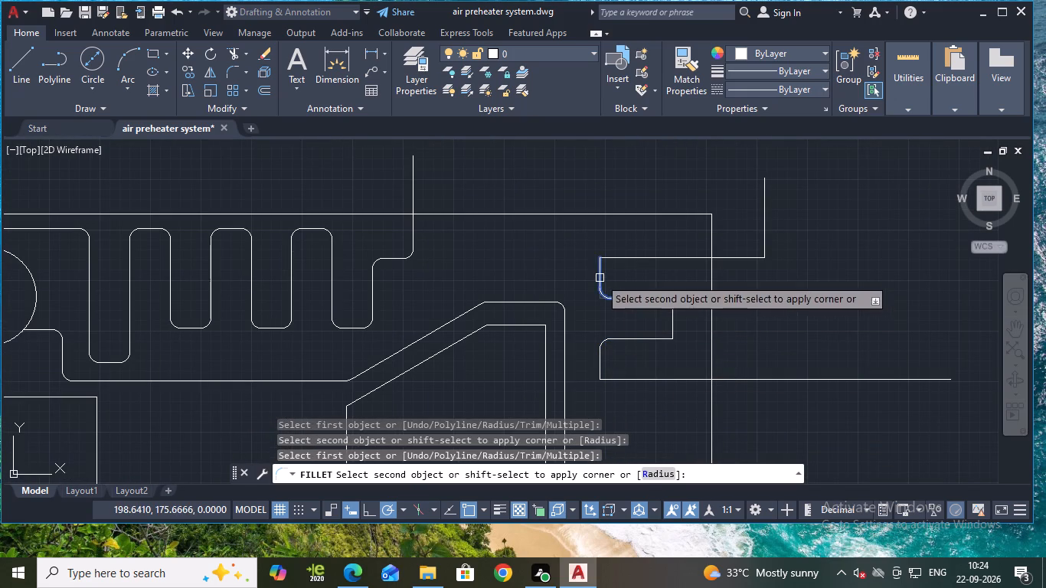
click(600, 278)
click(615, 256)
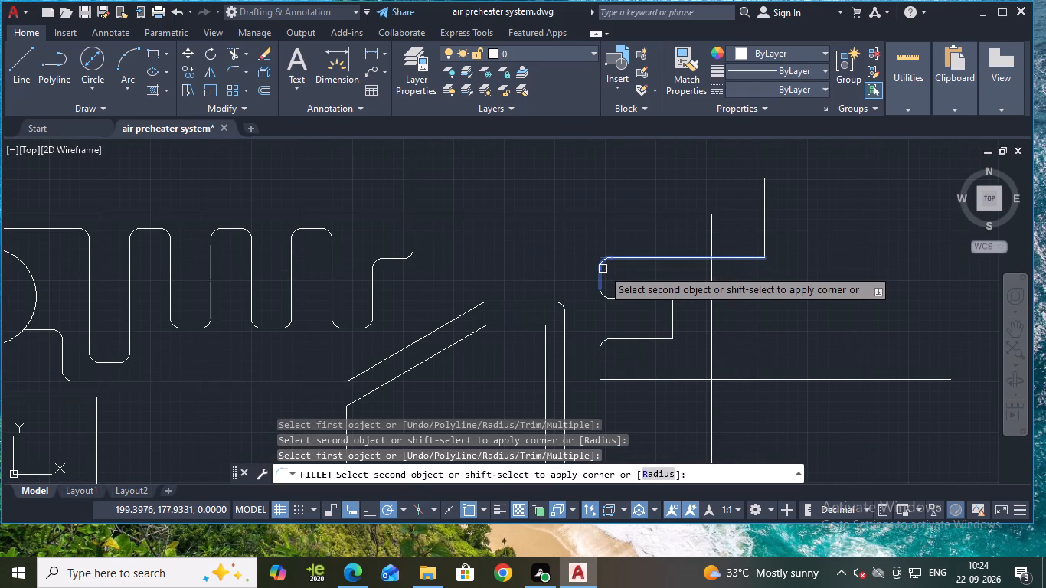
click(603, 269)
Fillet both corners of the second coil's right-hand bend and its lowest left corner, above the long outlet run, at radius 2.5.
click(662, 298)
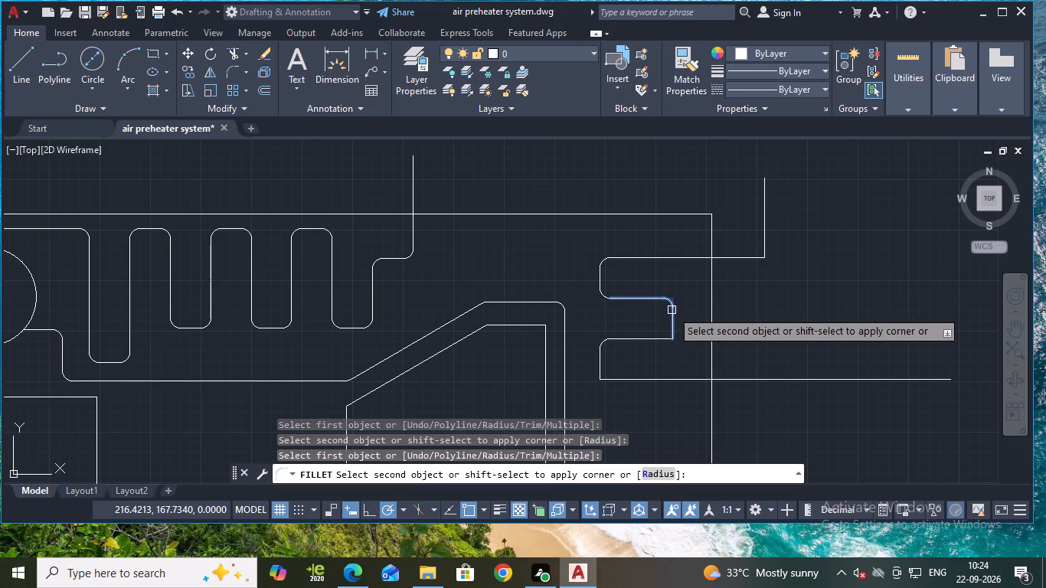
click(672, 310)
click(672, 324)
click(662, 341)
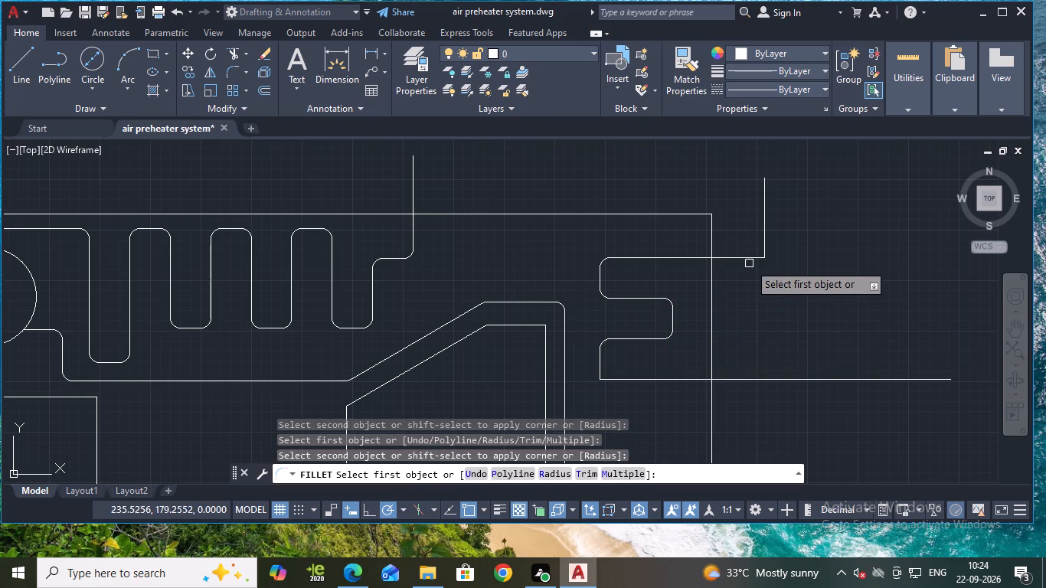
click(751, 260)
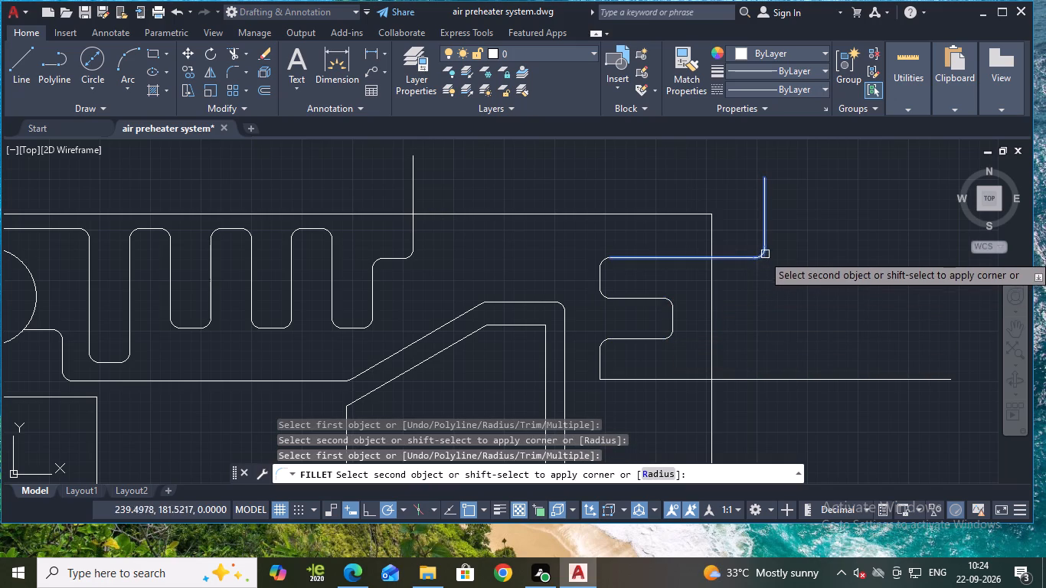
key(Escape)
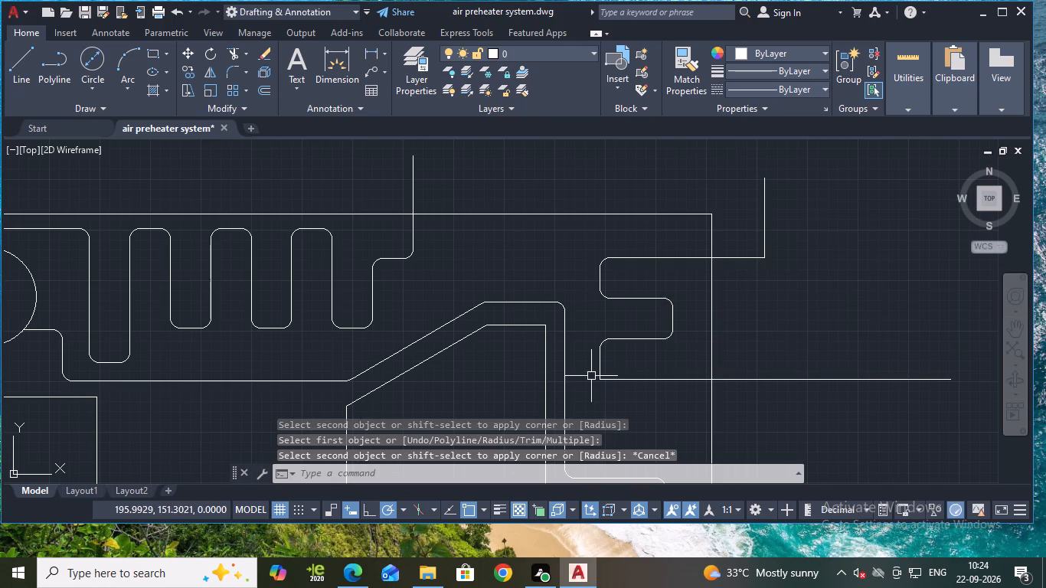
key(space)
click(600, 365)
click(610, 380)
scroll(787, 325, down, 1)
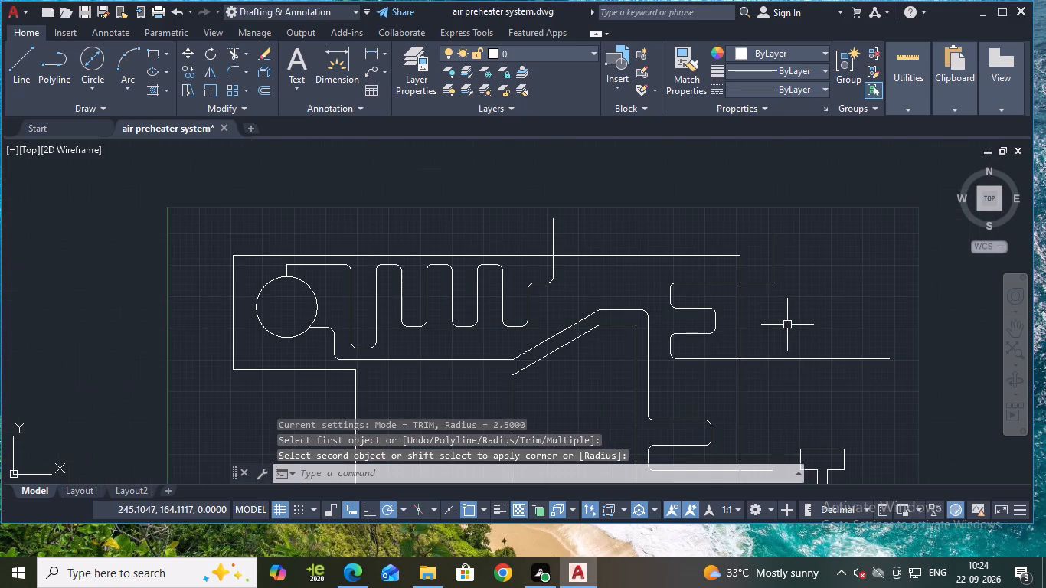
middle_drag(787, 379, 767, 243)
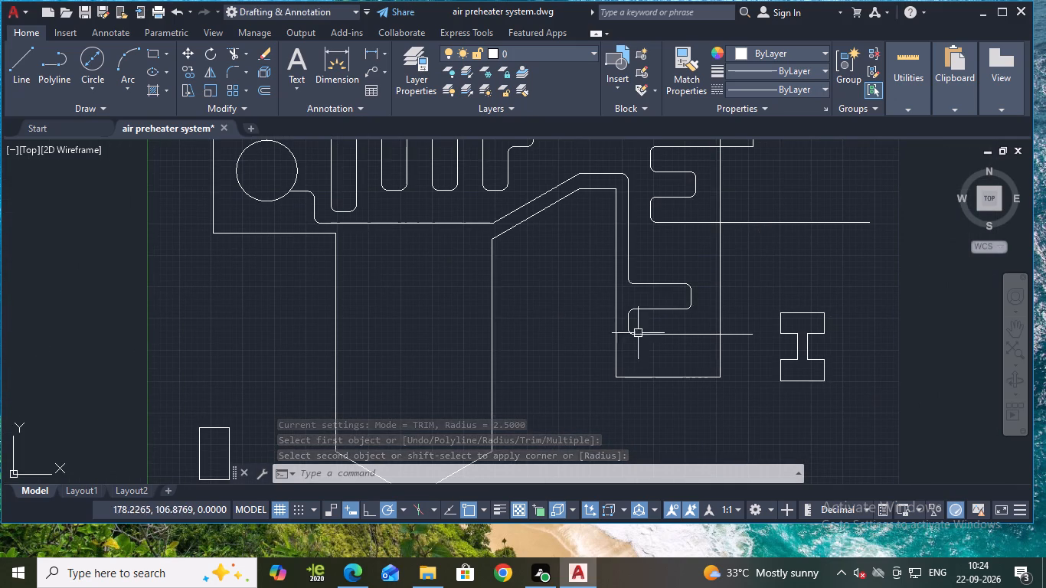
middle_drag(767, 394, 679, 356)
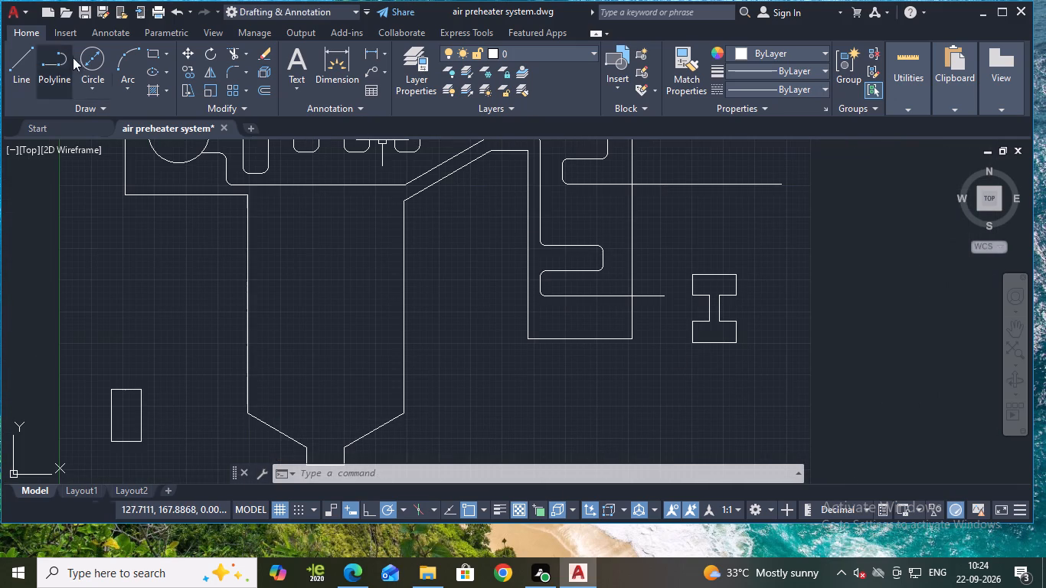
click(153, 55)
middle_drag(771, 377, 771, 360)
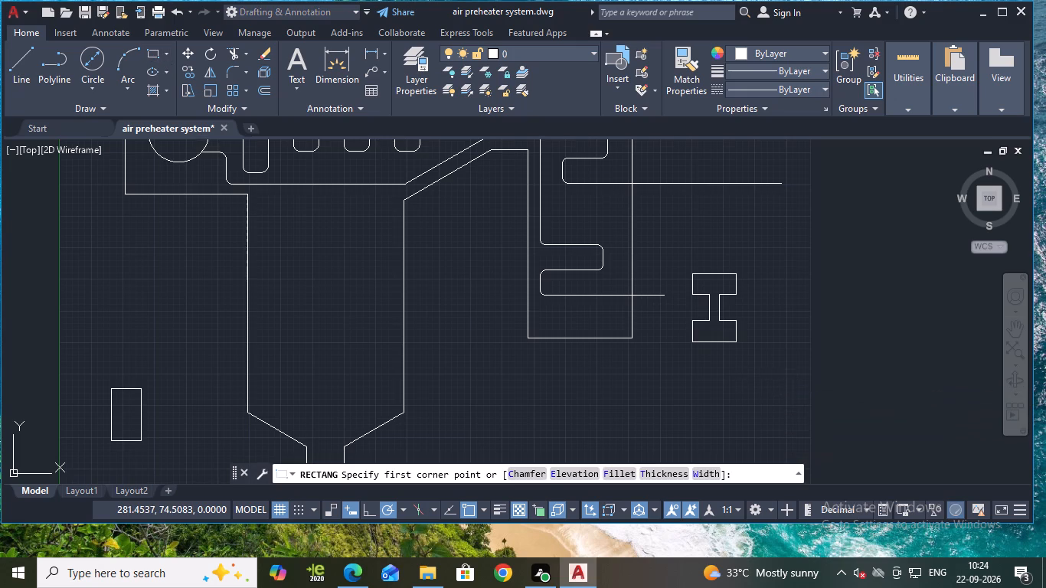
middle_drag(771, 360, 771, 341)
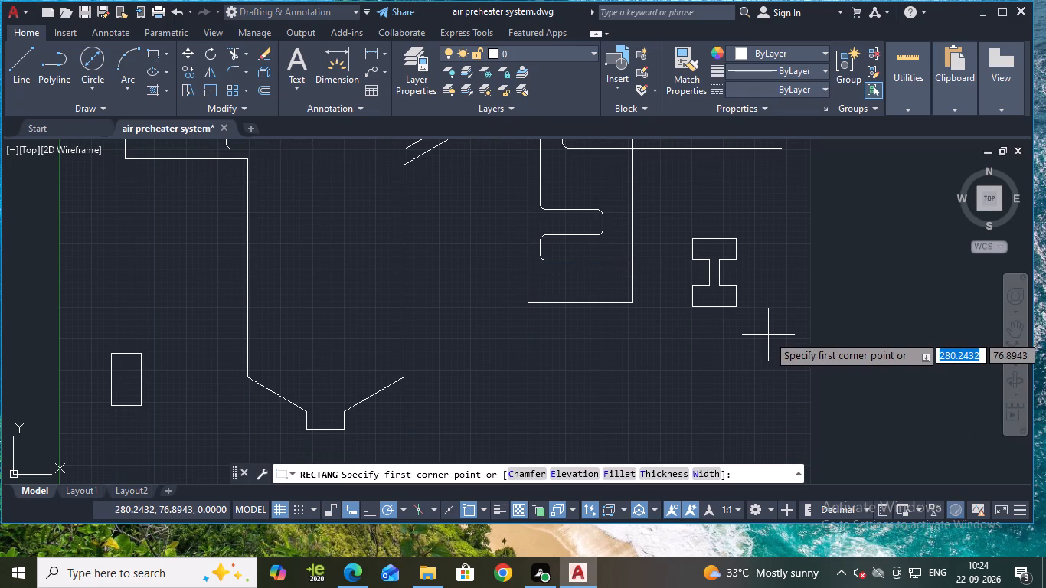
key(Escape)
Move the I-shaped component toward the duct so its left edge meets the outlet end of the return line's serpentine.
click(678, 224)
click(759, 350)
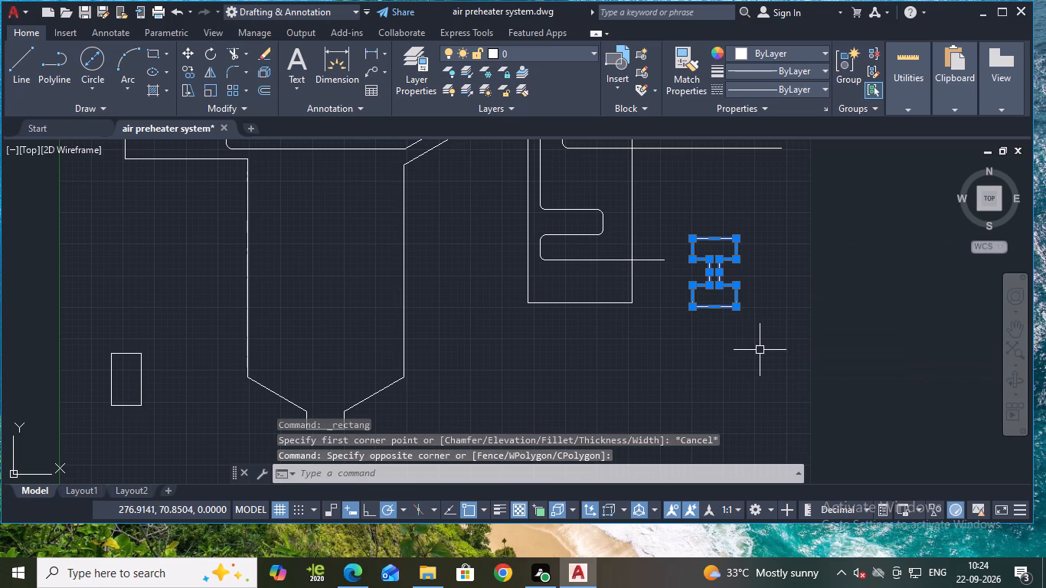
key(m)
key(Return)
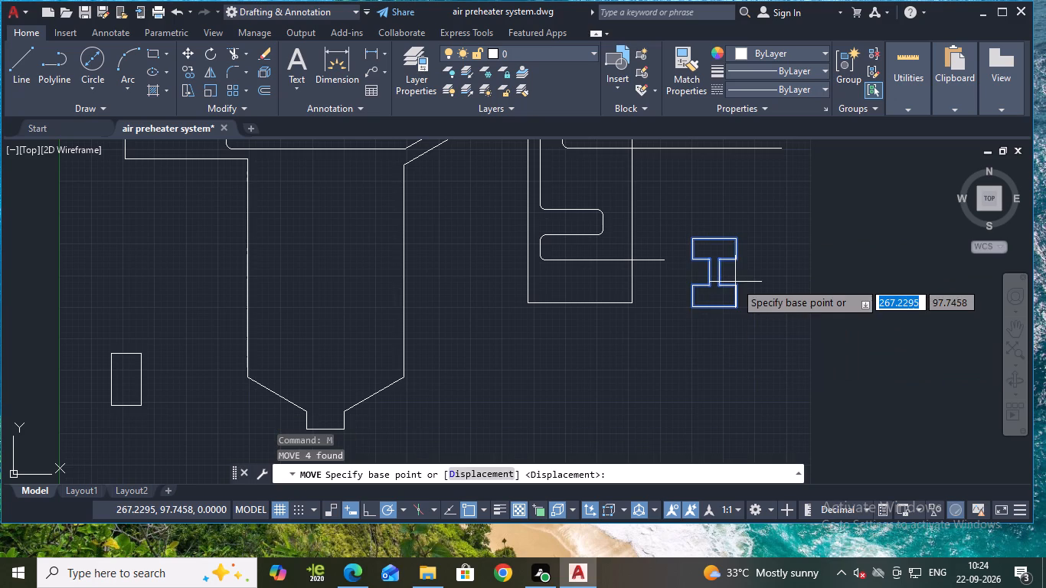
scroll(717, 273, up, 1)
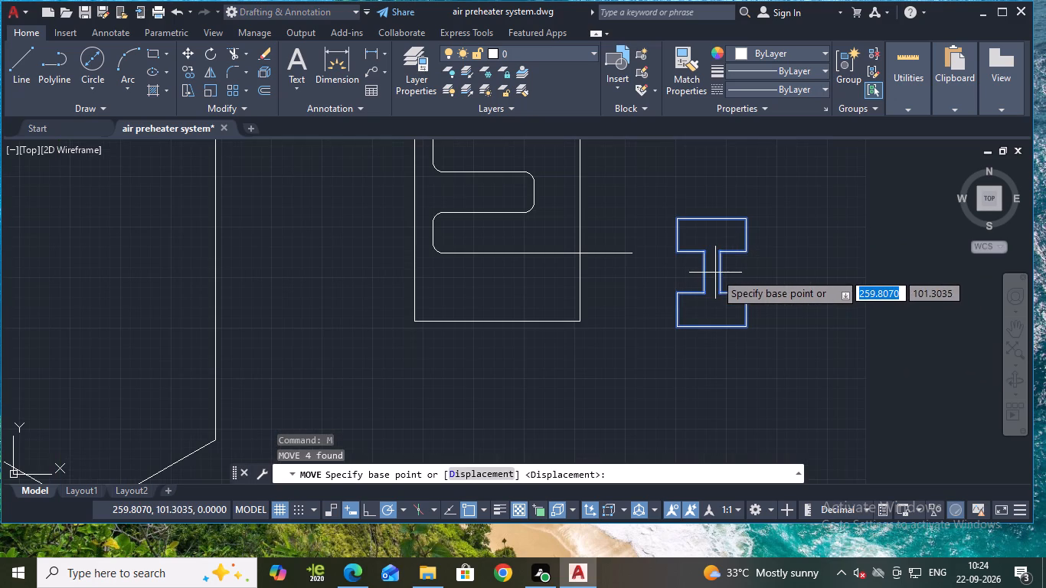
click(718, 275)
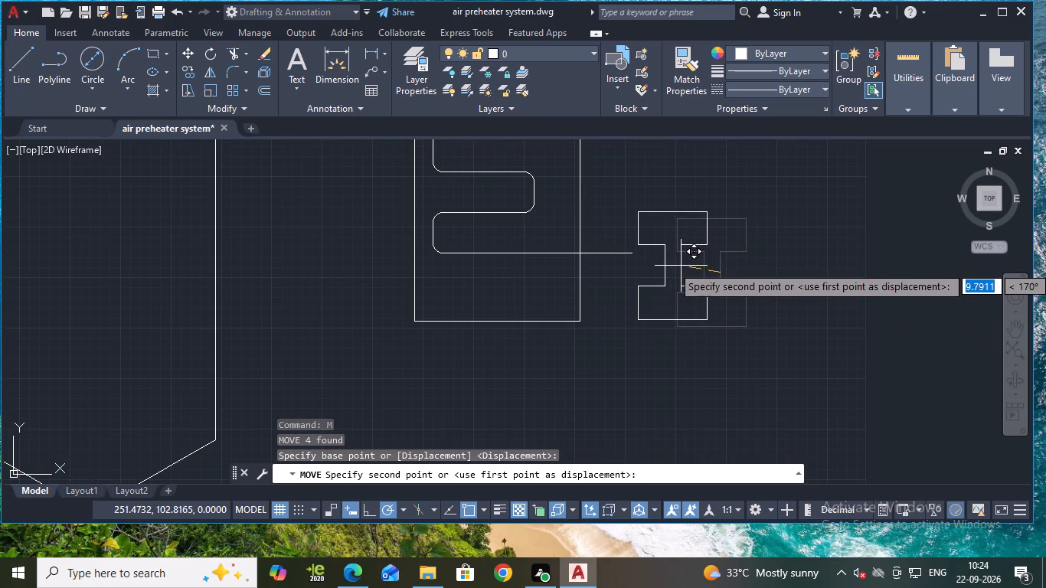
click(675, 259)
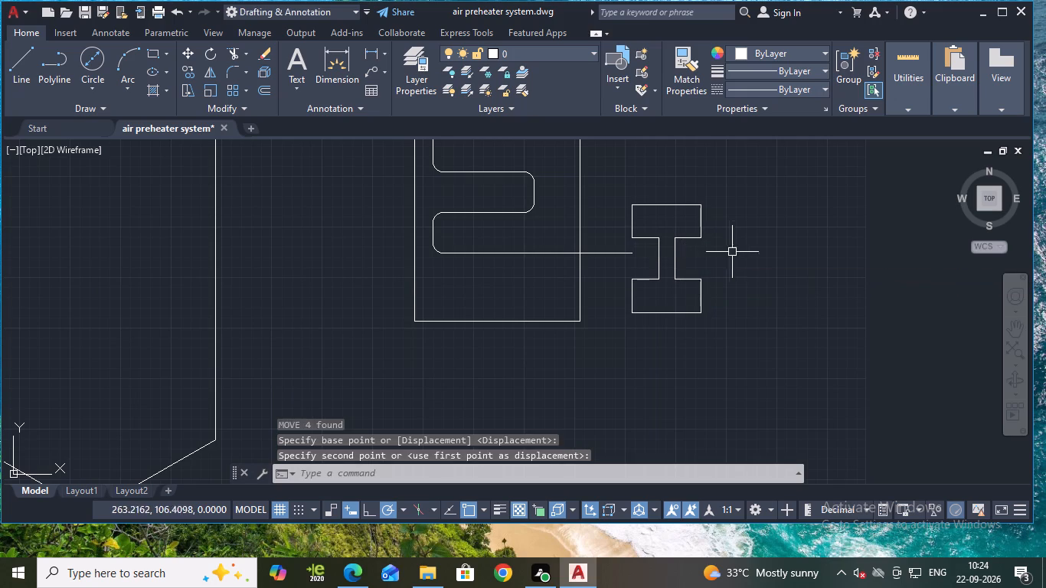
key(Escape)
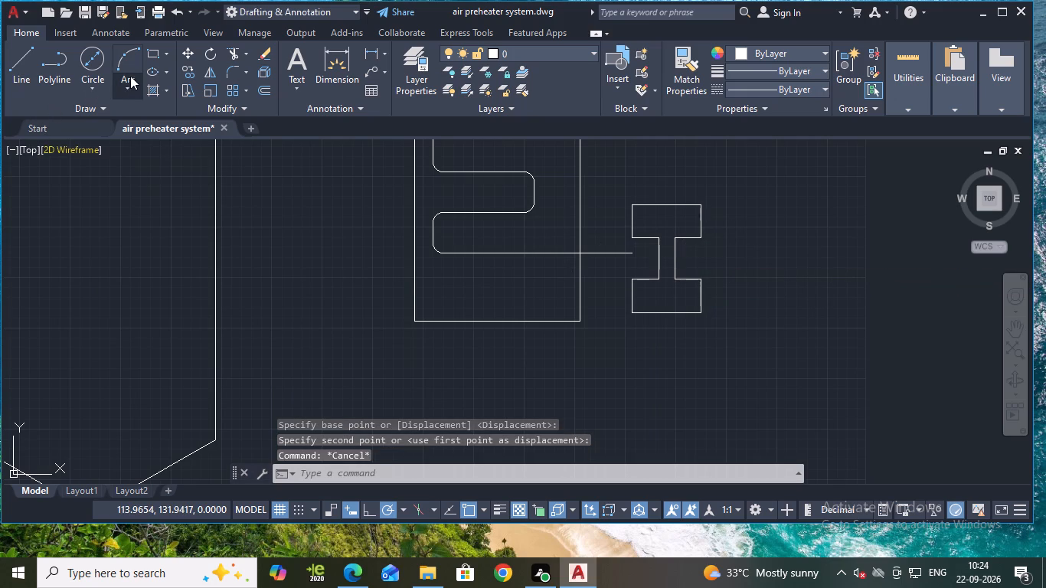
Draw a rectangle about 11.7 by 9.6 outside the duct, below and to the right of the I-shaped component.
click(154, 51)
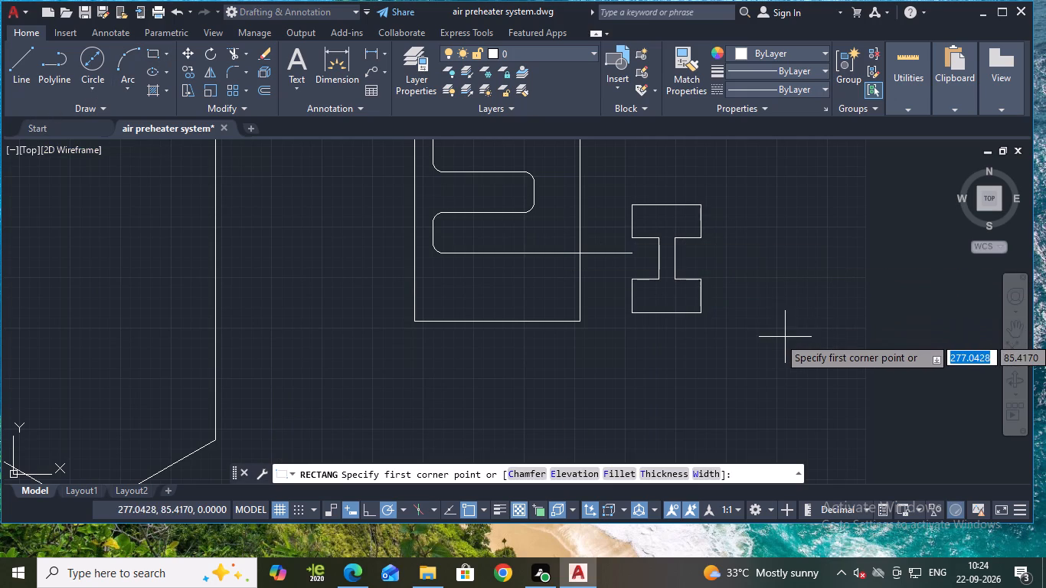
middle_drag(797, 326, 758, 307)
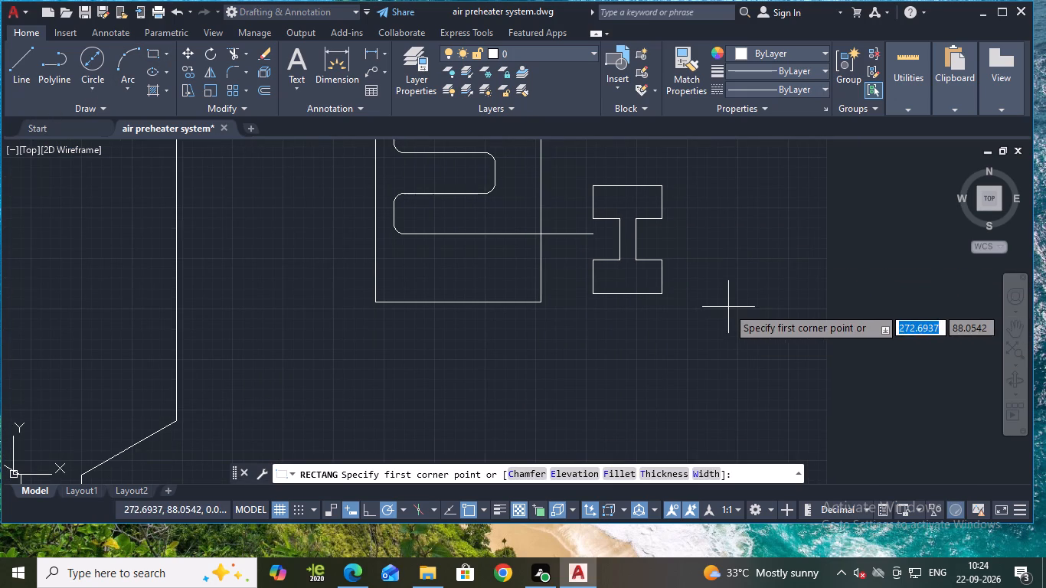
click(725, 305)
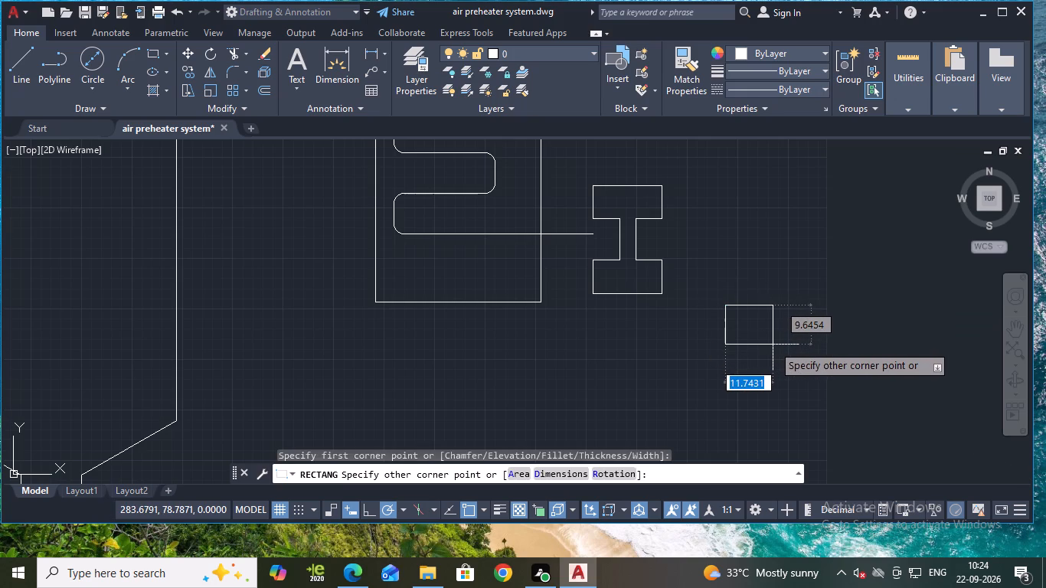
click(773, 345)
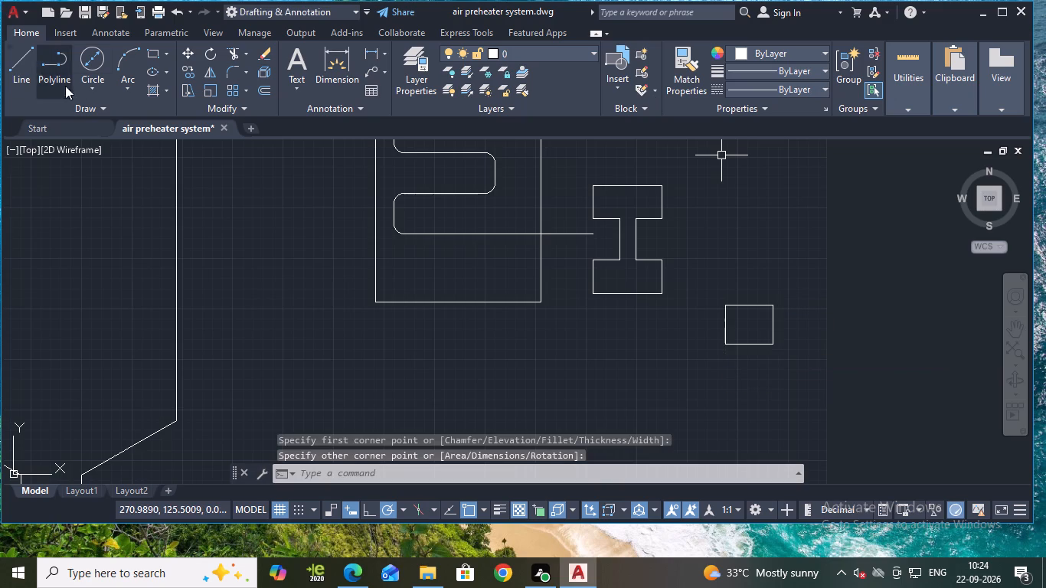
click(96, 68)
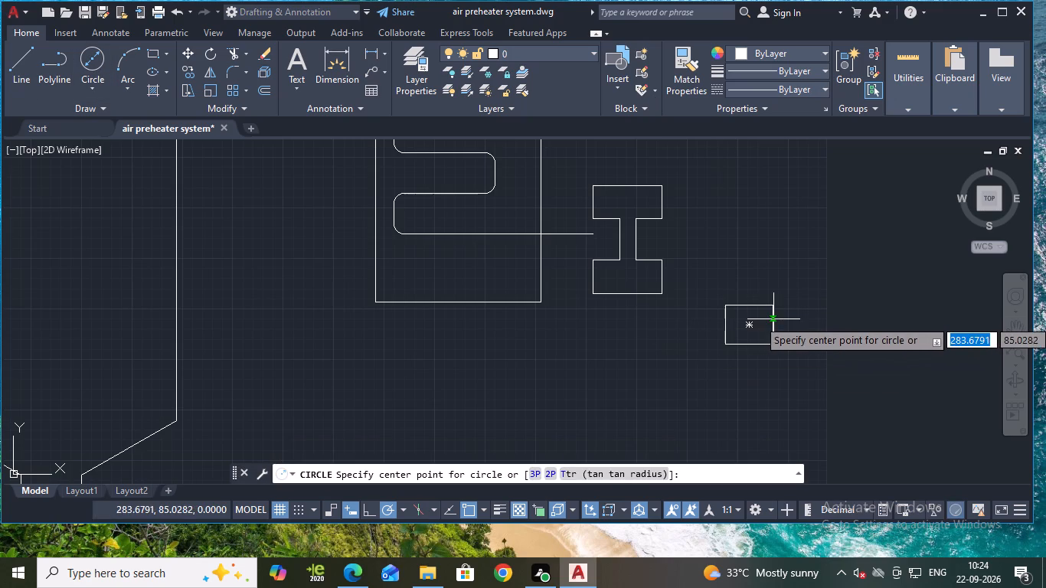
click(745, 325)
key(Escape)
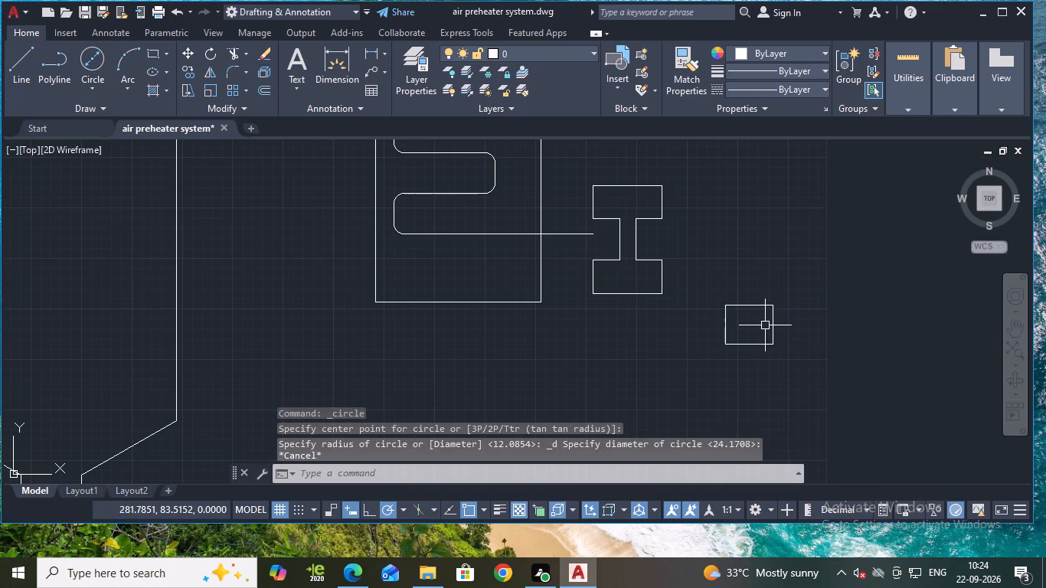
Draw a small circle centred inside the new rectangle beside the I-shaped component, clear of the rectangle's edges.
key(space)
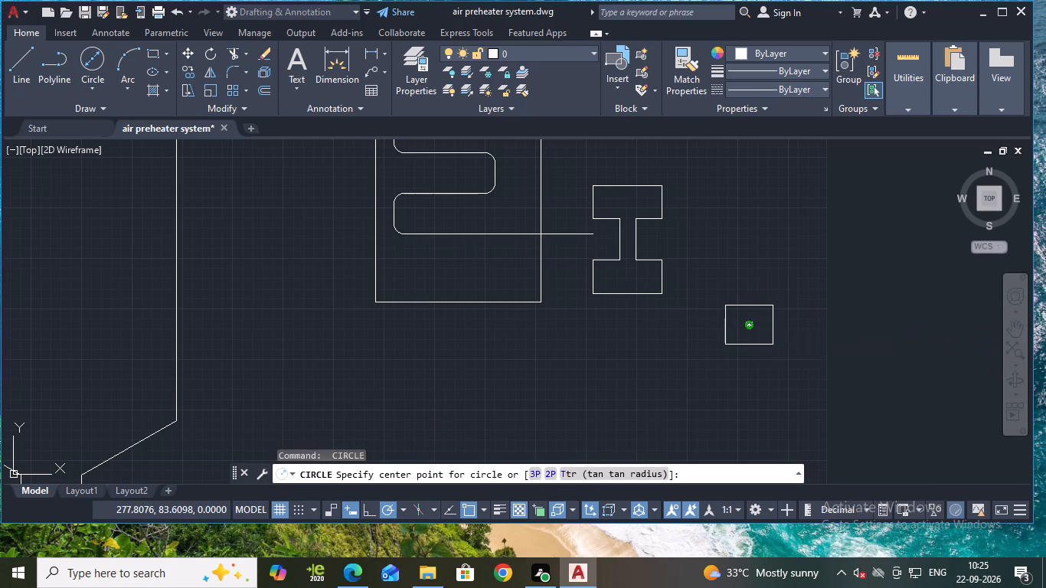
click(750, 326)
click(758, 334)
key(Escape)
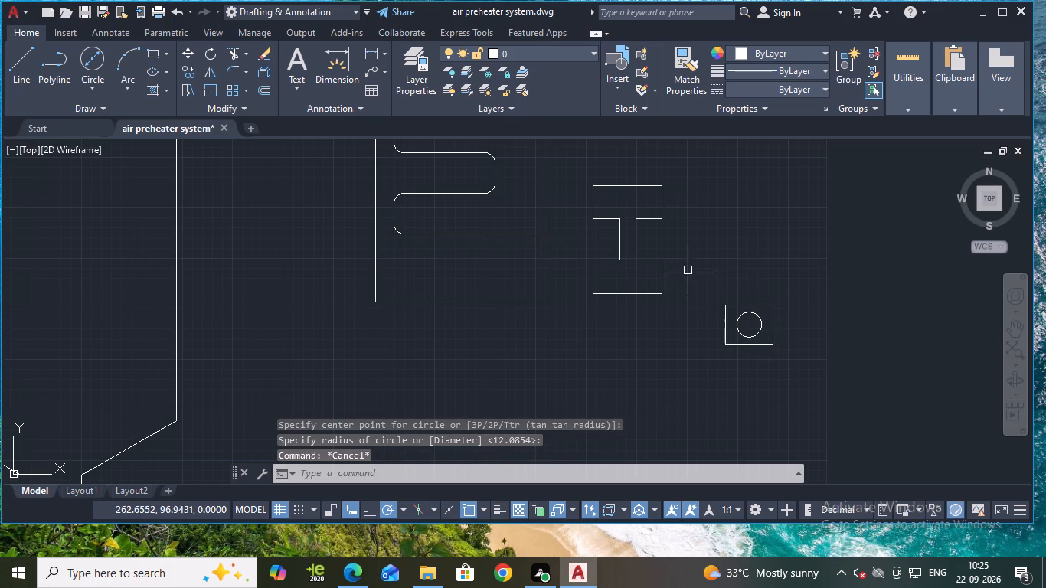
Save the air preheater system drawing.
scroll(688, 270, down, 3)
middle_drag(685, 260, 685, 286)
scroll(674, 277, up, 2)
scroll(682, 276, down, 1)
middle_drag(691, 263, 688, 273)
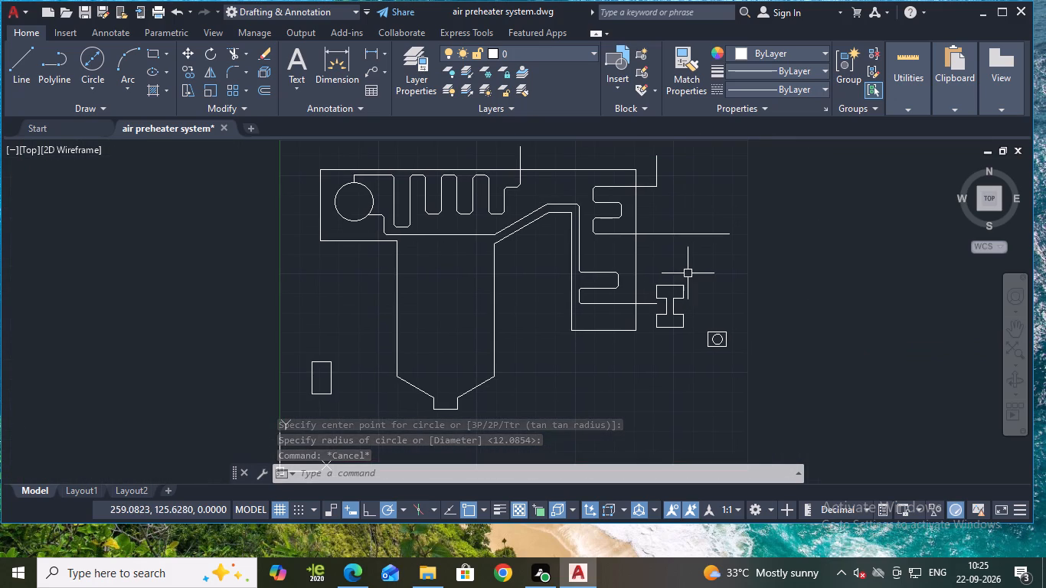
key(ctrl+s)
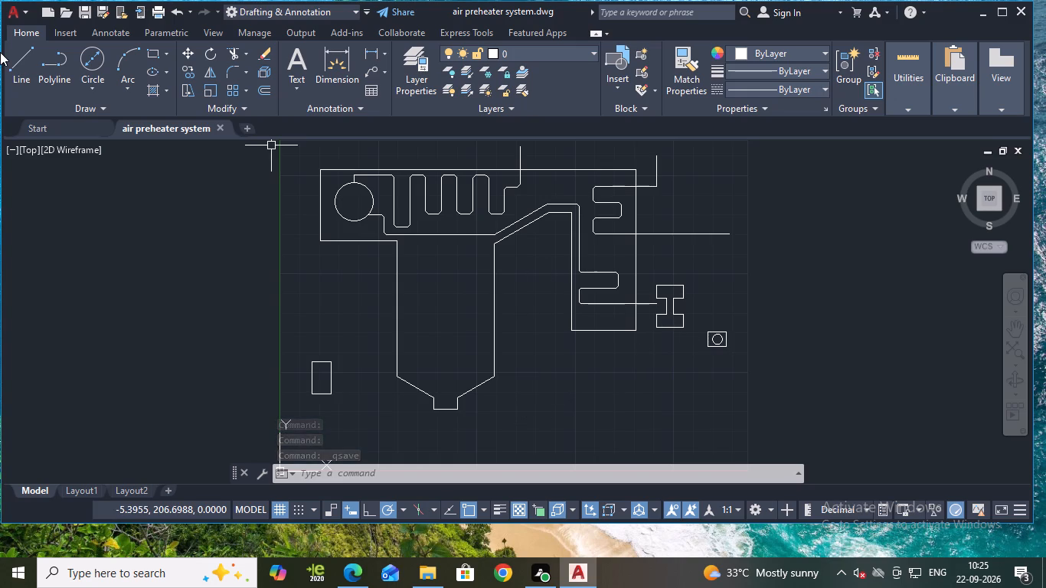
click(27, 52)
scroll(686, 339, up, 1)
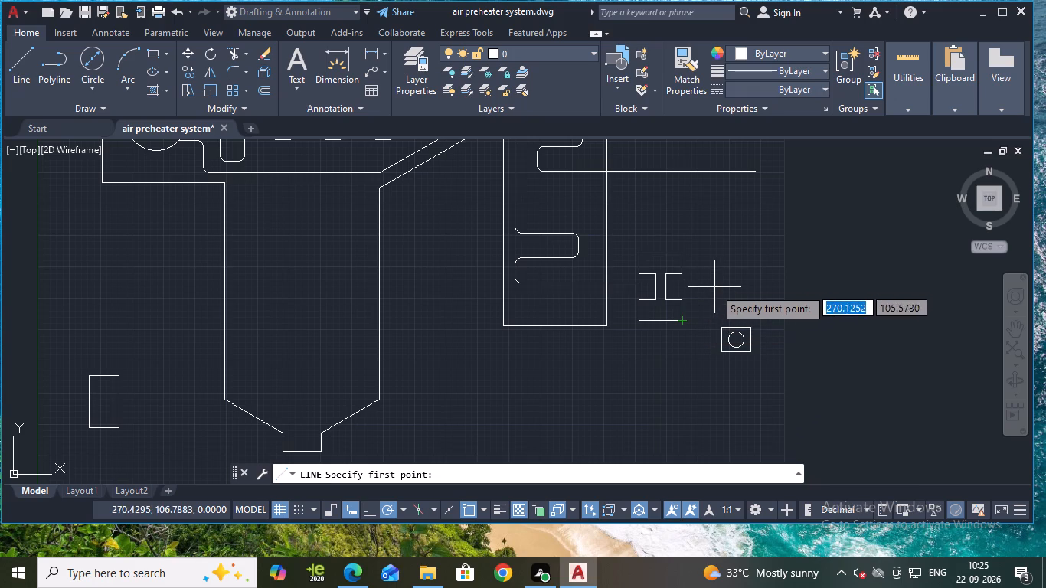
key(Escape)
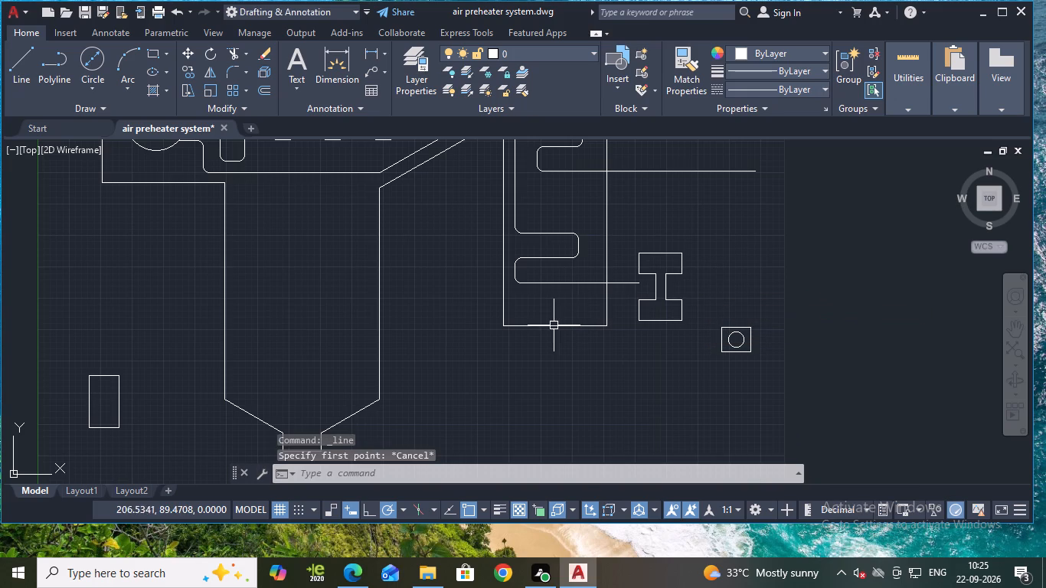
From the upper end of the vertical outlet line outside the duct, draw lines 2.5 right and 5 back left, and a side slanting up rightward.
middle_drag(714, 240, 714, 242)
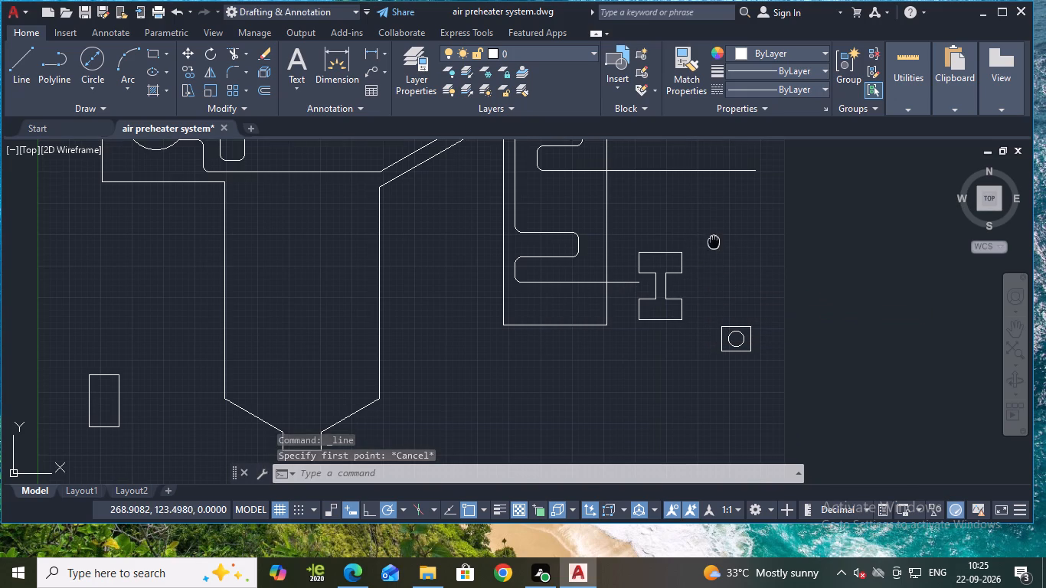
middle_drag(714, 242, 697, 384)
scroll(639, 207, up, 1)
middle_drag(642, 205, 627, 294)
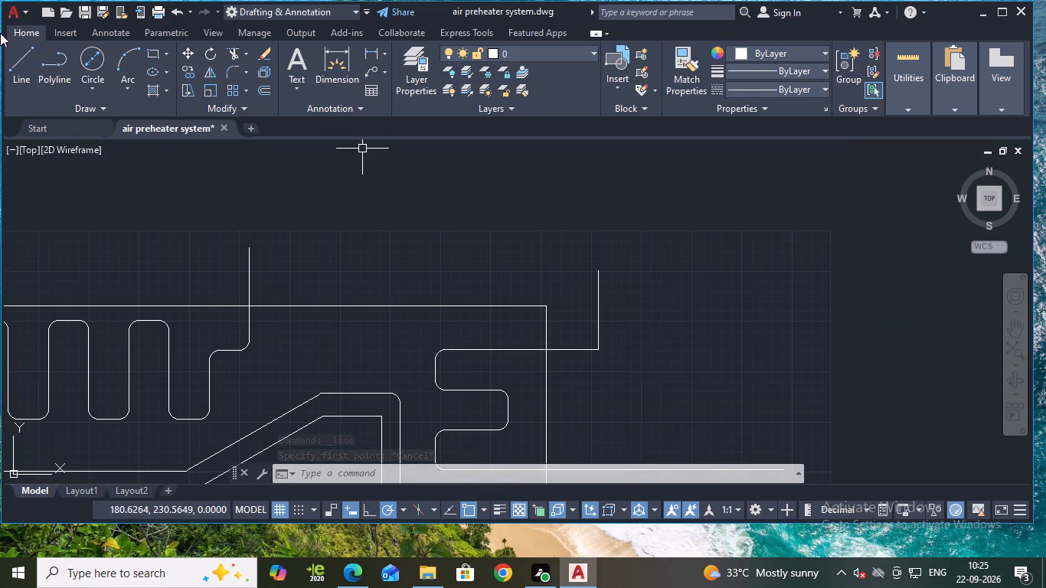
click(24, 50)
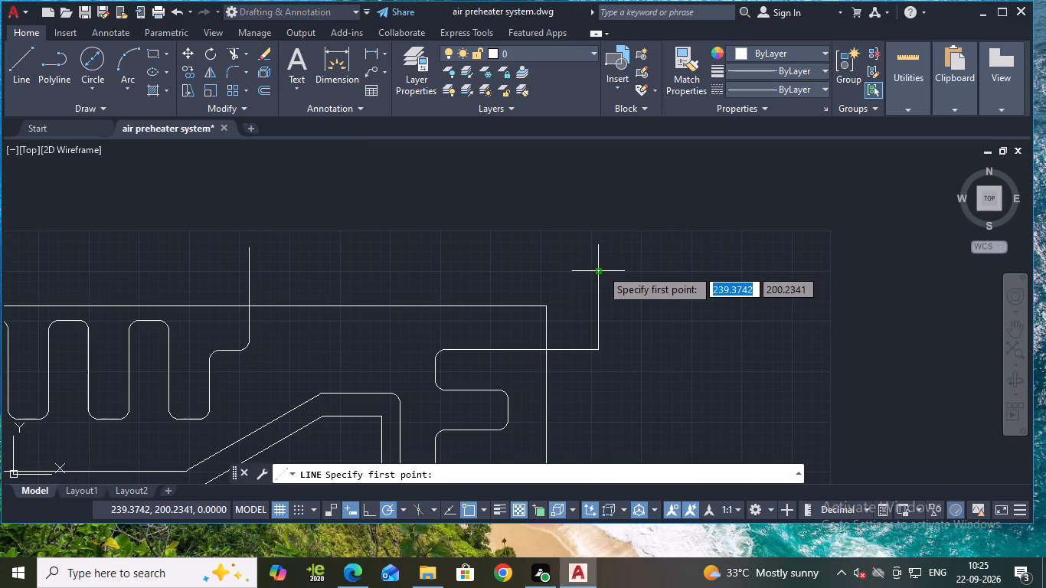
scroll(607, 269, up, 3)
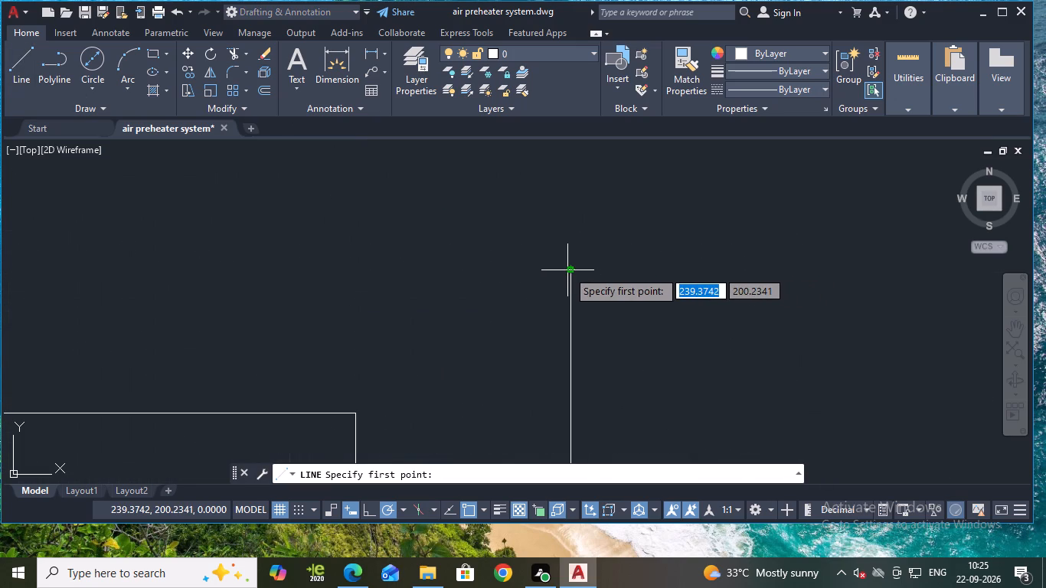
click(569, 269)
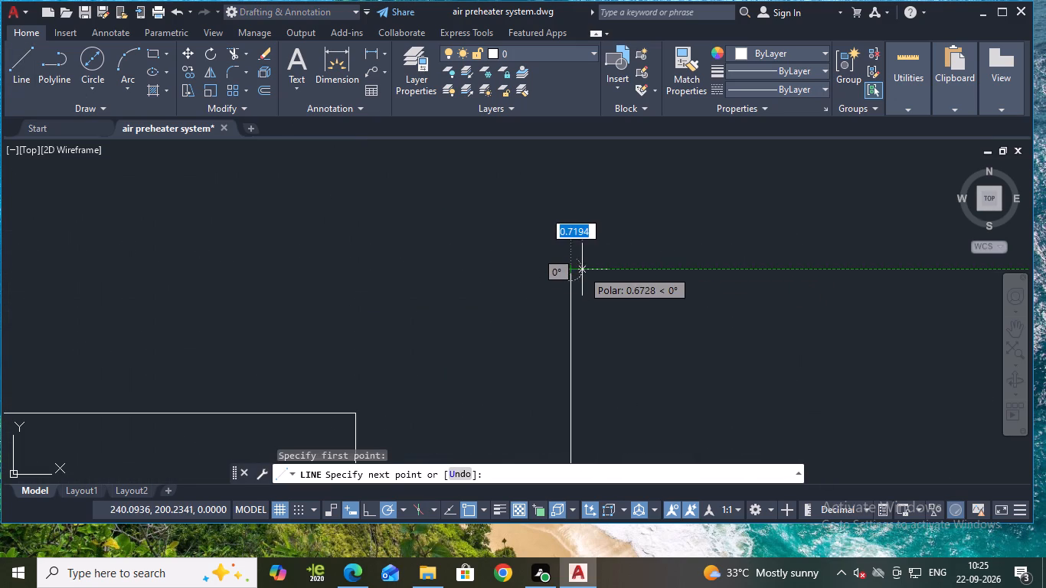
scroll(586, 273, down, 4)
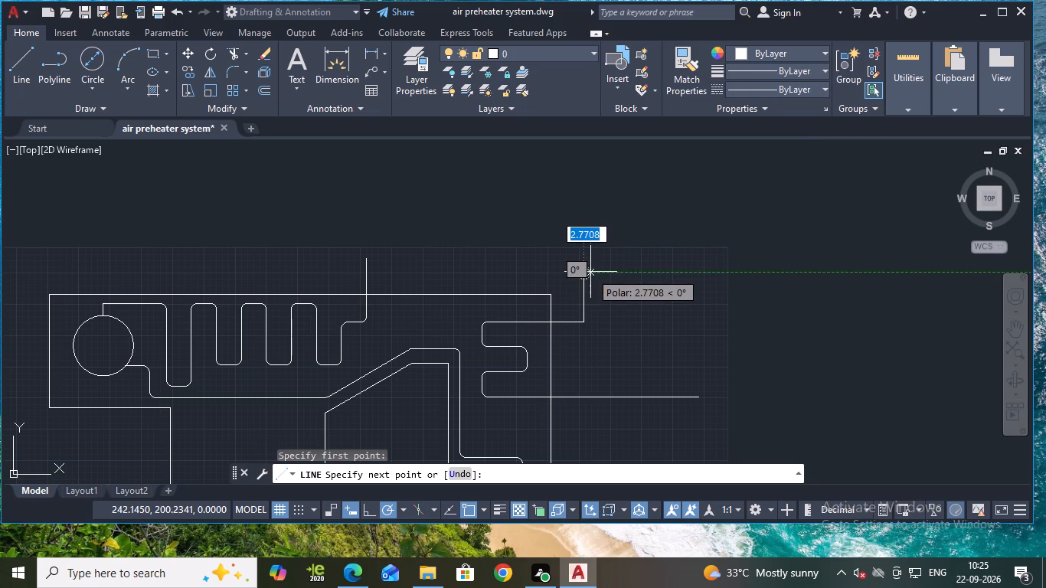
text(2.5)
key(Return)
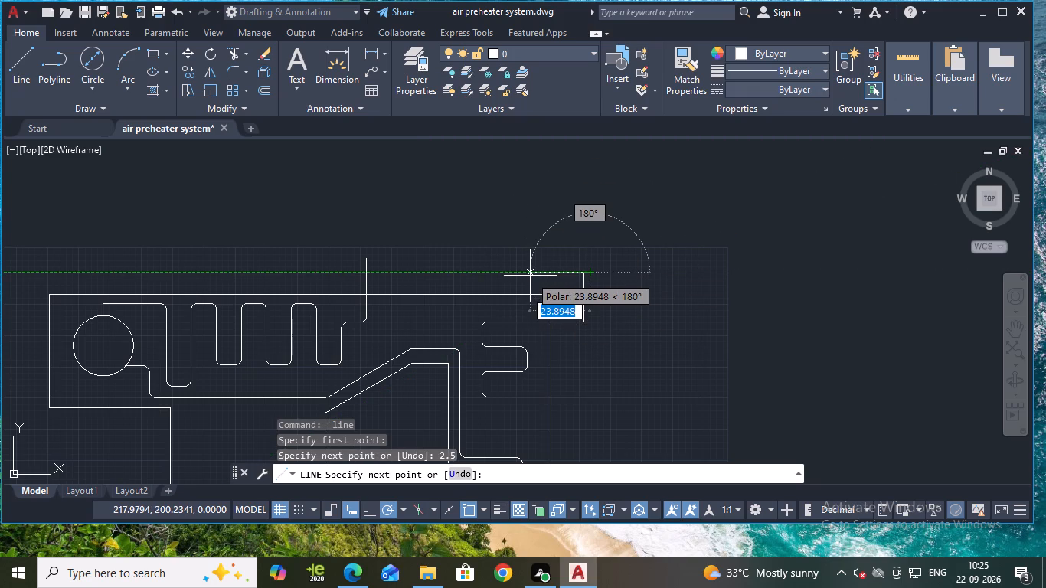
key(5)
key(Return)
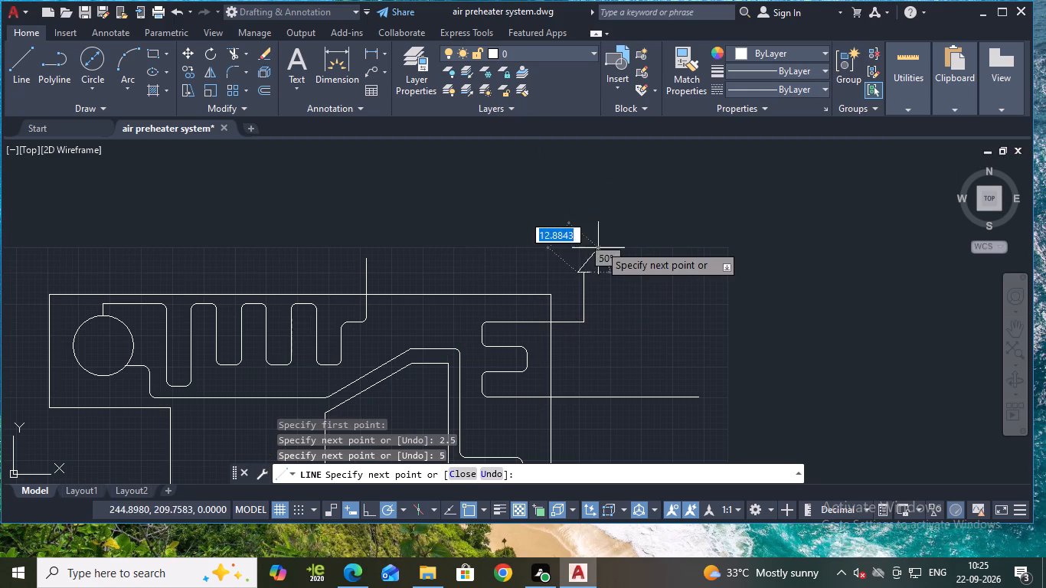
click(598, 237)
key(Escape)
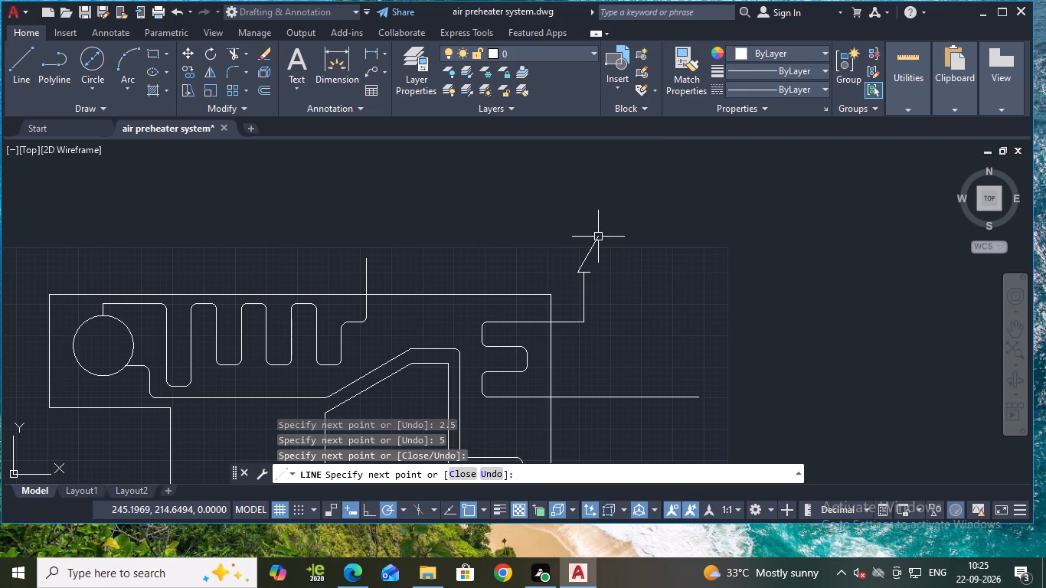
Draw the opposite slanted side from the base's right end up leftward, crossing the first side above the outlet line.
key(space)
click(589, 270)
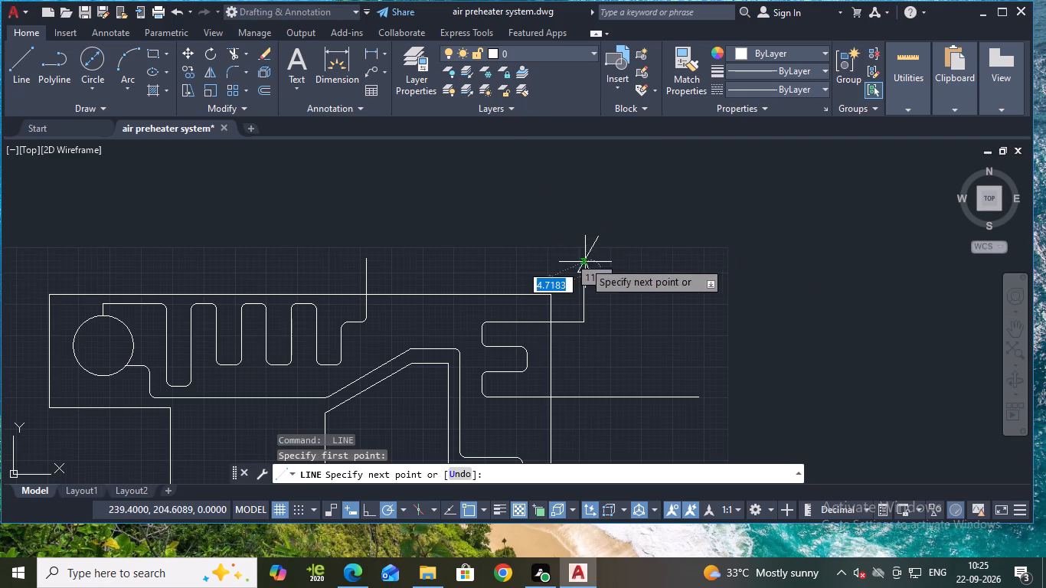
click(579, 250)
key(Escape)
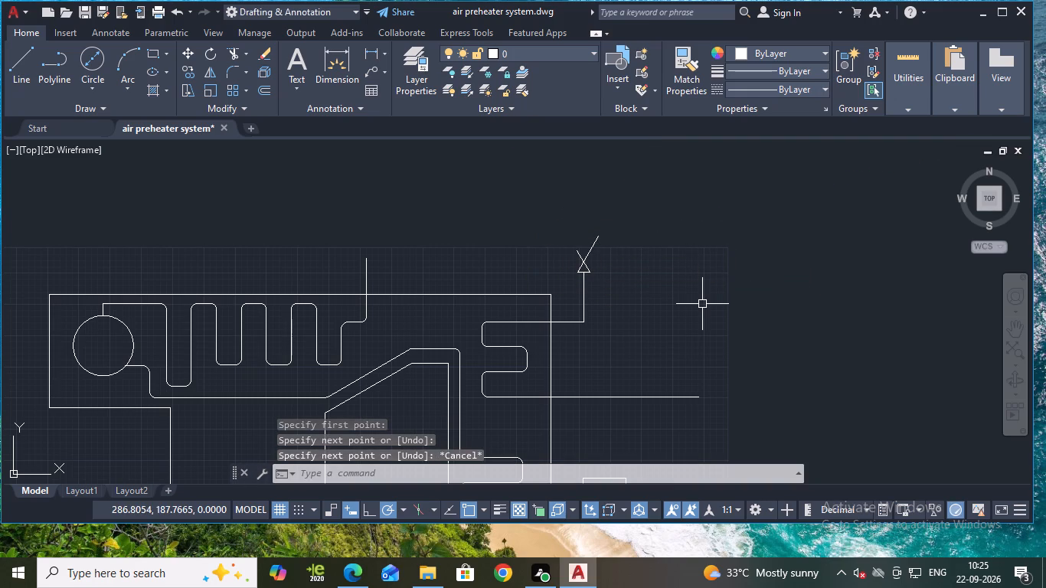
Trim both slanted lines above their crossing point to leave a closed triangular arrowhead on the outlet line.
text(tr)
key(Return)
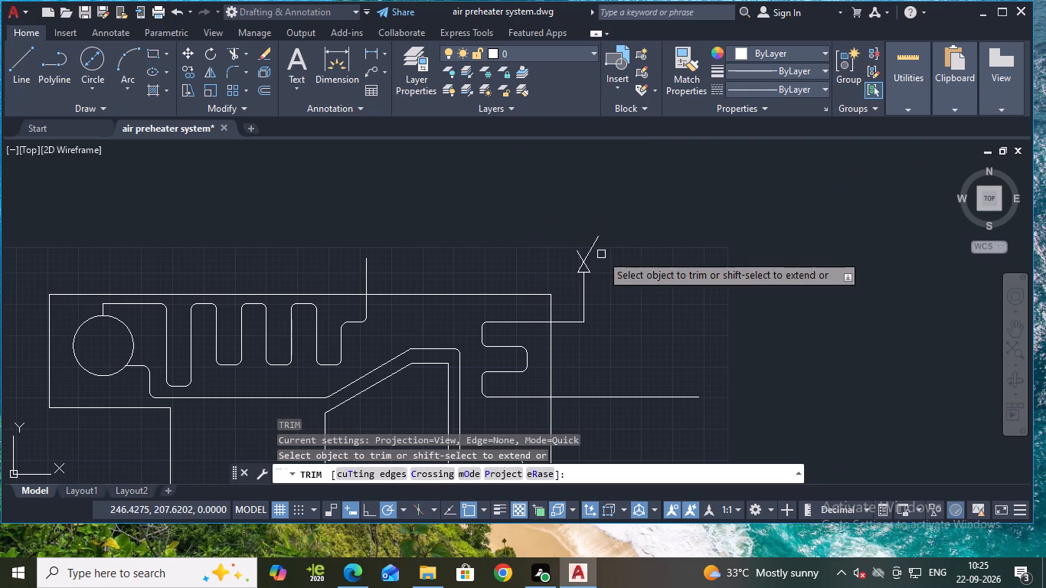
scroll(597, 256, up, 2)
click(574, 261)
click(563, 260)
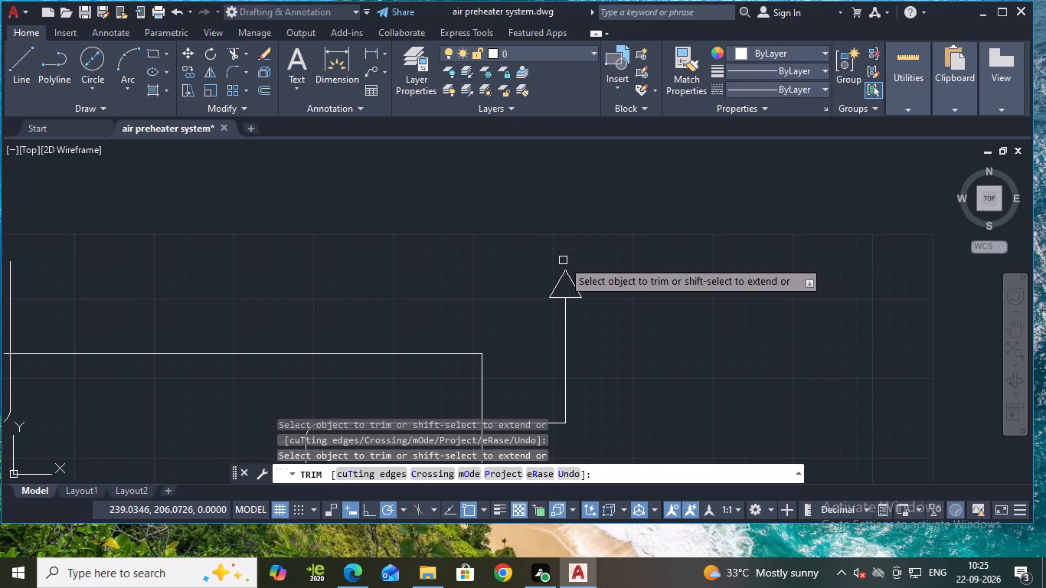
key(Escape)
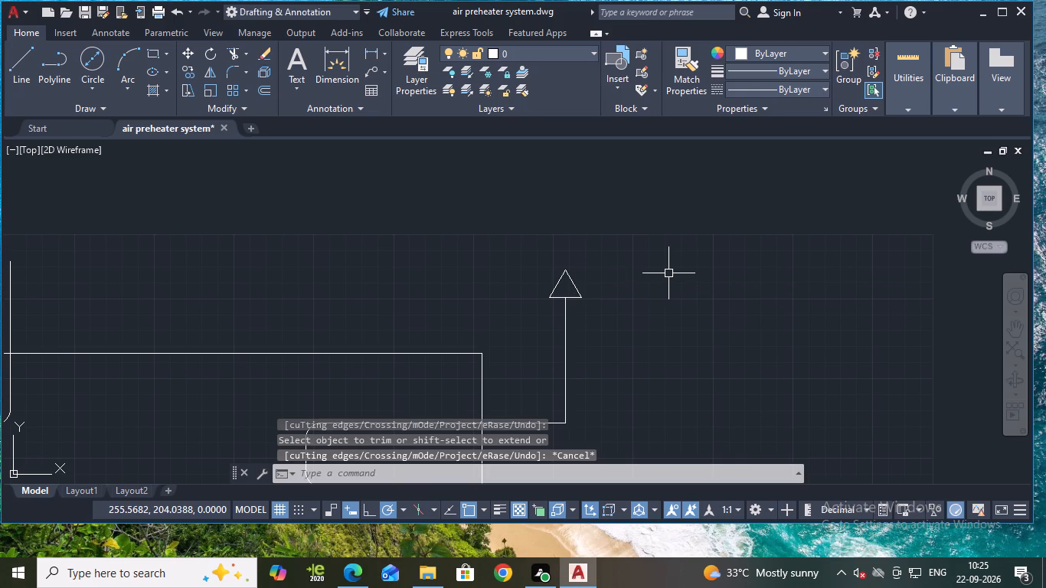
Join the arrowhead's three sides into a single polyline.
scroll(590, 289, up, 1)
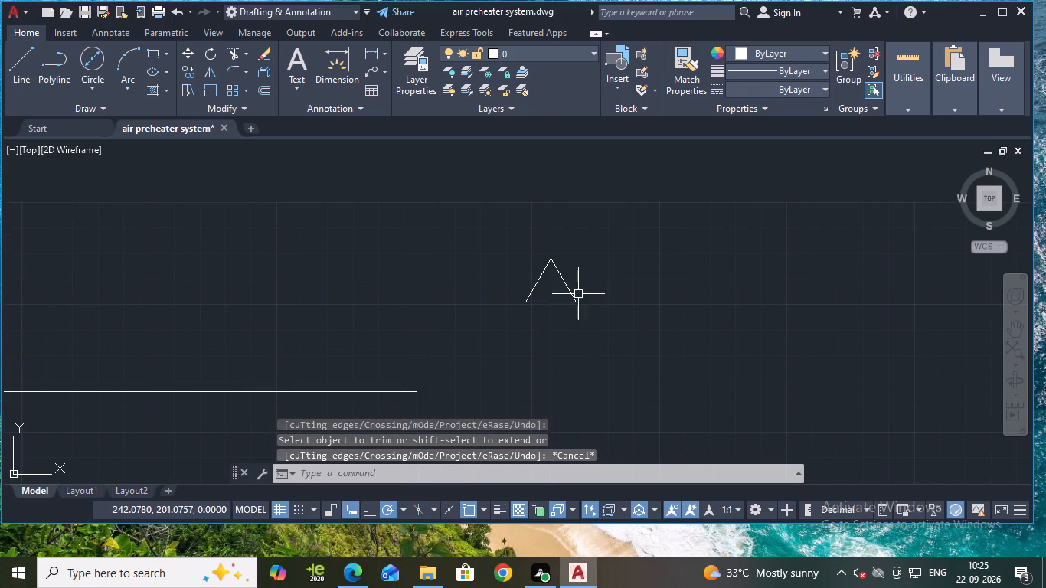
click(573, 296)
click(542, 302)
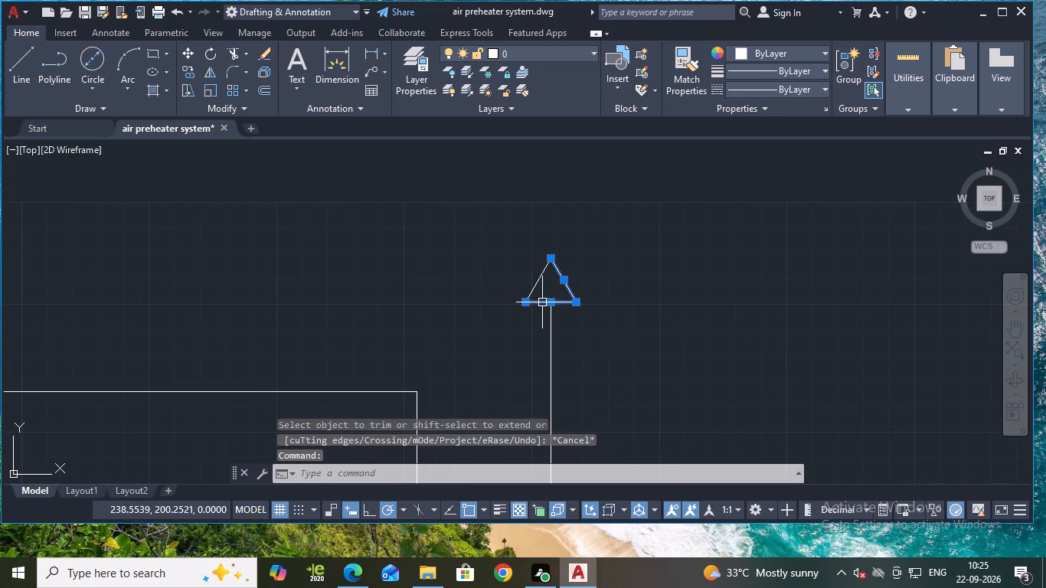
scroll(587, 307, up, 2)
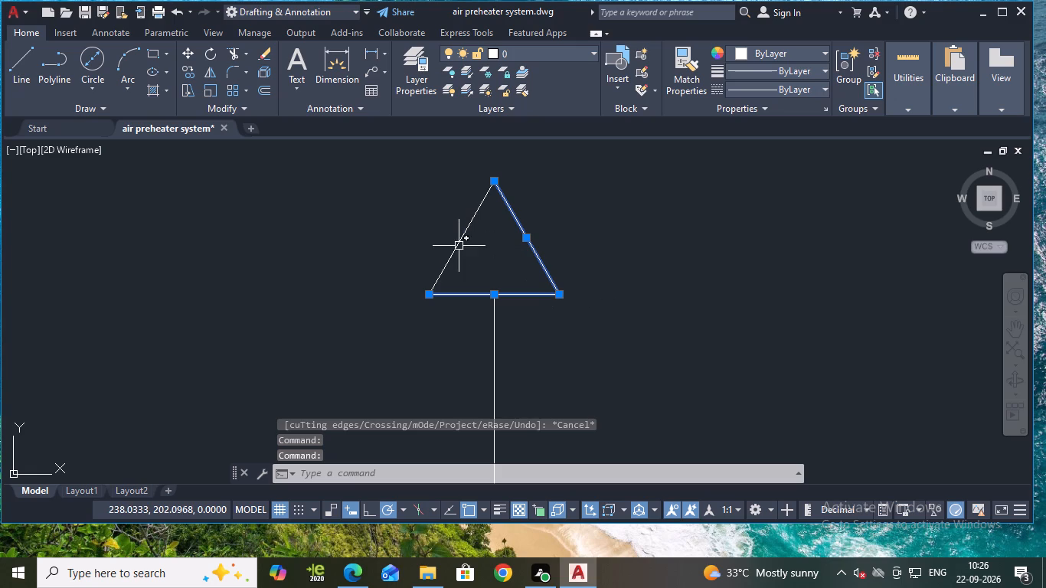
click(459, 246)
key(j)
key(Return)
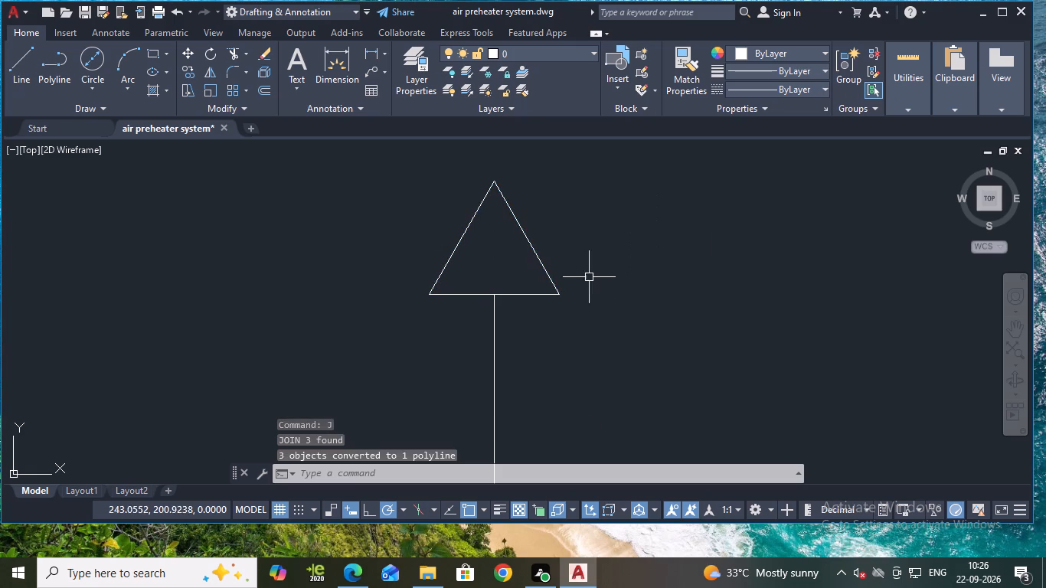
Copy the triangular arrowhead from its centre to empty space about 18 units right and 4.5 units below the original.
text(co)
key(Return)
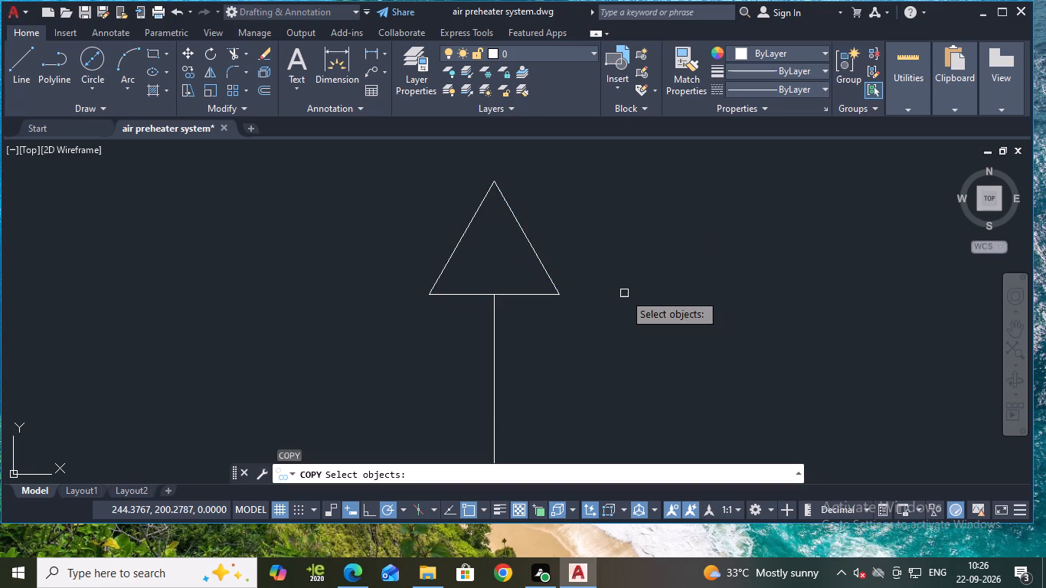
key(Return)
text(co)
key(Return)
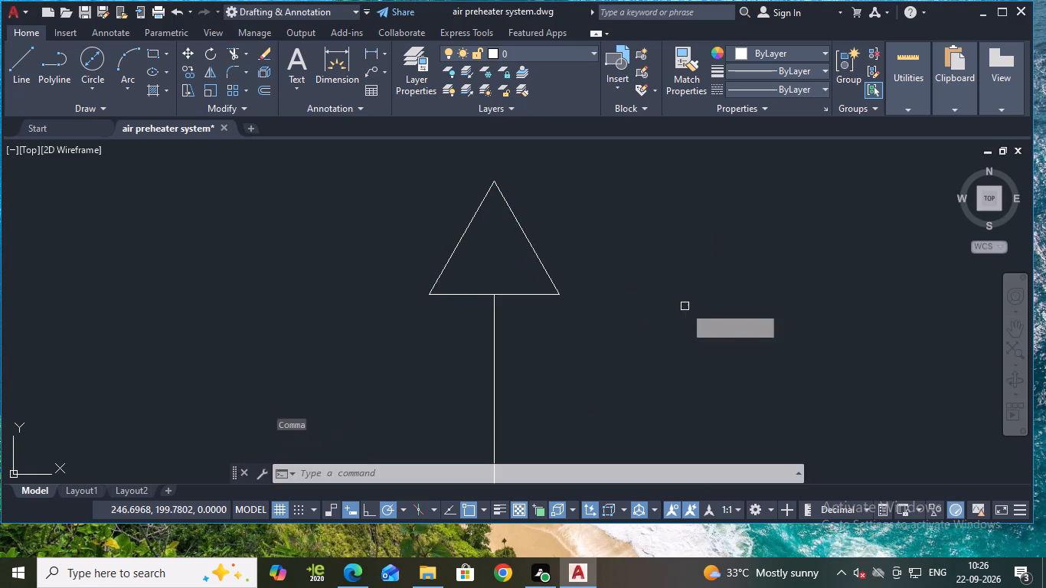
click(537, 250)
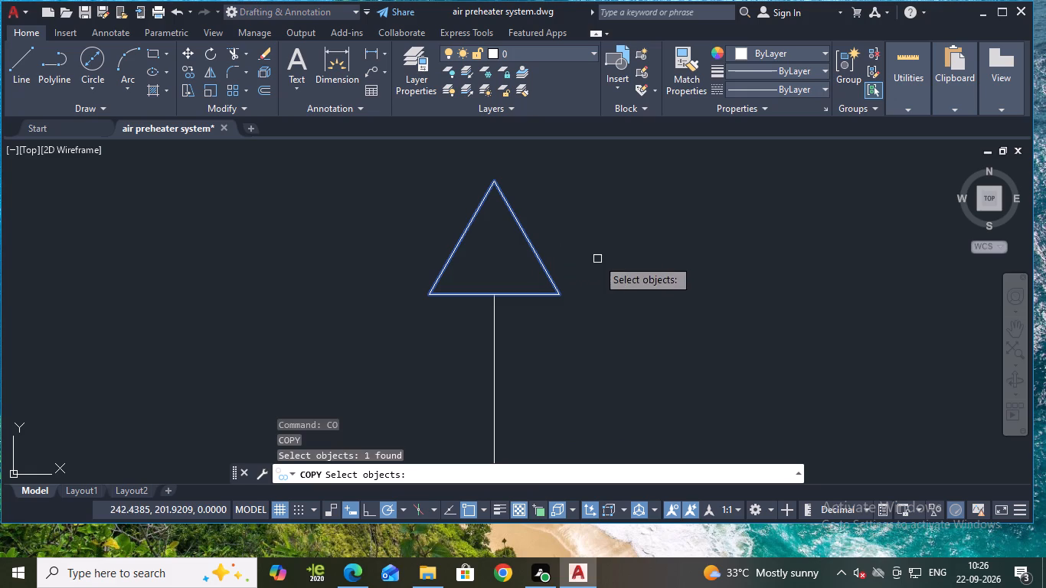
key(Return)
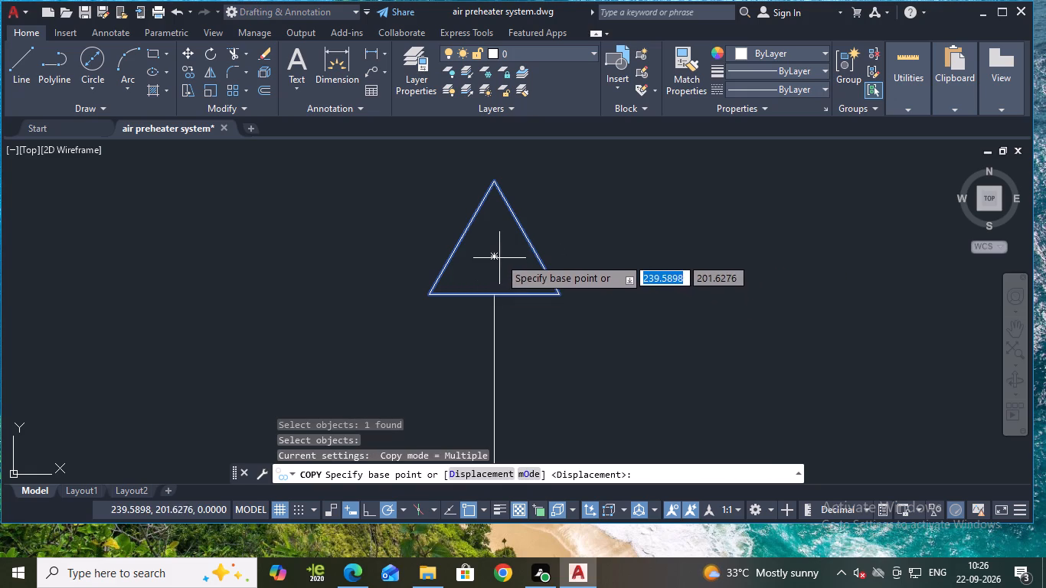
click(495, 256)
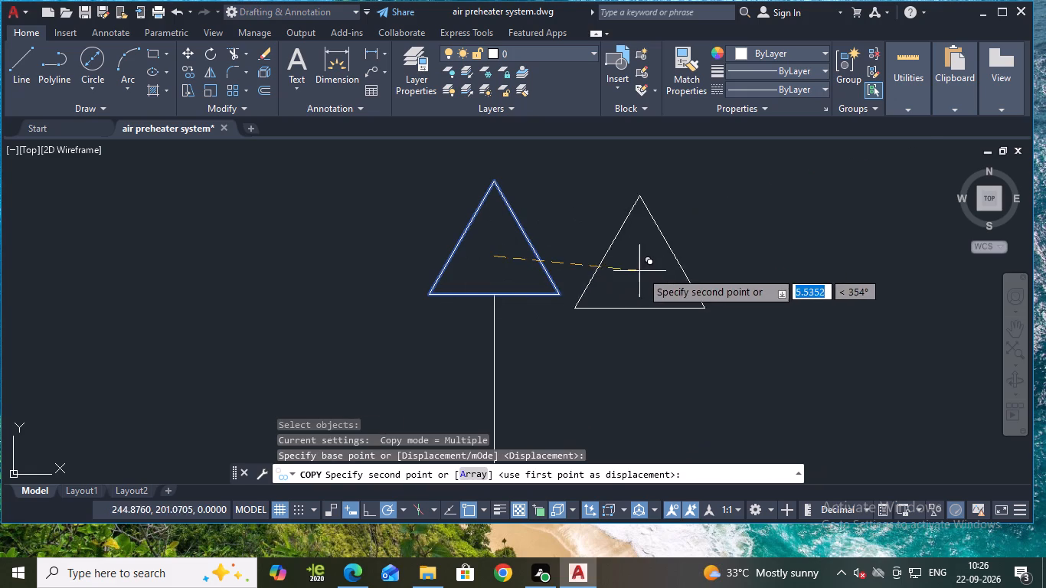
scroll(647, 286, down, 2)
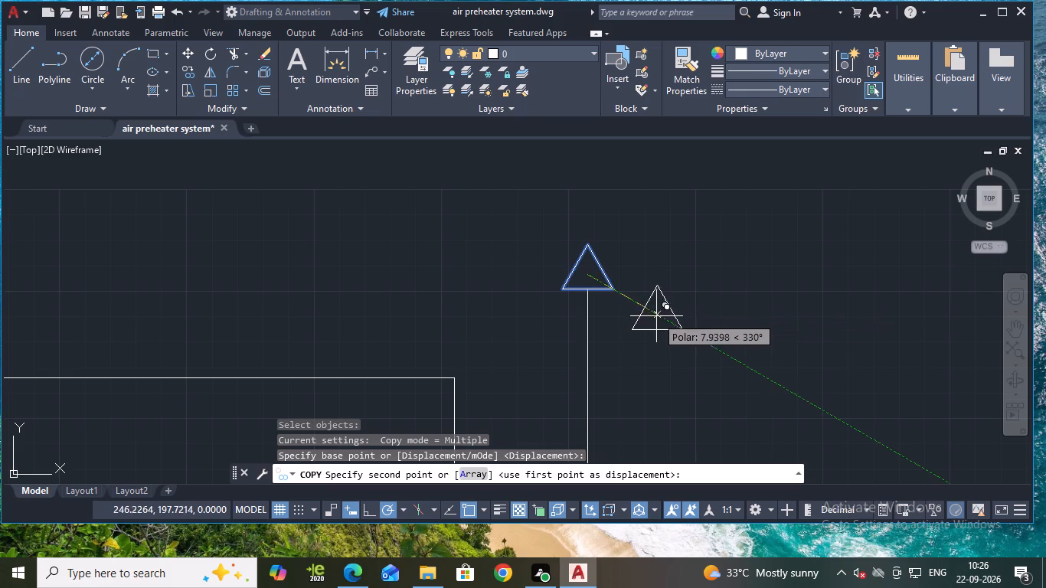
scroll(682, 312, down, 2)
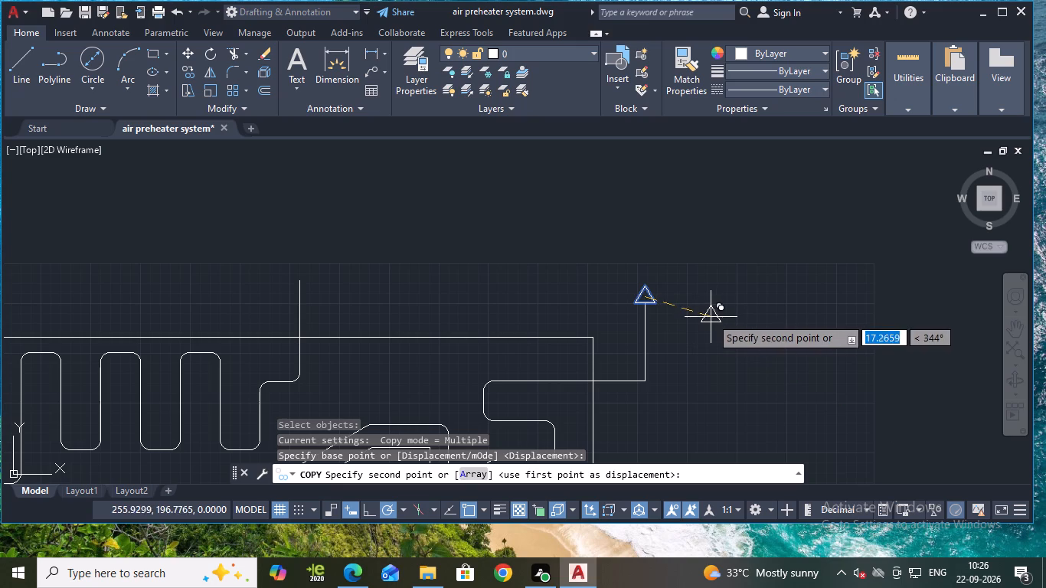
click(717, 315)
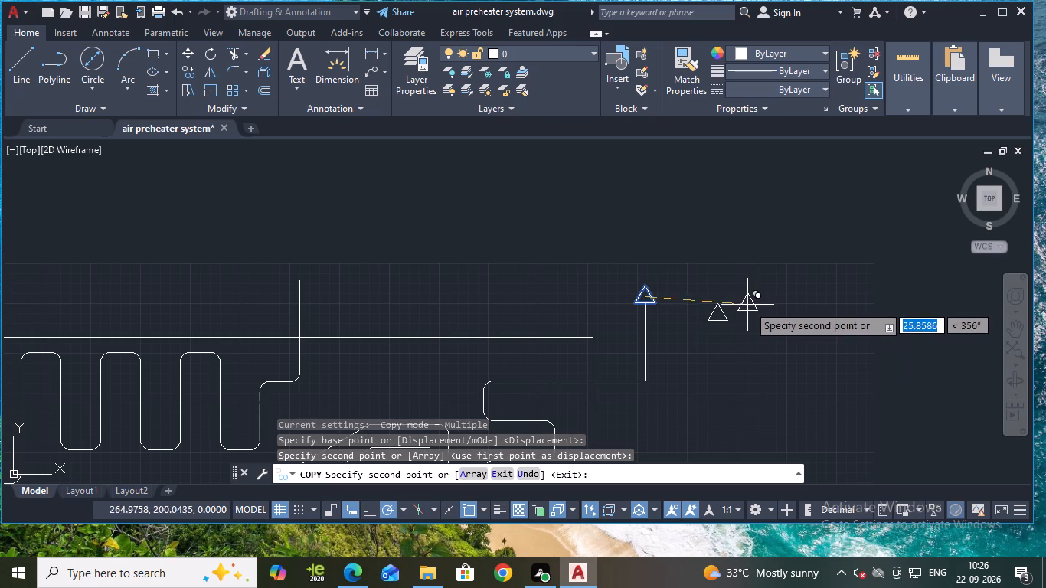
key(Escape)
Rotate the copied arrowhead about its lower-right corner so that it points right.
click(690, 287)
click(744, 345)
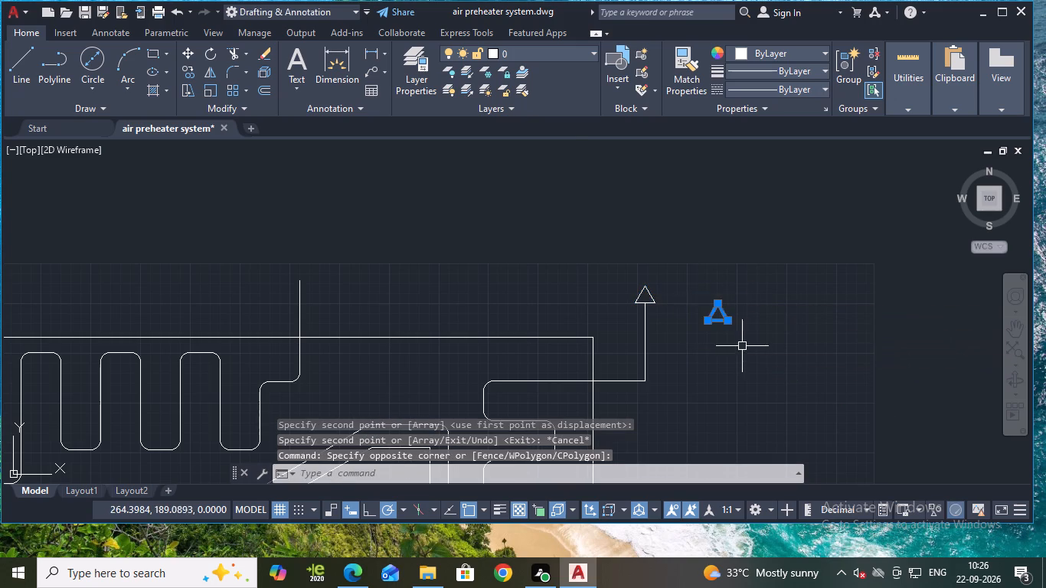
click(209, 51)
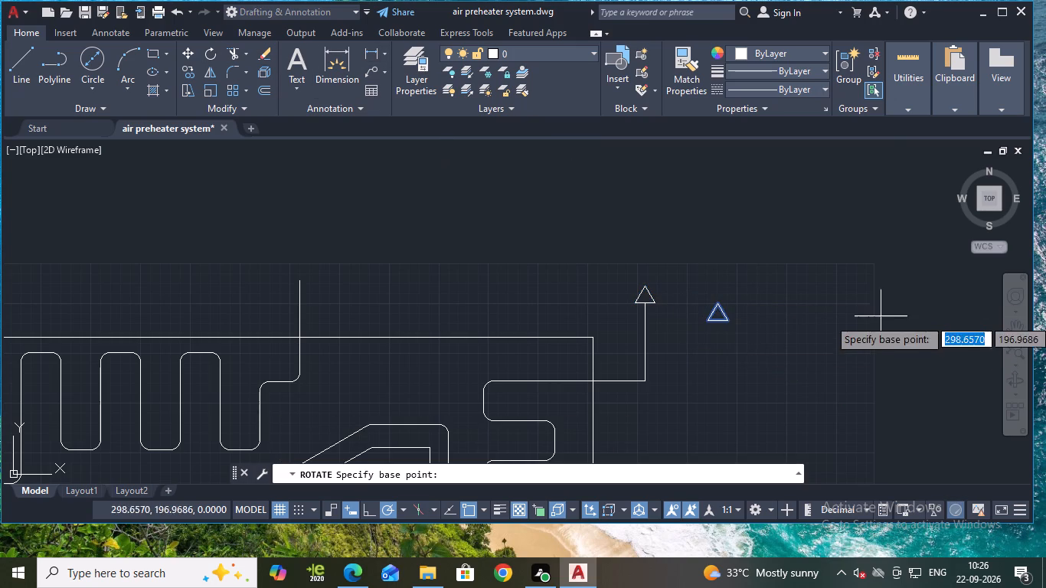
click(730, 322)
click(729, 333)
key(Escape)
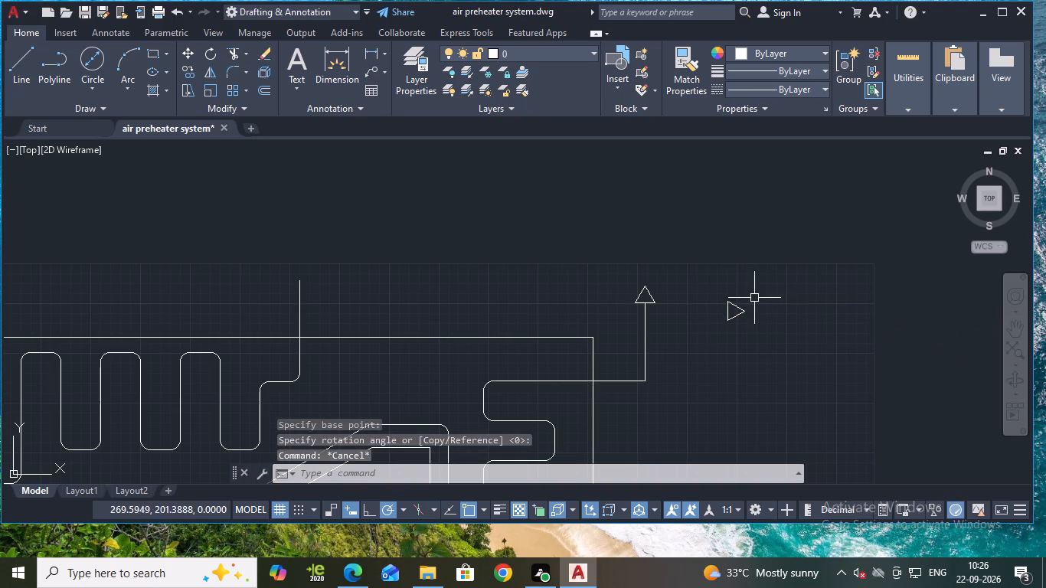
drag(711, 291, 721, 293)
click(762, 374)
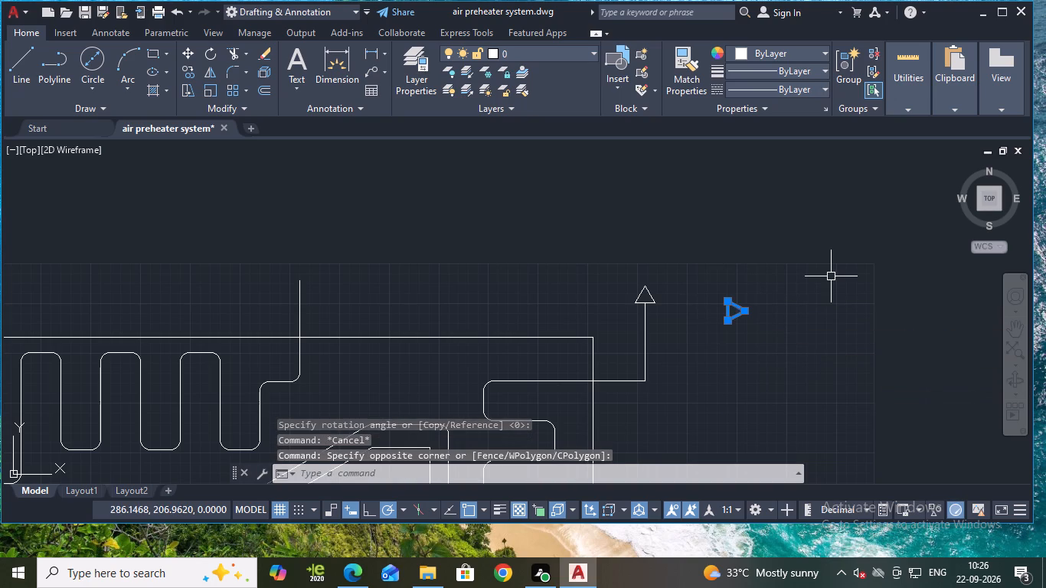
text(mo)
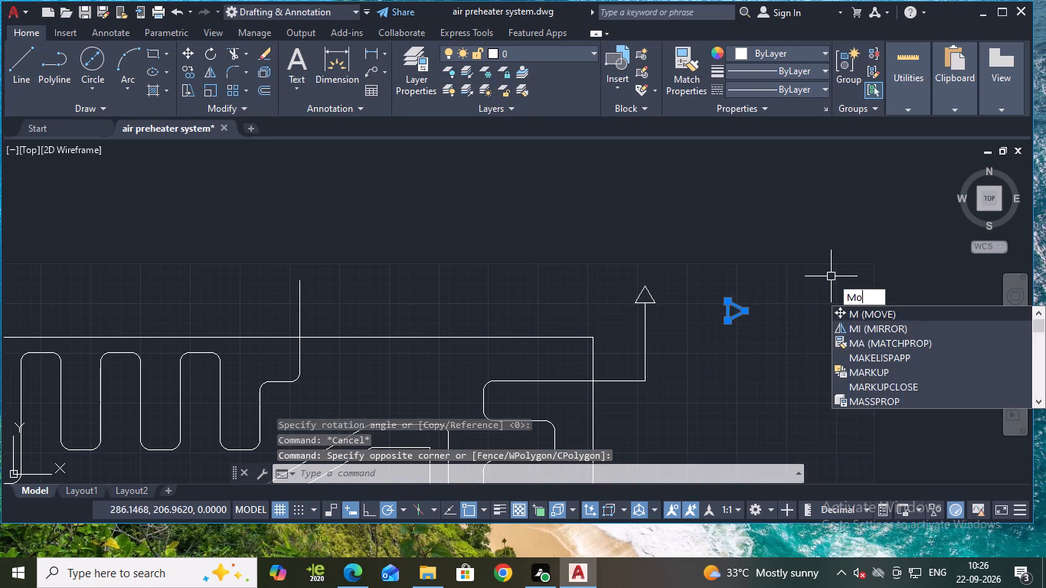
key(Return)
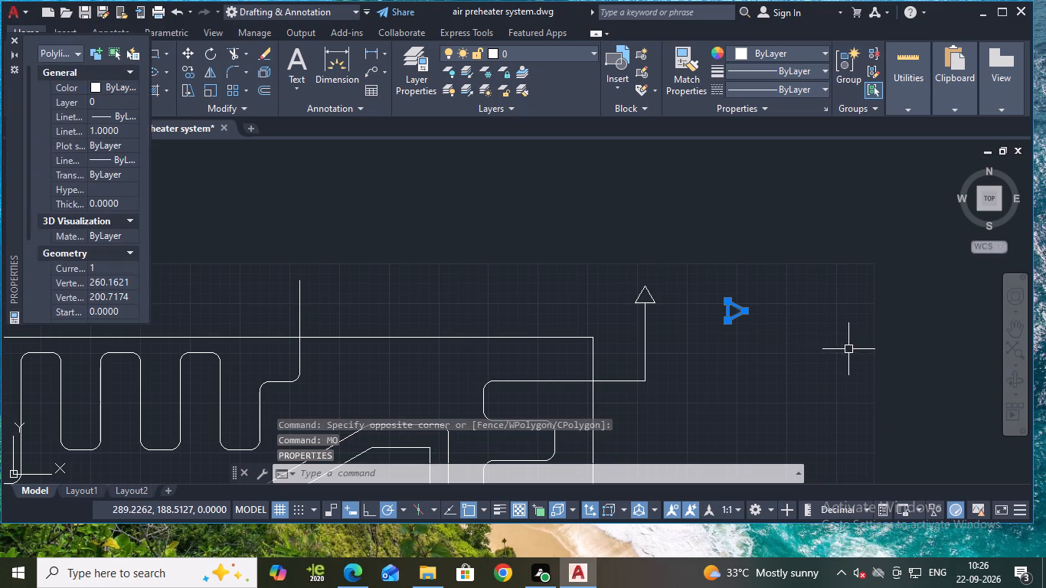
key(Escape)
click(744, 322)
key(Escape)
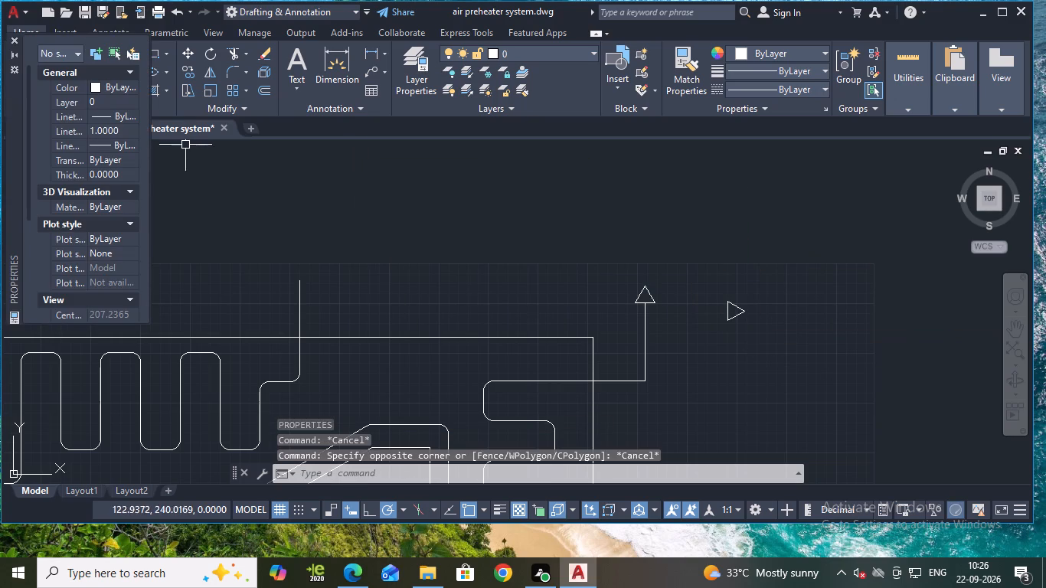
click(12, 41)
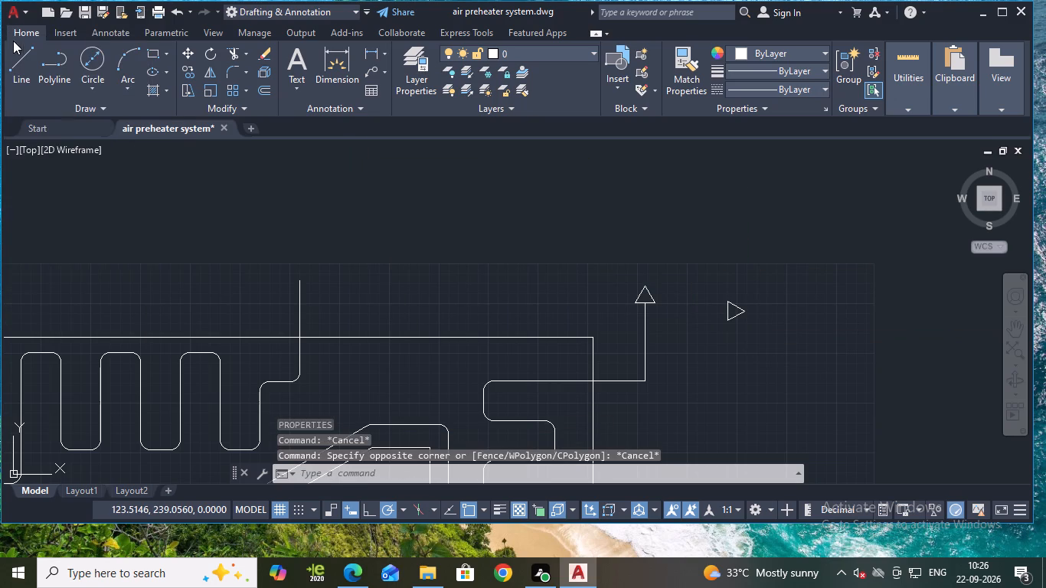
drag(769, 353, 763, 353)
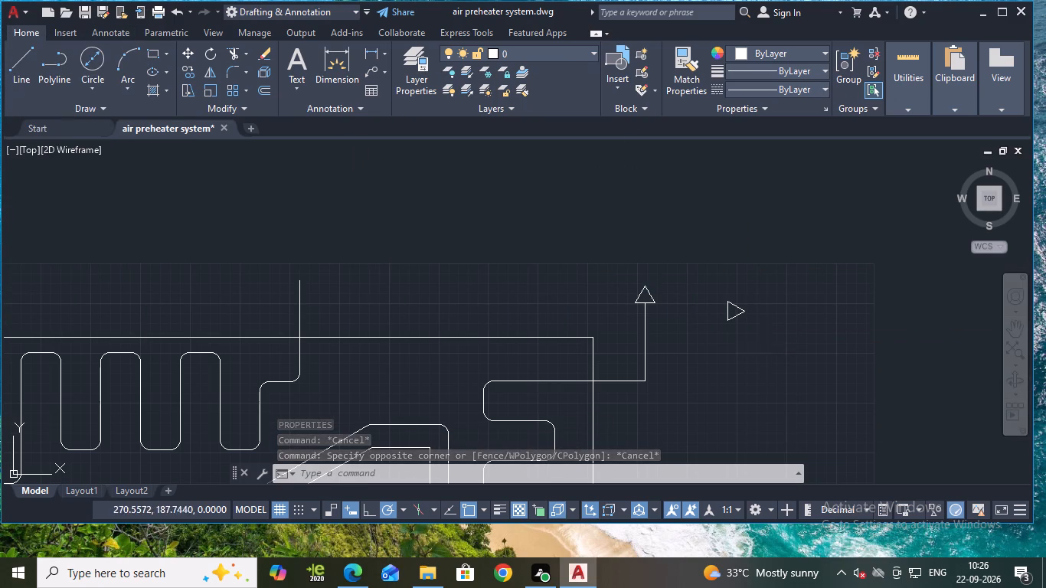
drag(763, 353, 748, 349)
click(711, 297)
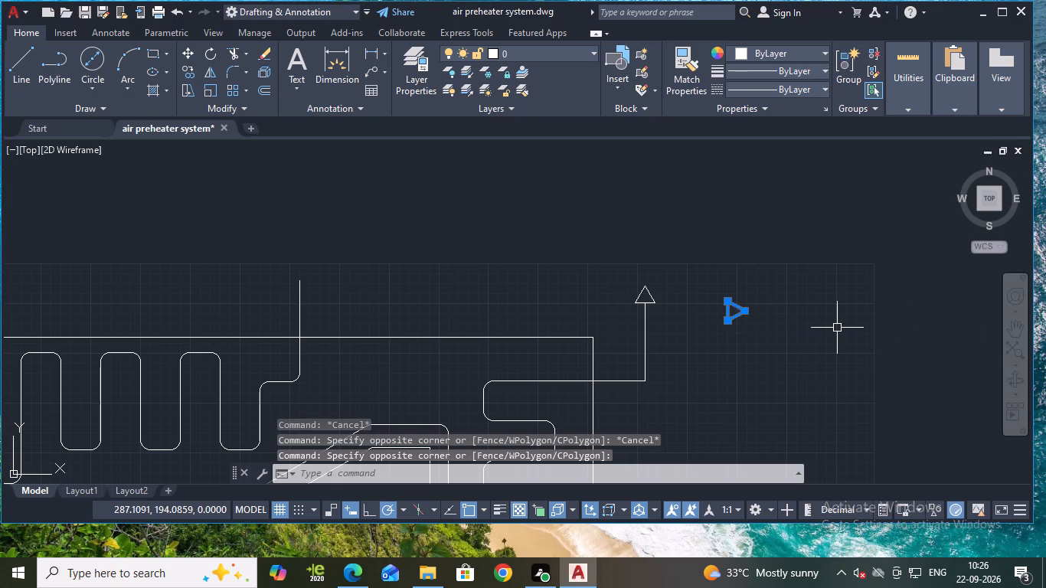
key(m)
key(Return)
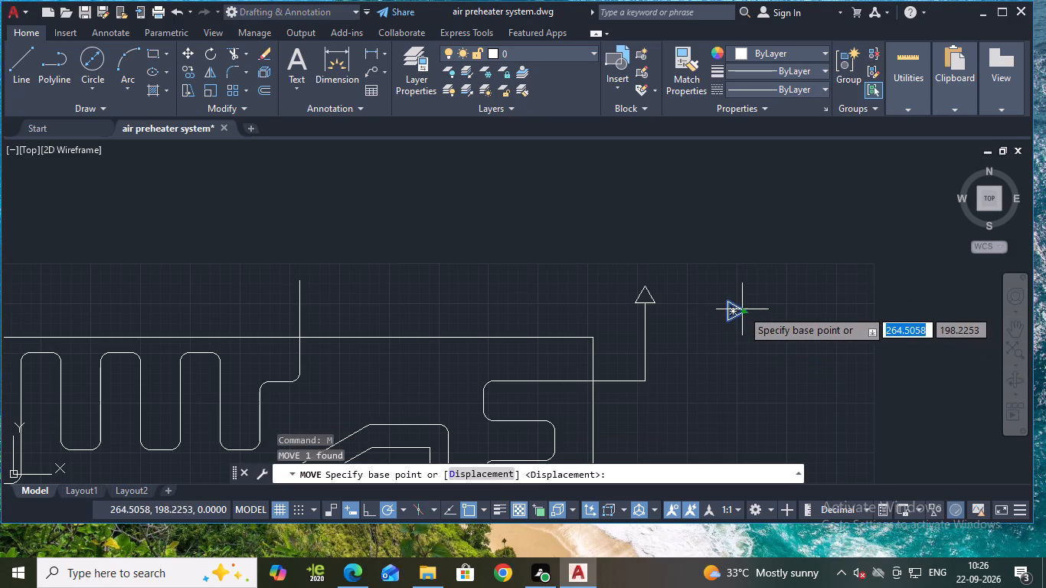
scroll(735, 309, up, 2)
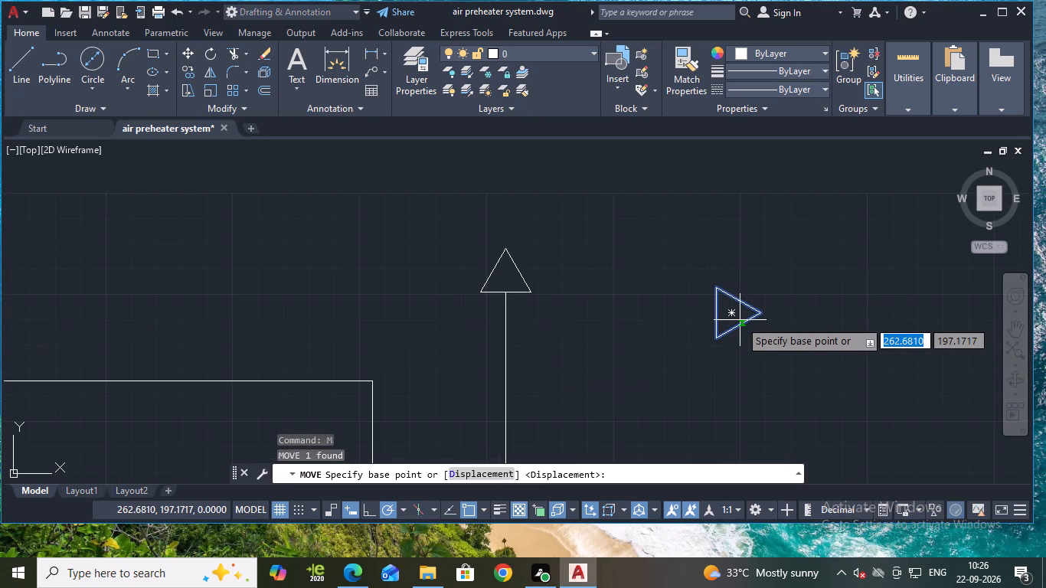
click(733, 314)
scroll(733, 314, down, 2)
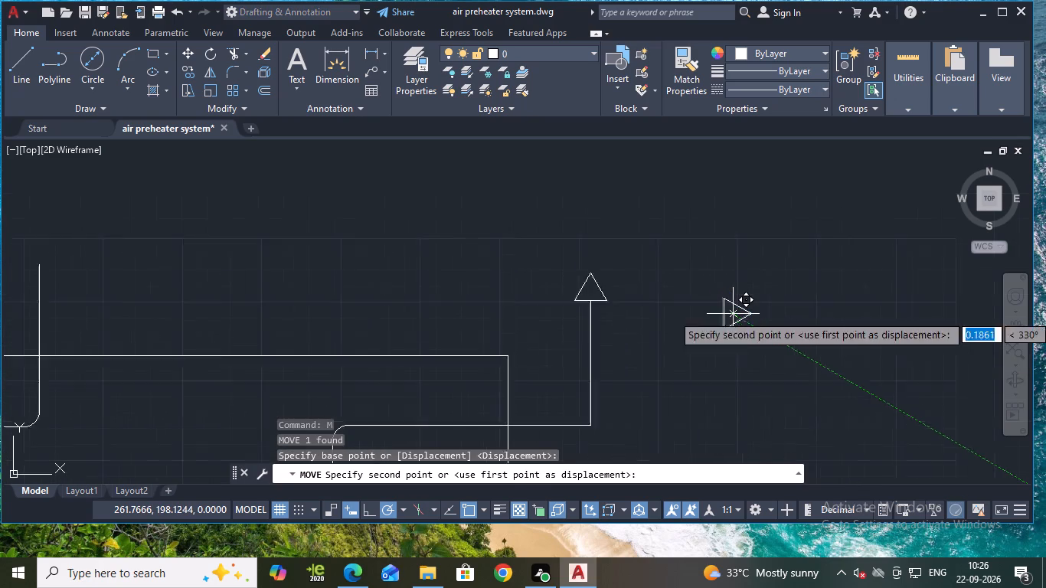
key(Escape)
Move the rotated arrowhead by its vertical side's midpoint onto the duct's top edge, above the first coil loop after the circle.
key(m)
key(Return)
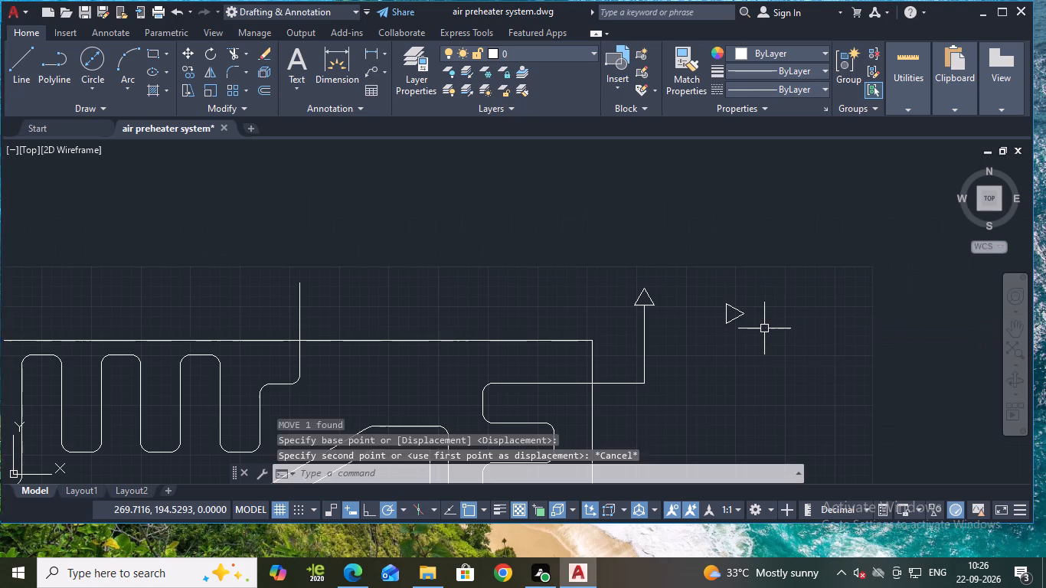
click(776, 353)
click(717, 302)
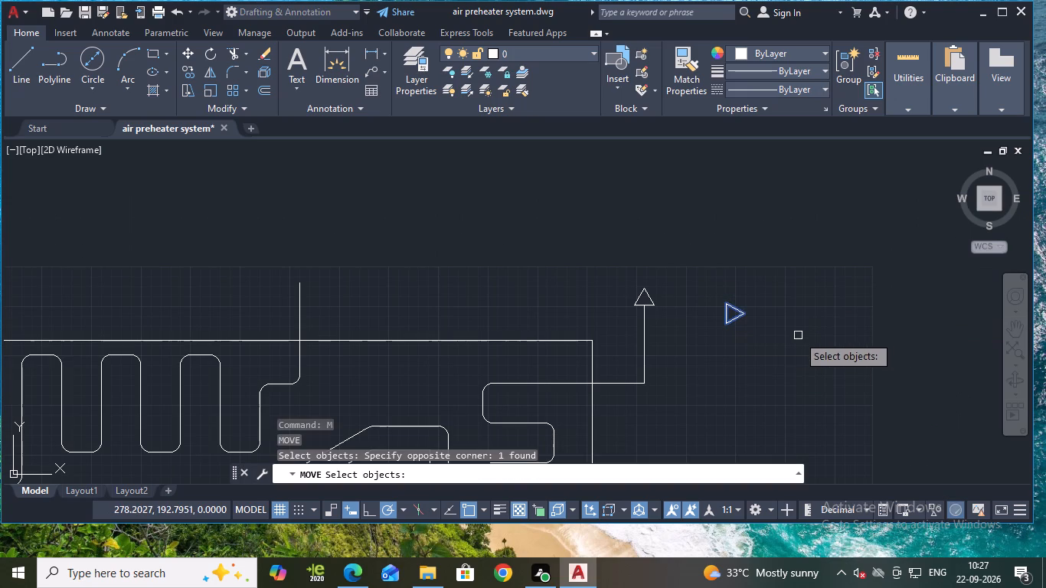
key(Return)
scroll(767, 320, up, 2)
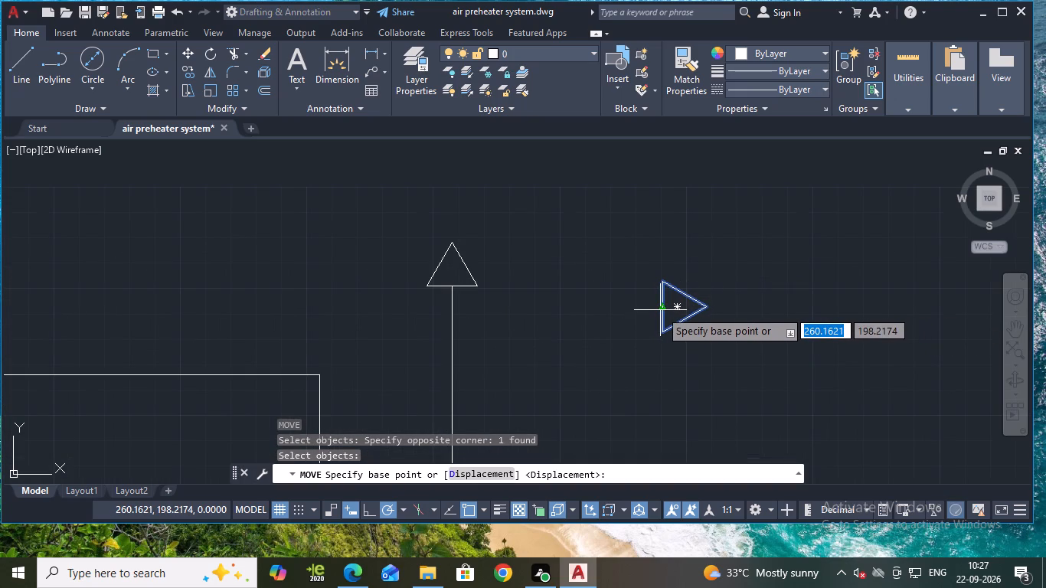
click(662, 310)
scroll(657, 312, down, 2)
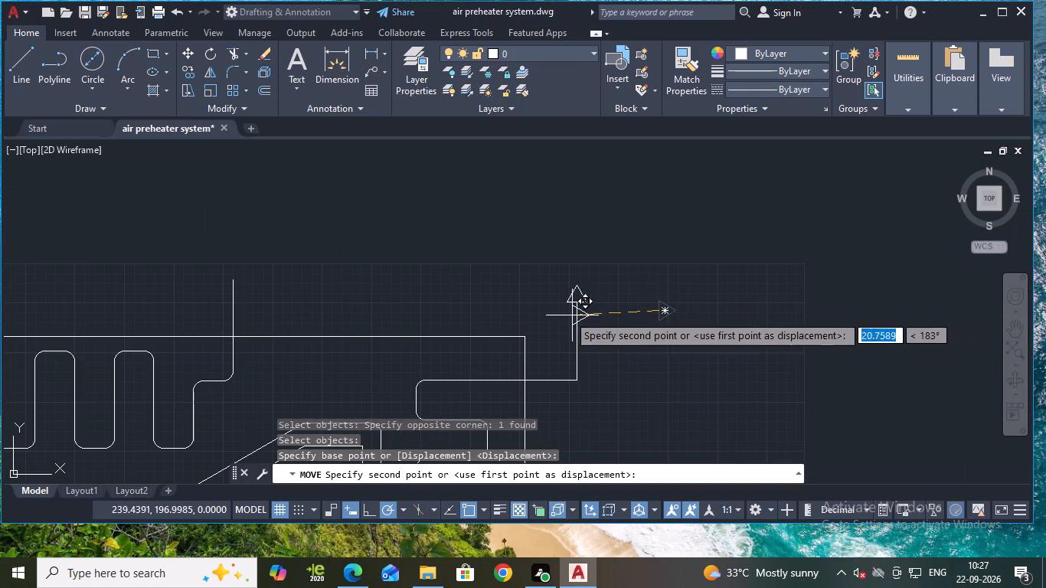
middle_drag(548, 313, 705, 321)
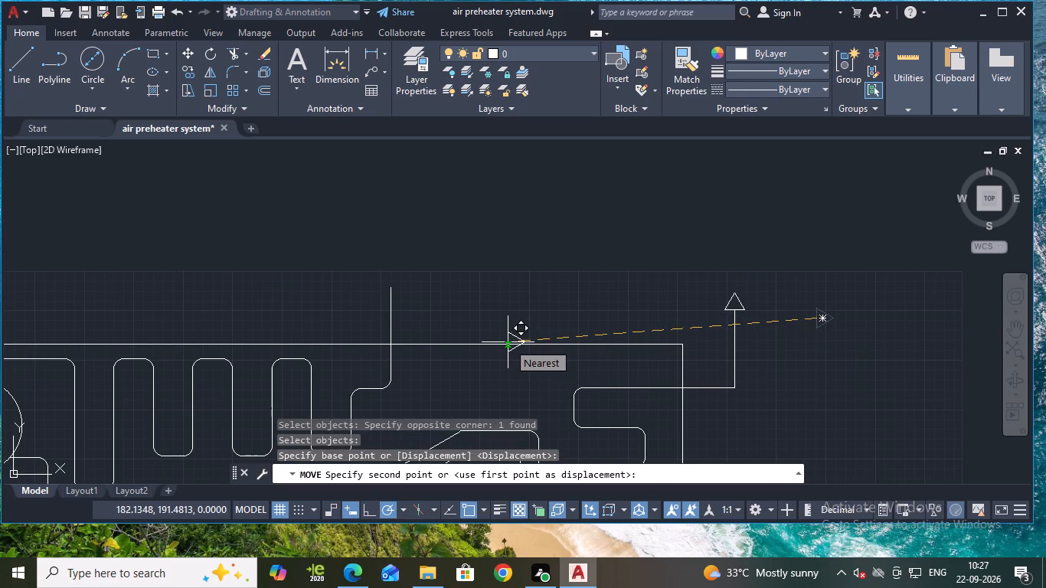
scroll(453, 334, down, 3)
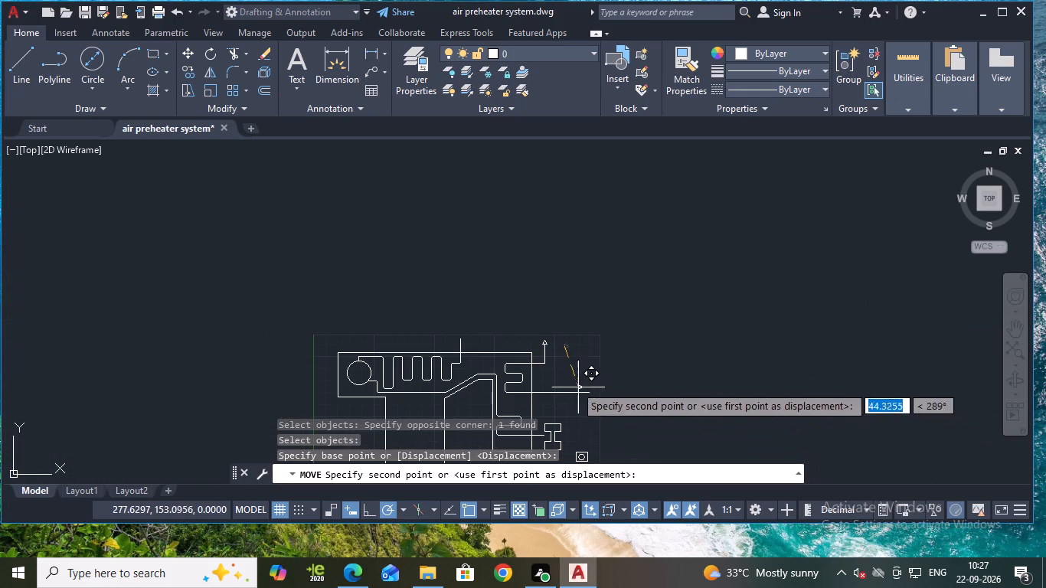
middle_drag(570, 377, 855, 307)
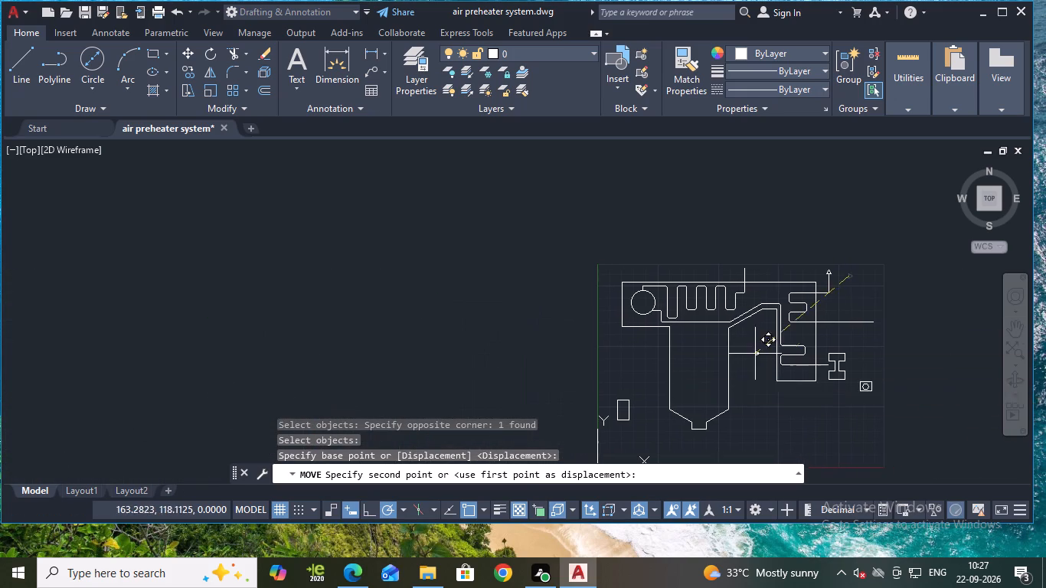
scroll(695, 295, up, 2)
scroll(638, 251, up, 3)
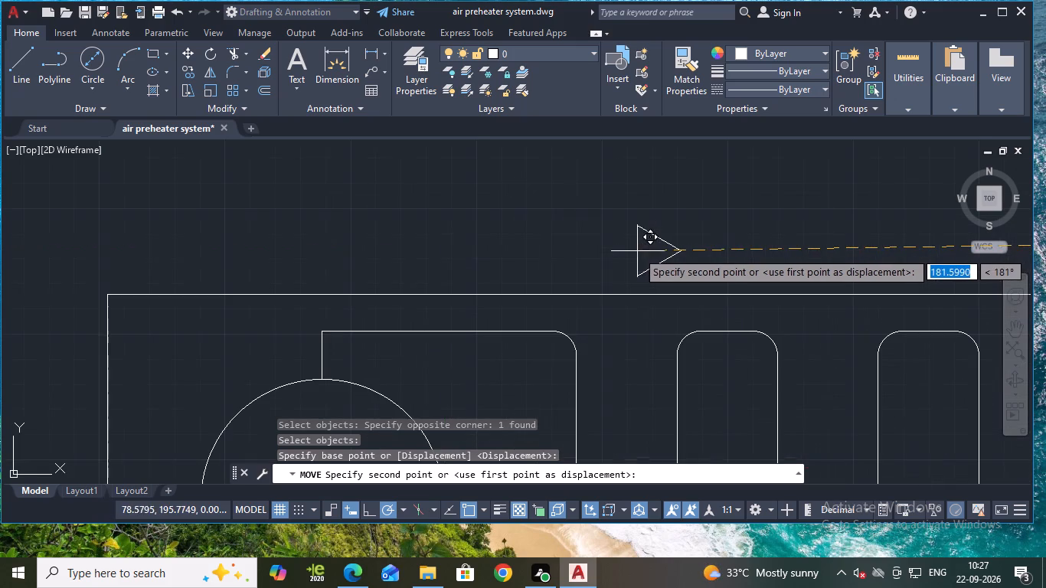
click(617, 295)
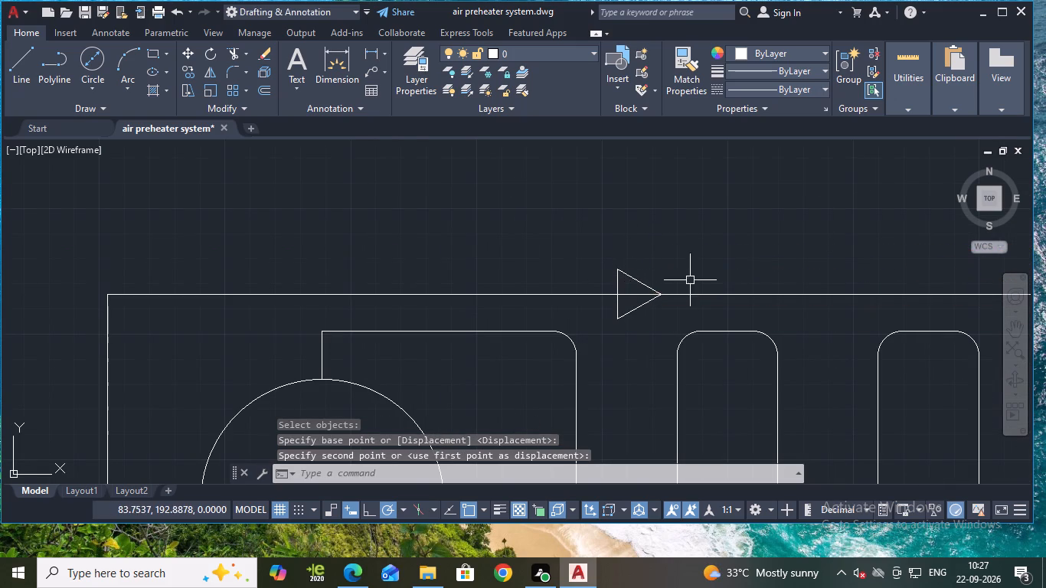
scroll(690, 280, down, 2)
key(Escape)
Copy the arrowhead from the duct's top edge to empty space beyond the outlet line, about 187 units to the right.
middle_drag(707, 250, 651, 240)
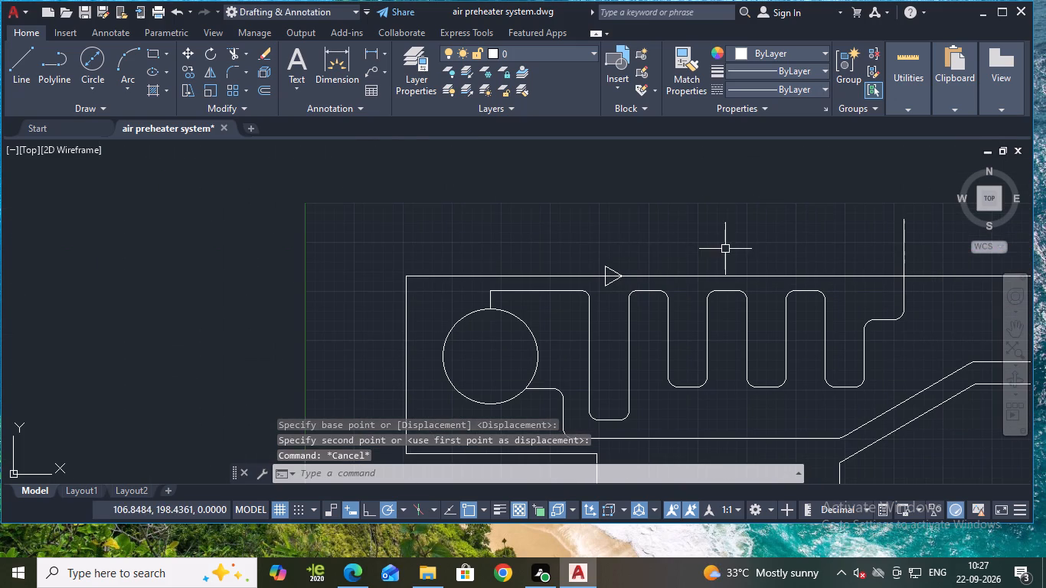
key(c)
key(o)
key(Return)
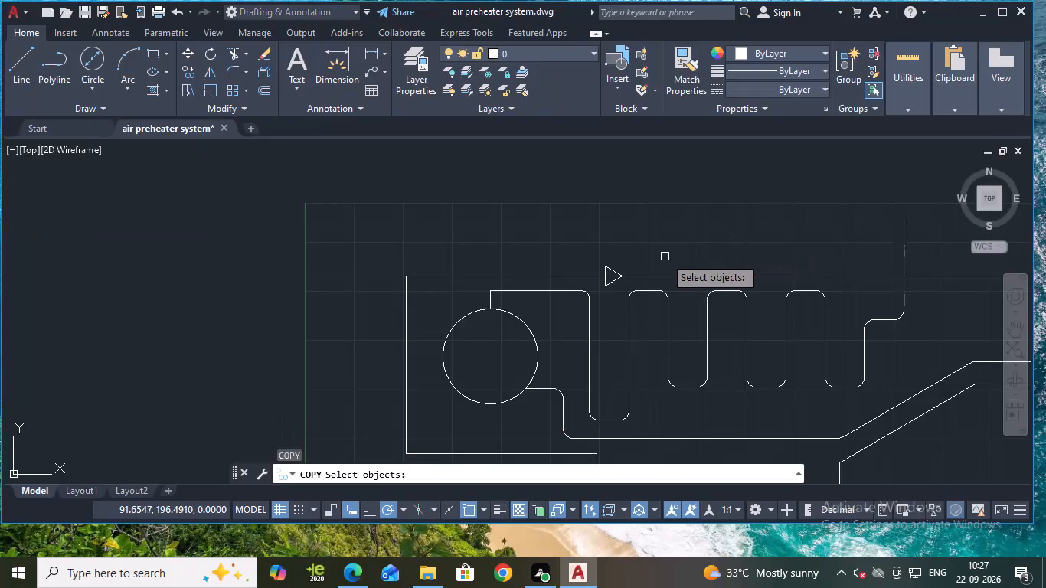
scroll(628, 253, up, 3)
click(566, 322)
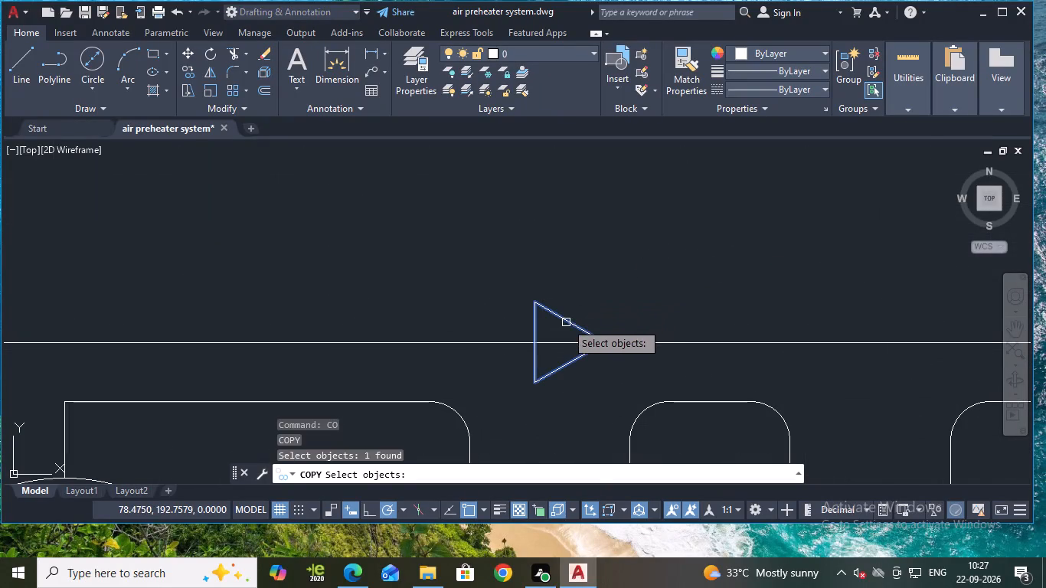
key(Return)
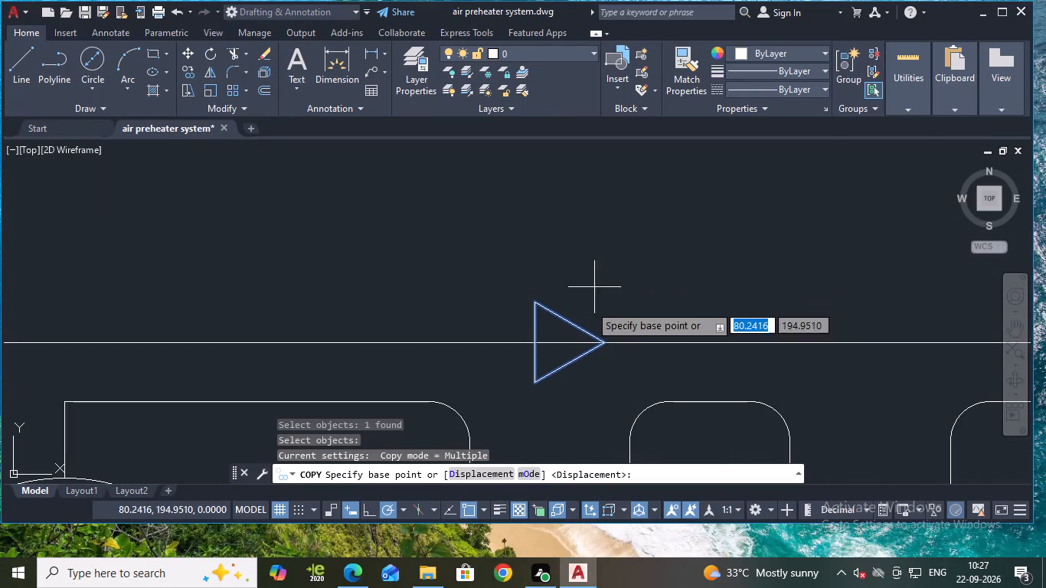
click(537, 339)
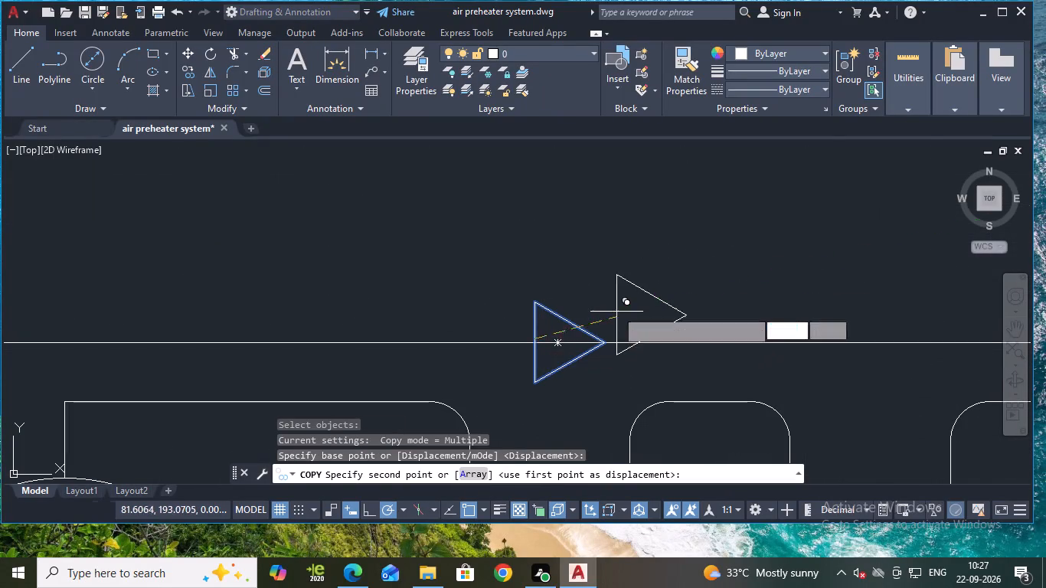
scroll(616, 309, down, 3)
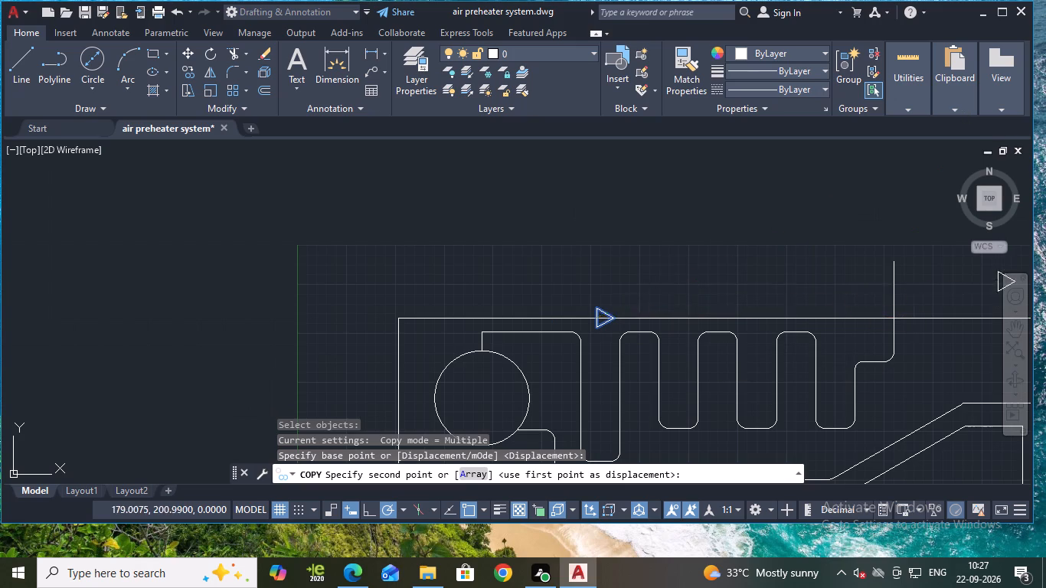
middle_drag(825, 279, 604, 188)
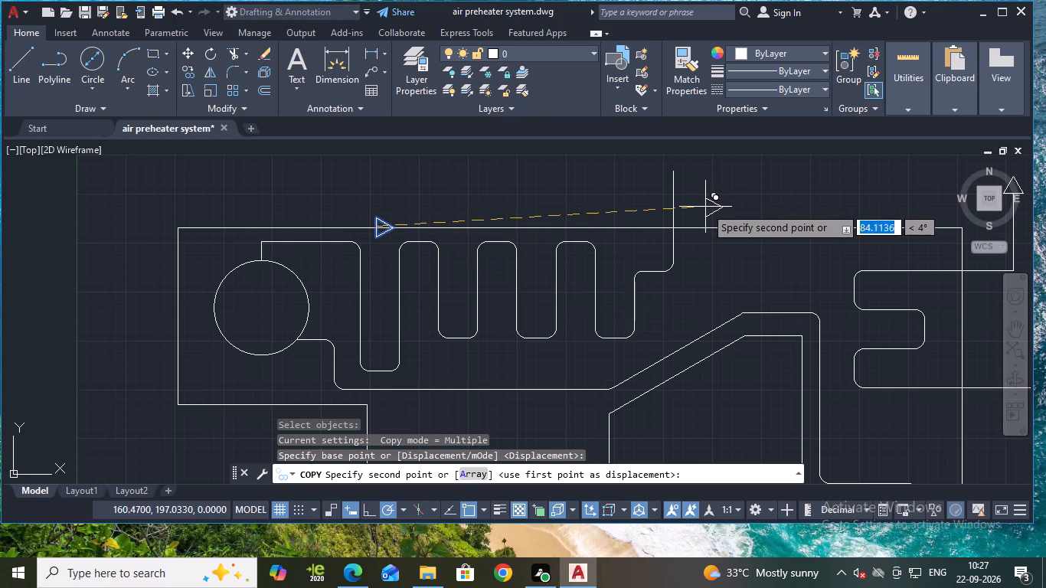
middle_drag(746, 183, 634, 290)
scroll(636, 290, down, 1)
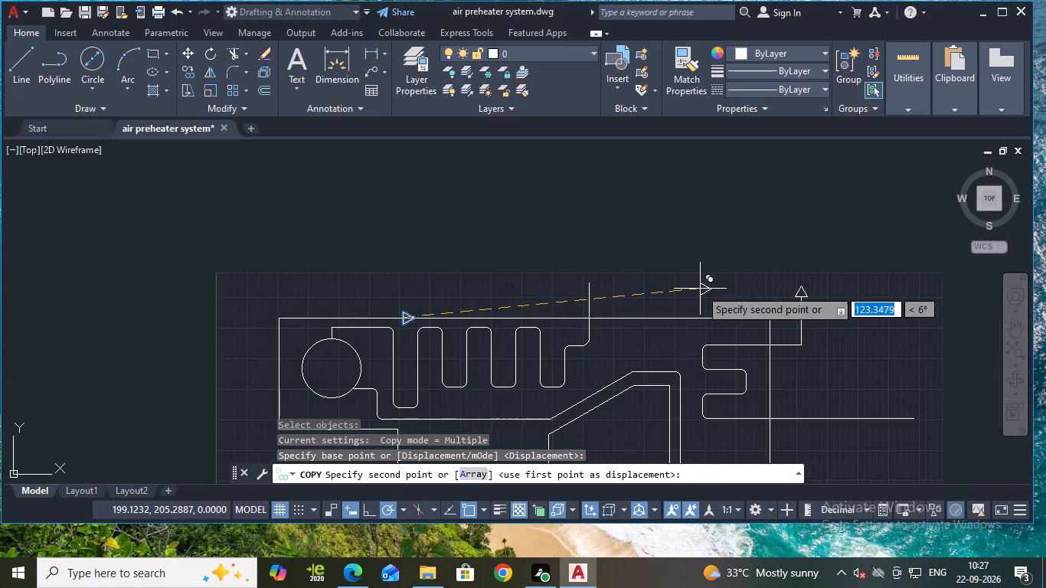
middle_drag(870, 371, 806, 272)
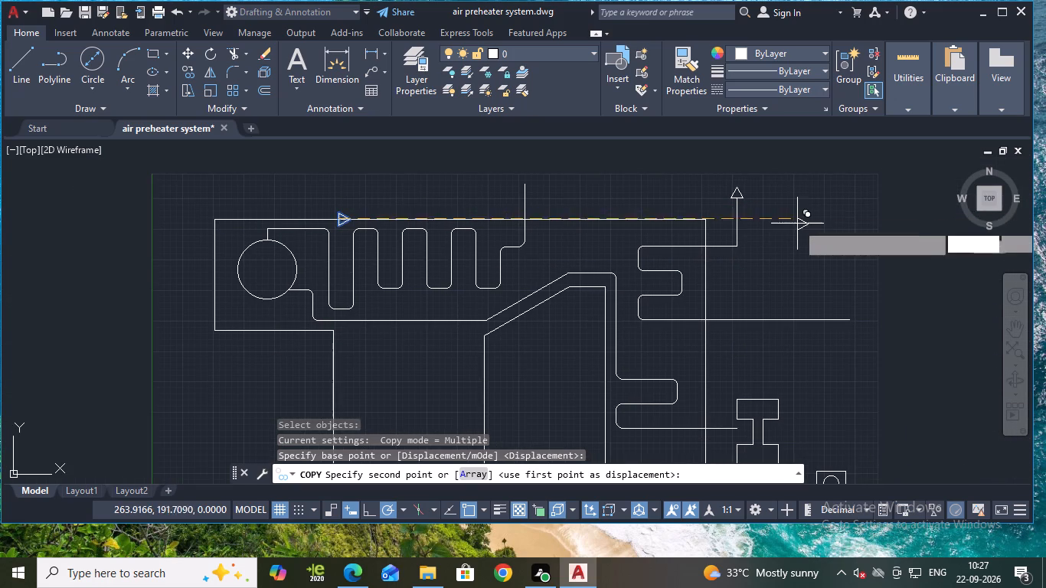
click(797, 224)
key(Escape)
Rotate the new arrowhead copy 120° about its lower-left corner.
click(779, 201)
click(816, 254)
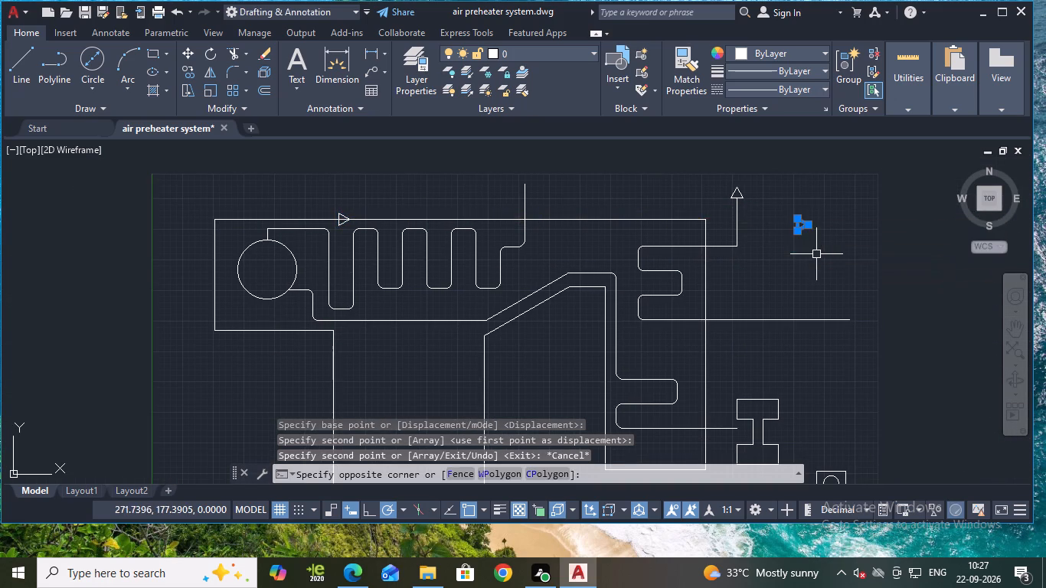
click(214, 58)
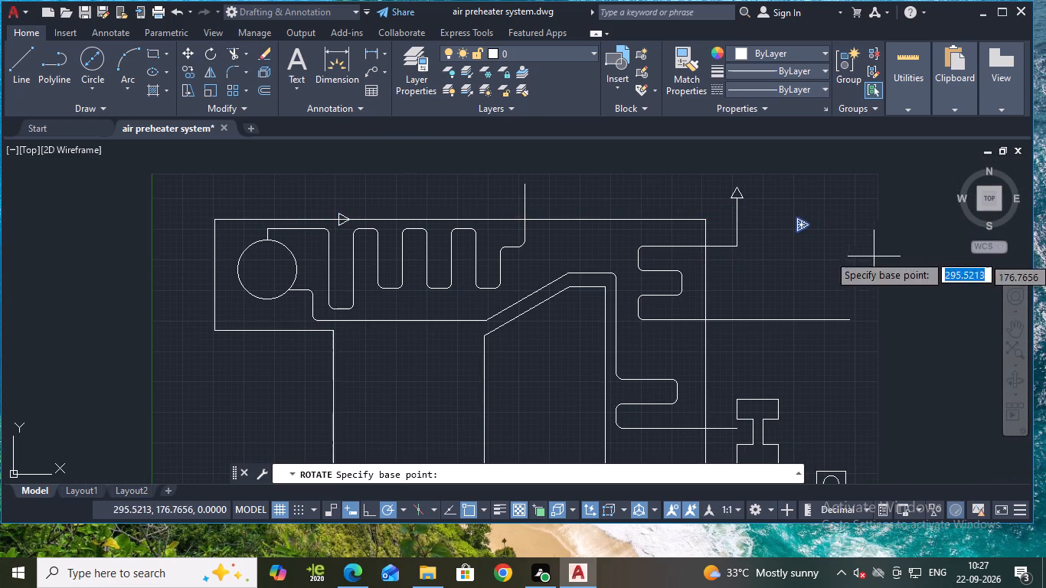
scroll(799, 224, up, 3)
click(787, 254)
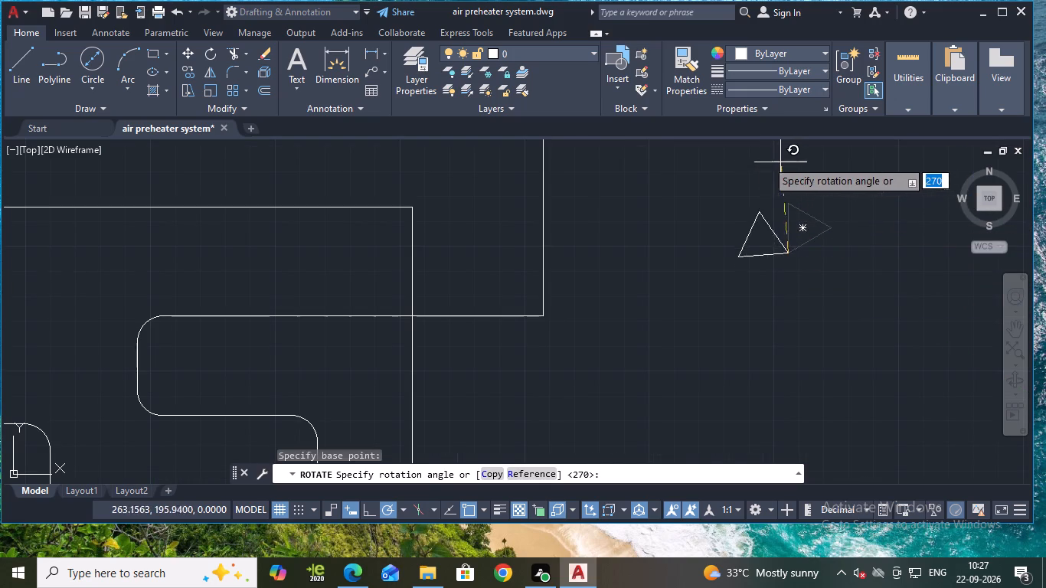
click(728, 155)
key(Escape)
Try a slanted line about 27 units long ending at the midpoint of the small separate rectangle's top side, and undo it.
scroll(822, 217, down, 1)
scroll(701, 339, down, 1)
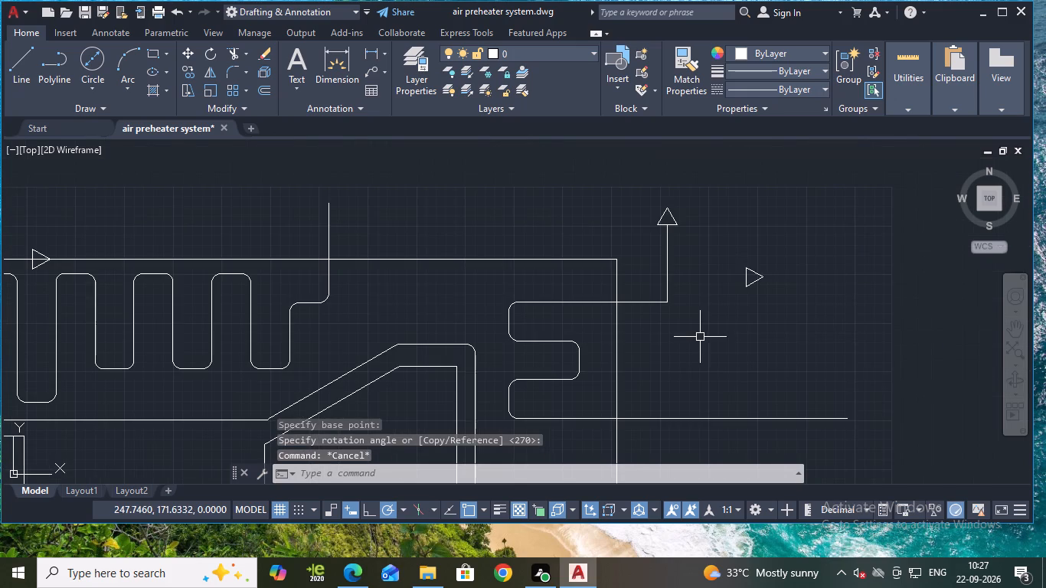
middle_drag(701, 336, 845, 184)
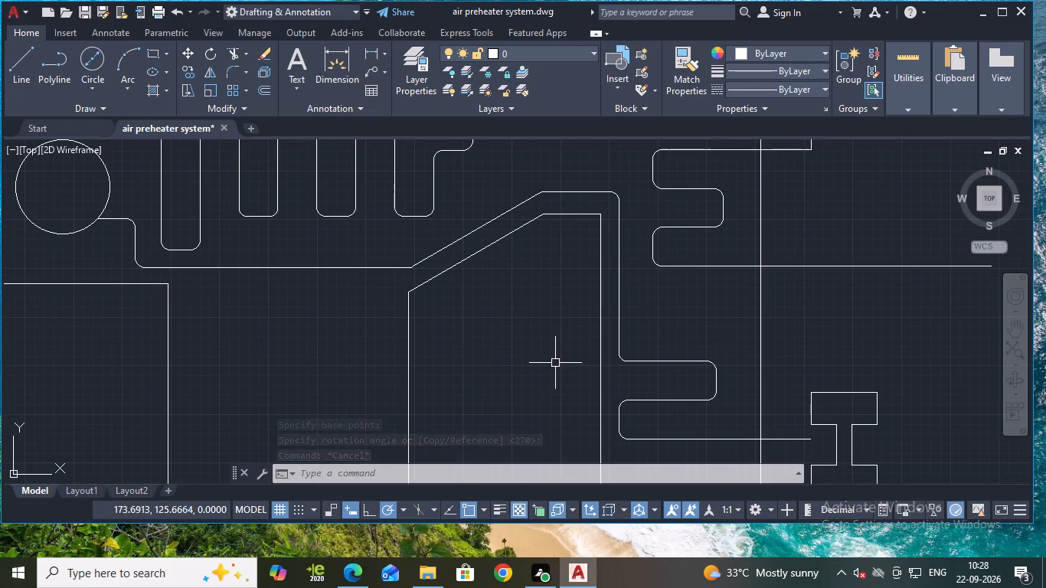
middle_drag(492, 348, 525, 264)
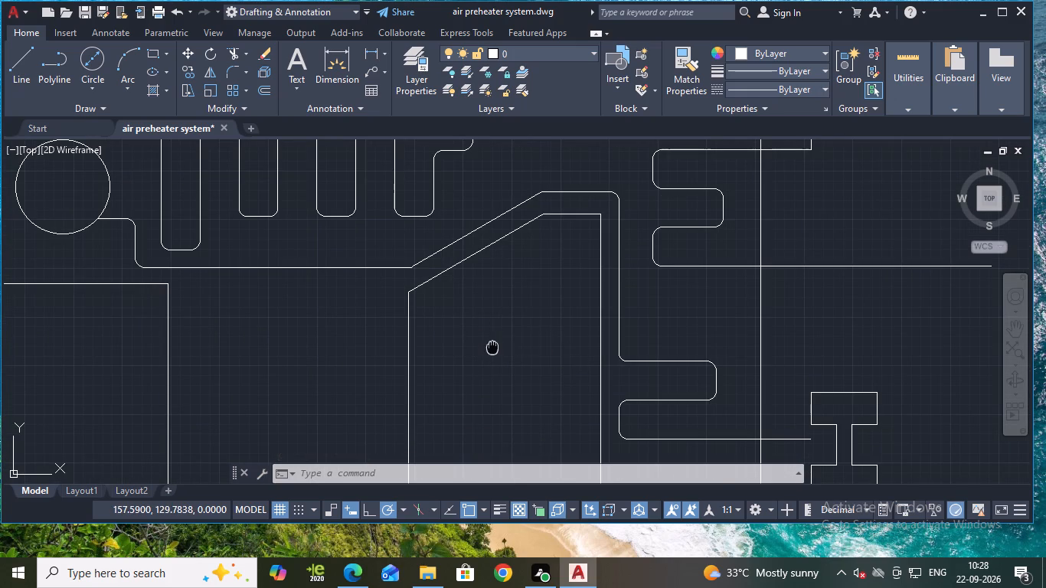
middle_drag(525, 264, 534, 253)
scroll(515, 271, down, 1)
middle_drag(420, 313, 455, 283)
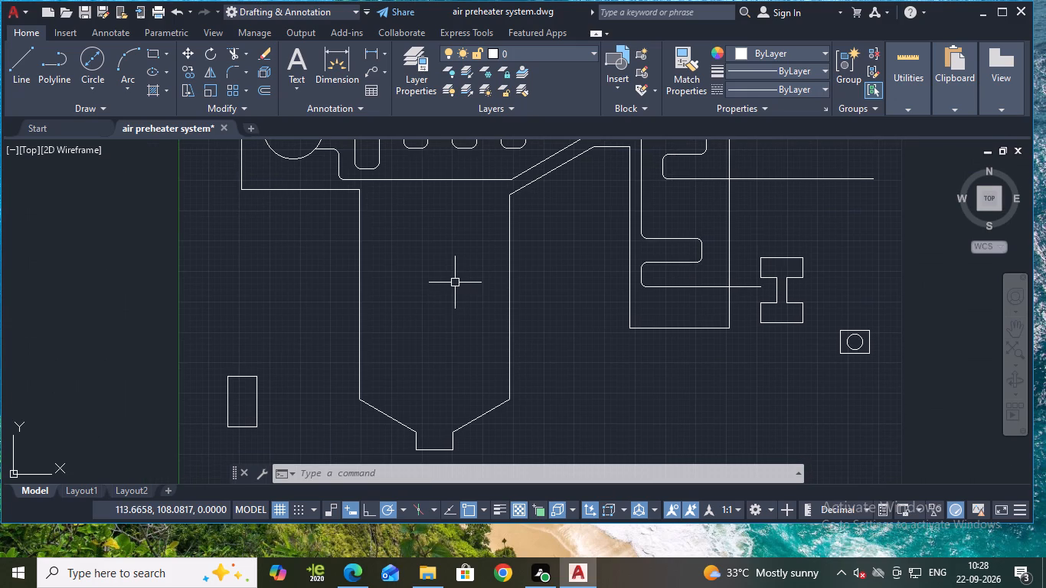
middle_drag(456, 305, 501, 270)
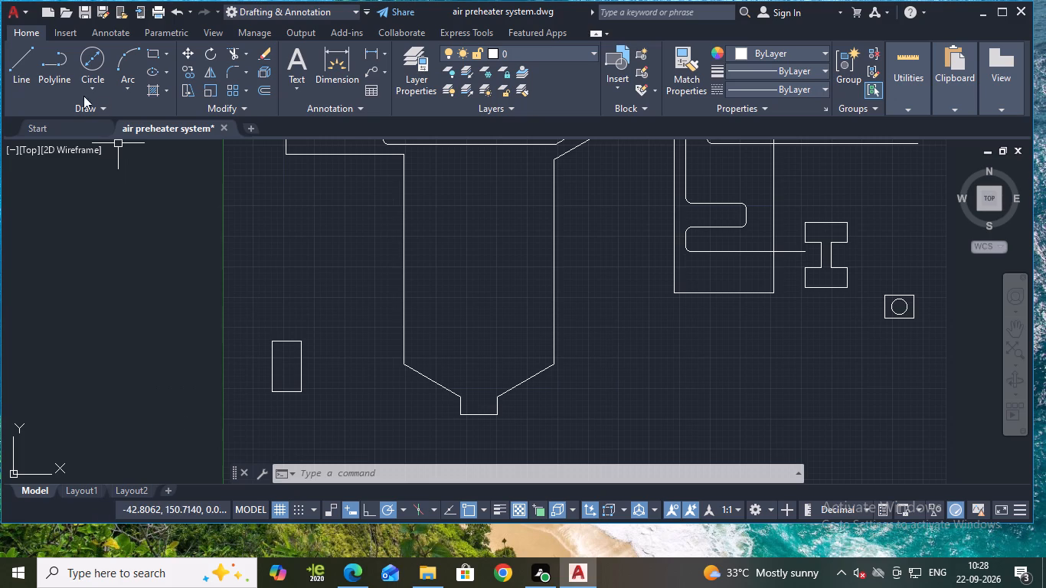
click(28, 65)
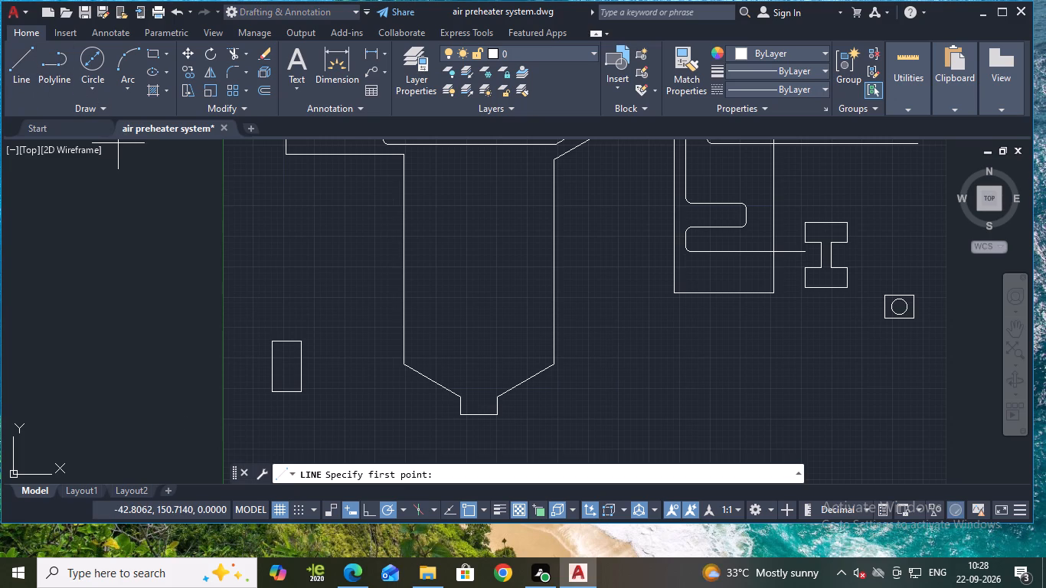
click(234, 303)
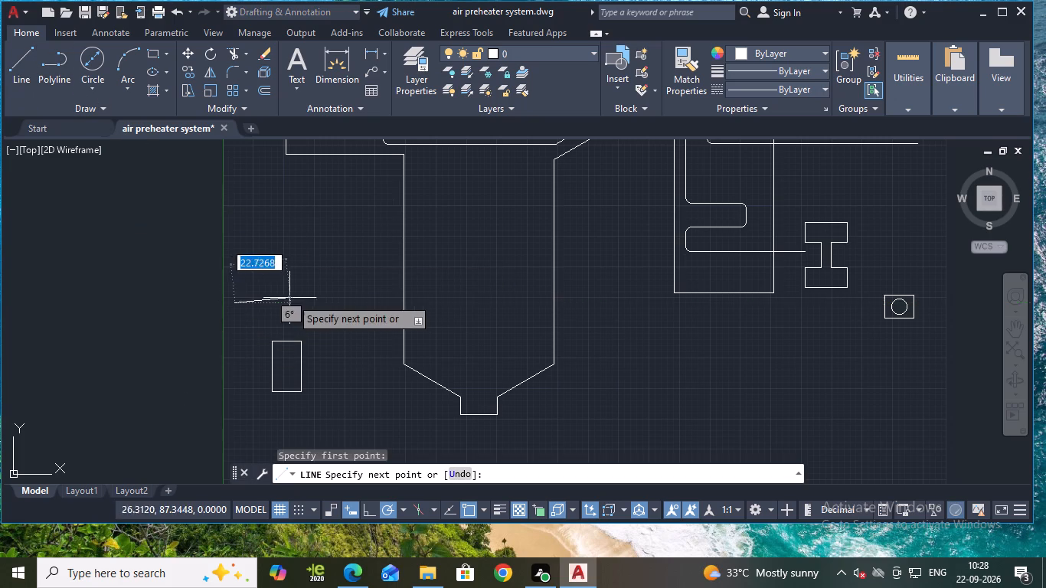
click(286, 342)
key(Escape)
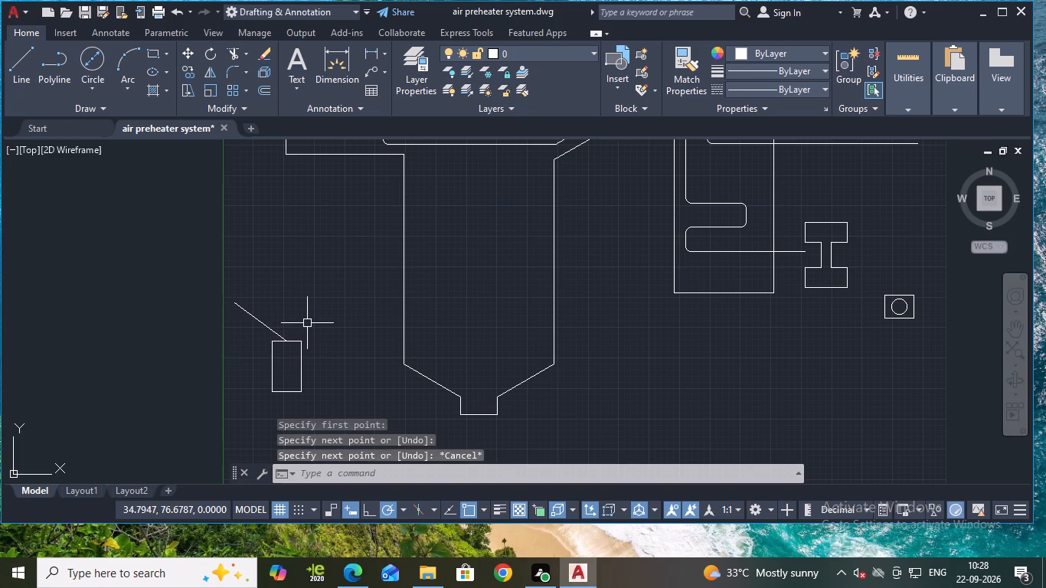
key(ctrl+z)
Draw a line from the small rectangle's top-side midpoint, about 16 units up and 20 units left.
click(21, 69)
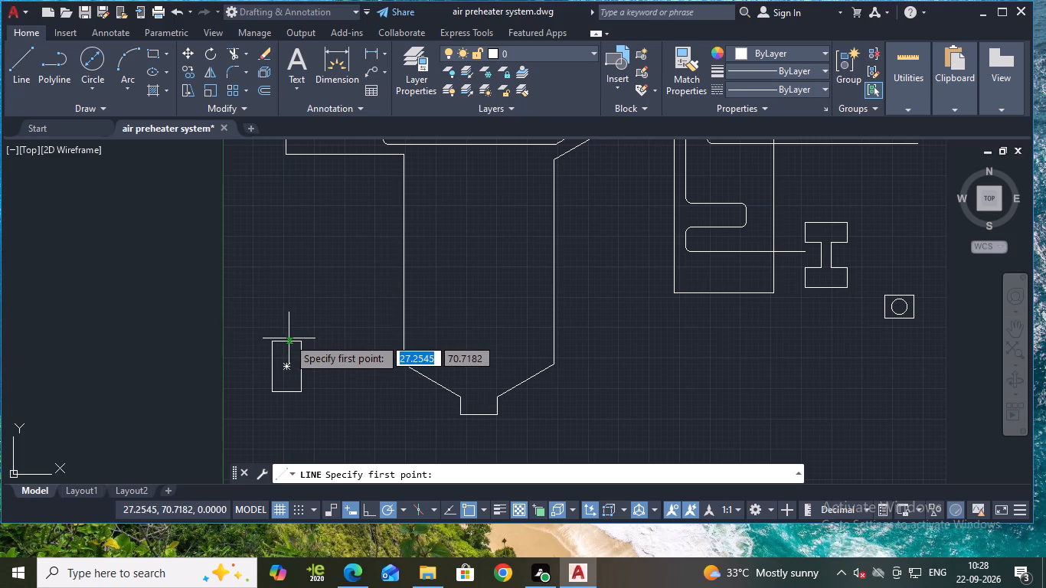
click(286, 343)
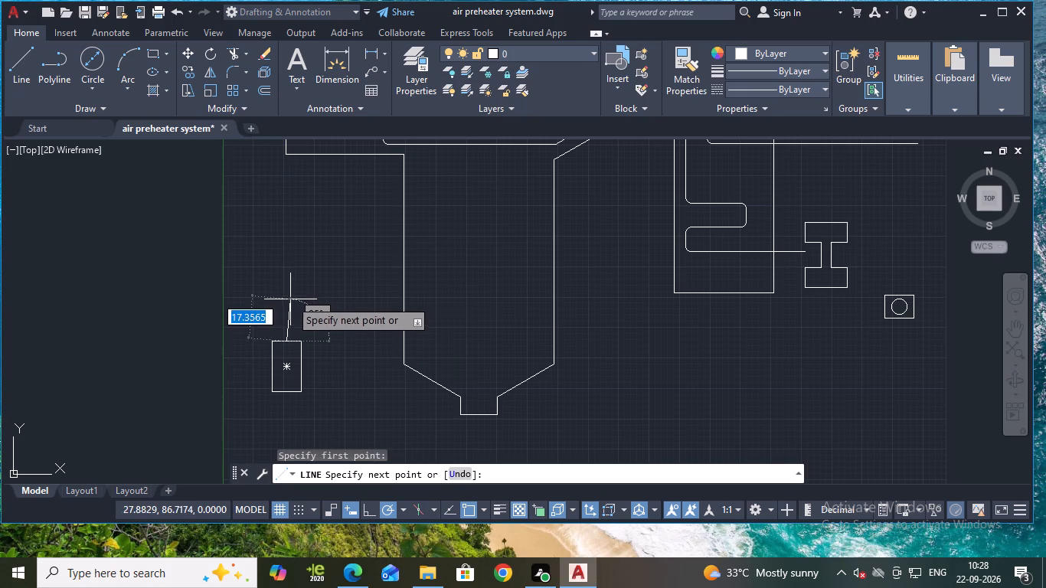
click(285, 303)
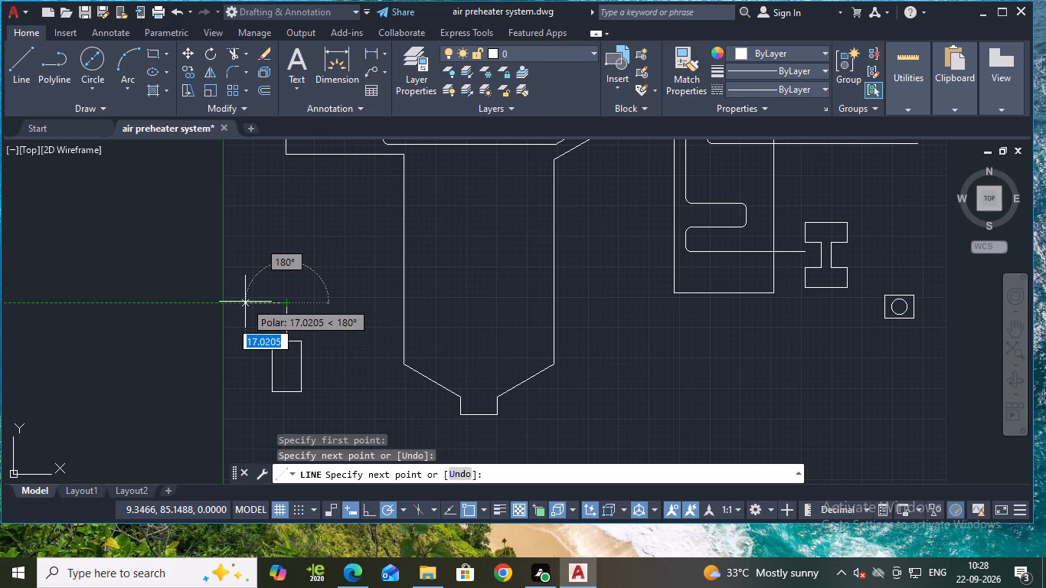
click(238, 303)
key(Escape)
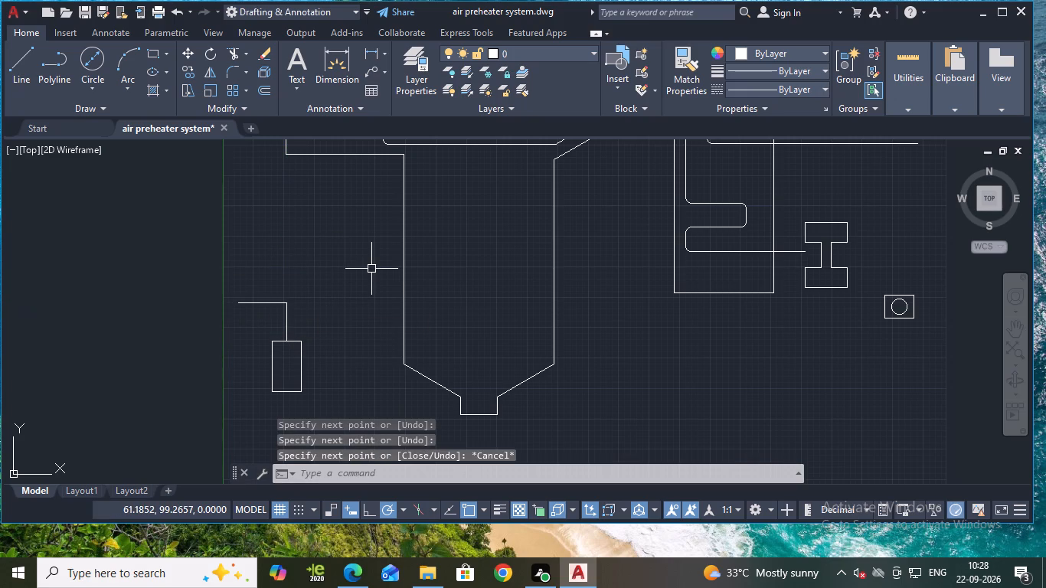
Draw a pipe line from the small rectangle's bottom midpoint: about 31 units down, 190 right, 65 up, and left to the vessel's right wall.
middle_drag(688, 347, 672, 261)
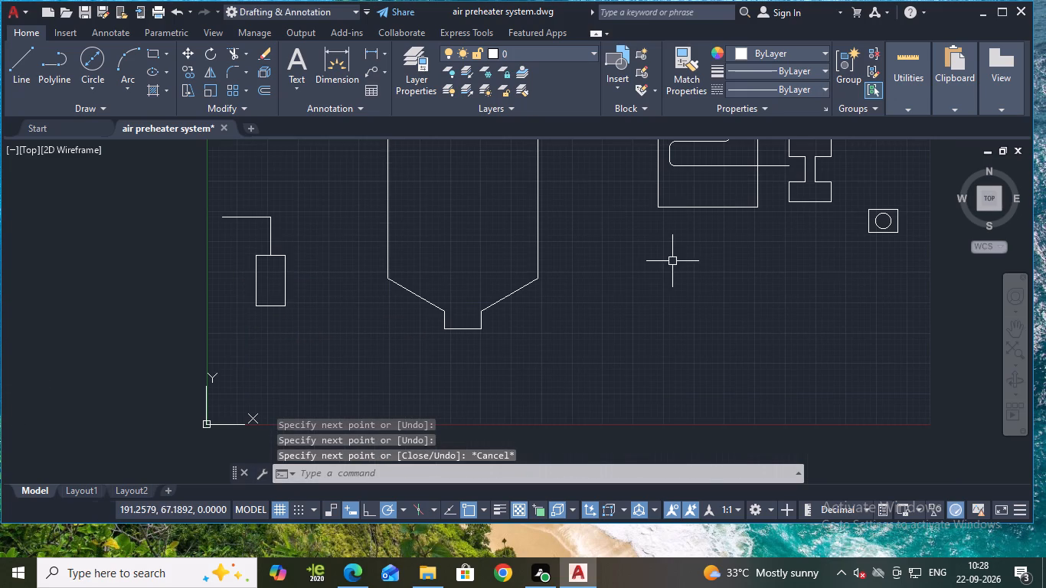
click(21, 52)
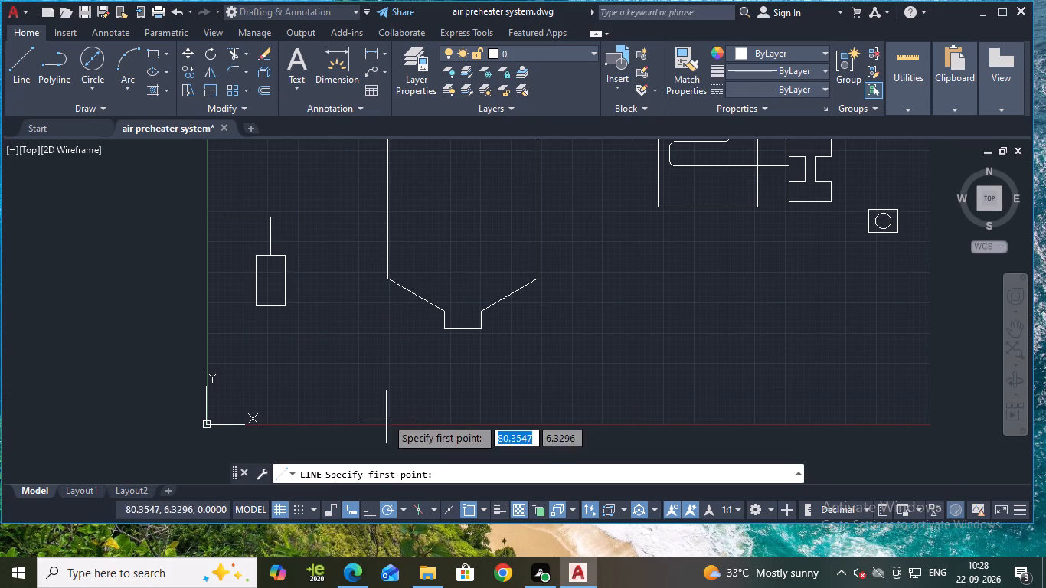
click(268, 307)
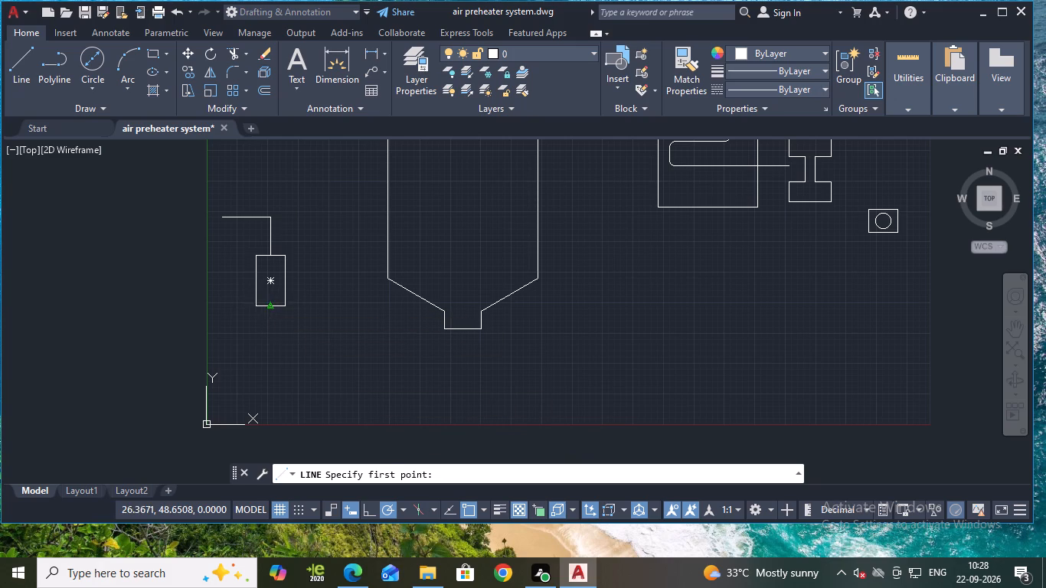
click(270, 381)
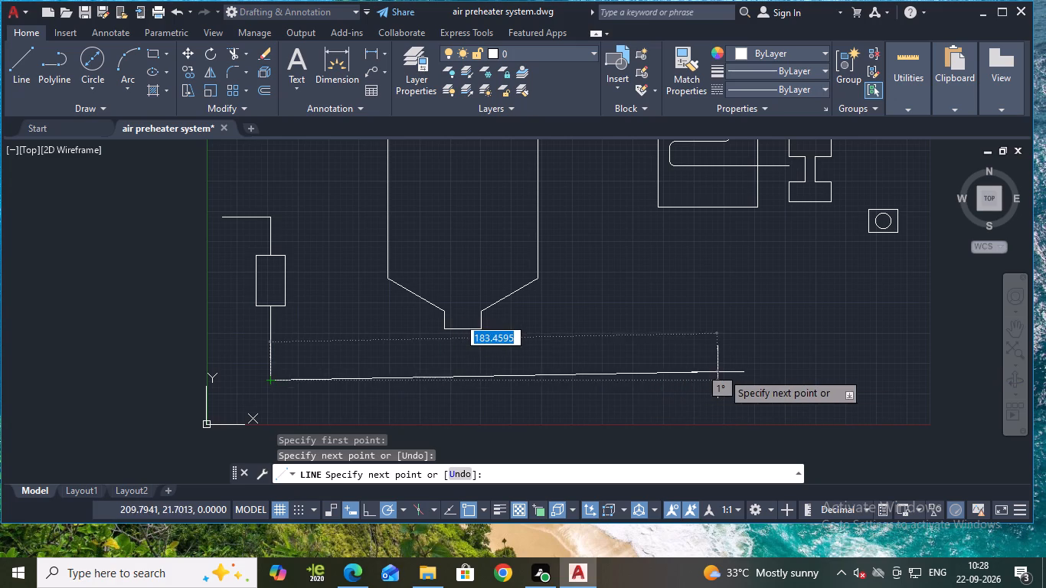
click(735, 381)
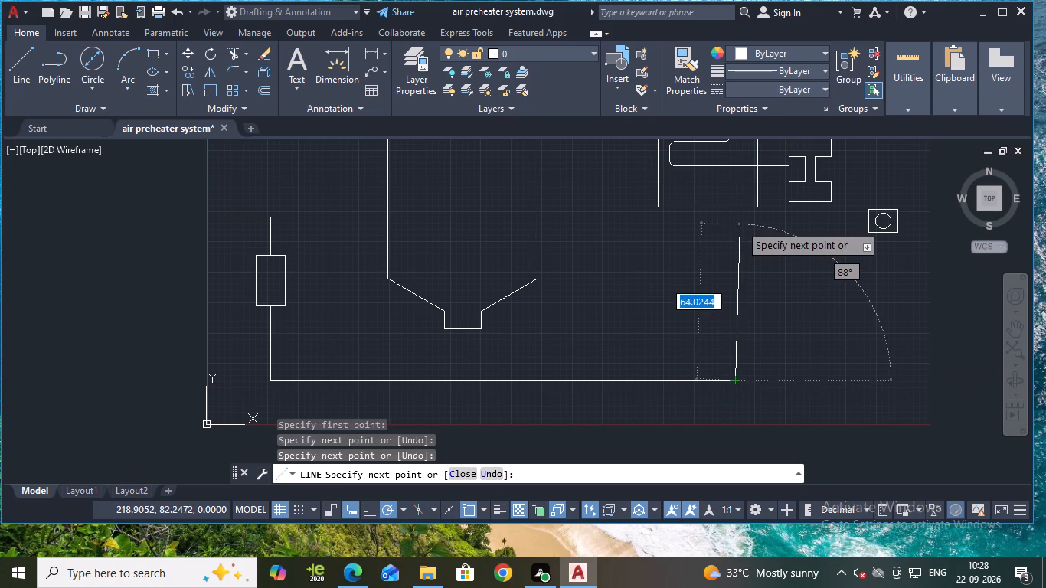
click(734, 222)
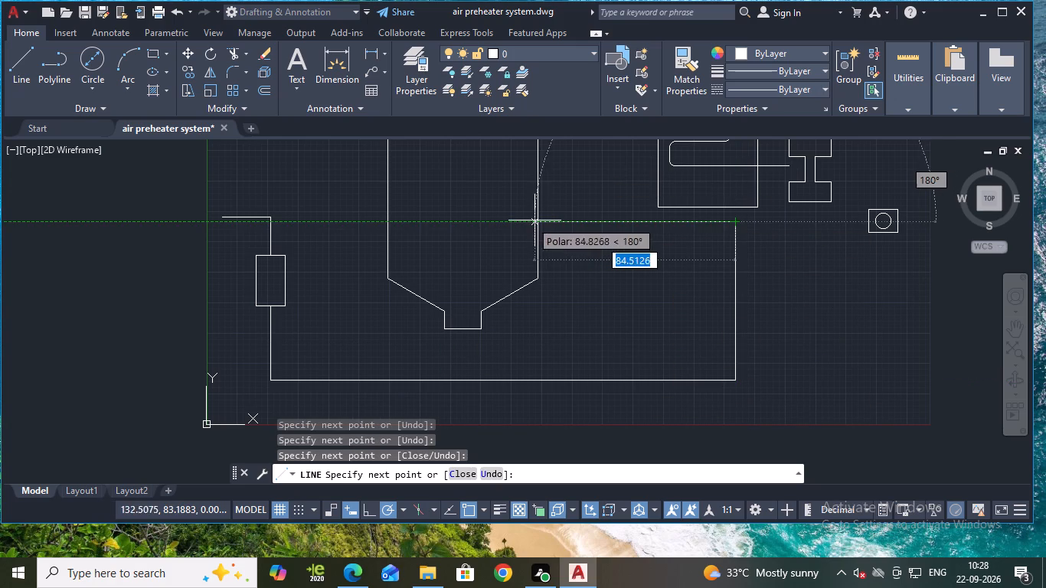
click(540, 220)
key(Escape)
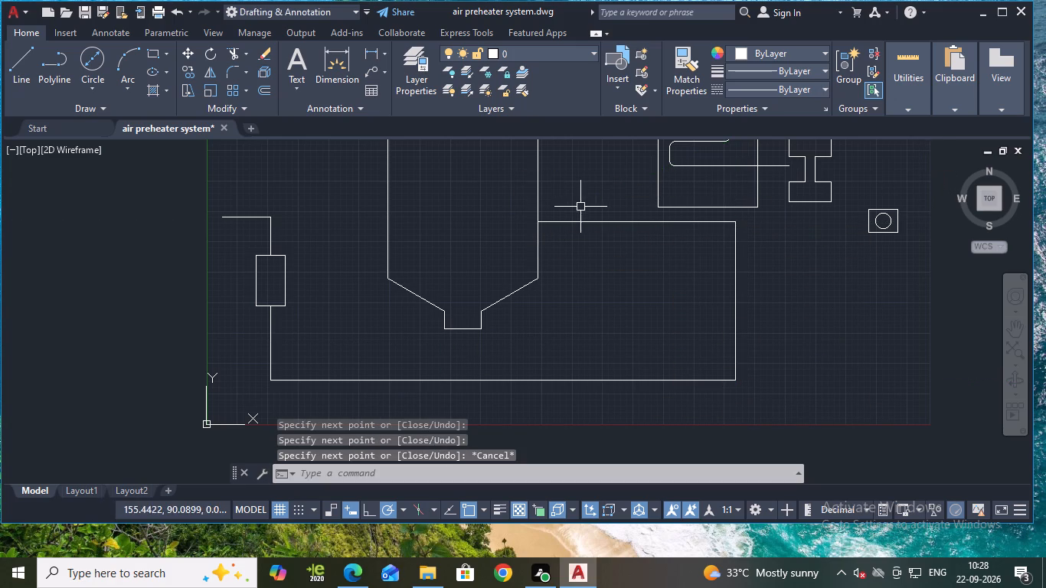
Trim the pipe's end back about 20 units from the vessel wall using a temporary vertical cutting line, and erase that line.
middle_drag(567, 198, 584, 237)
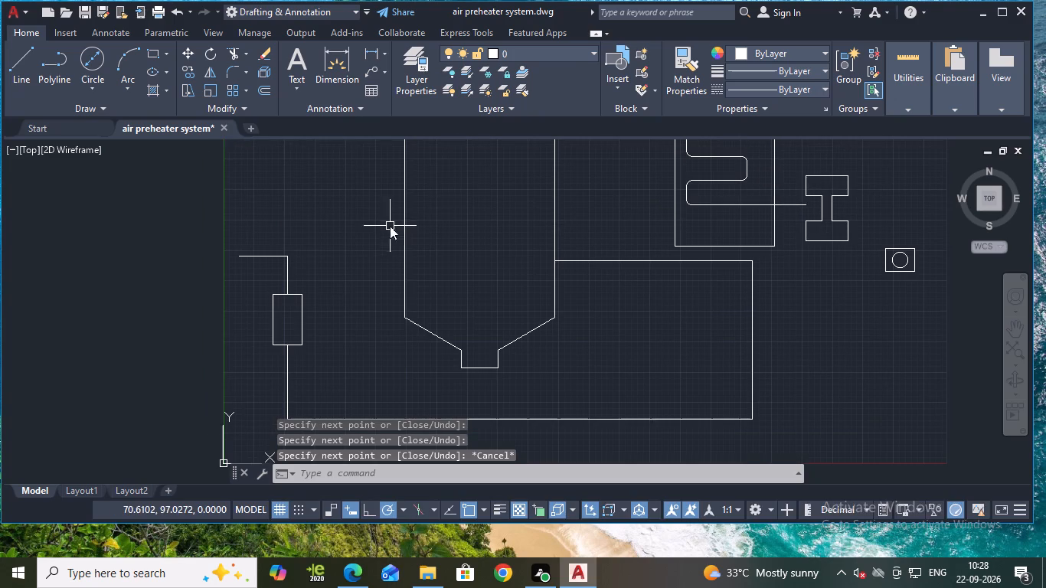
click(11, 66)
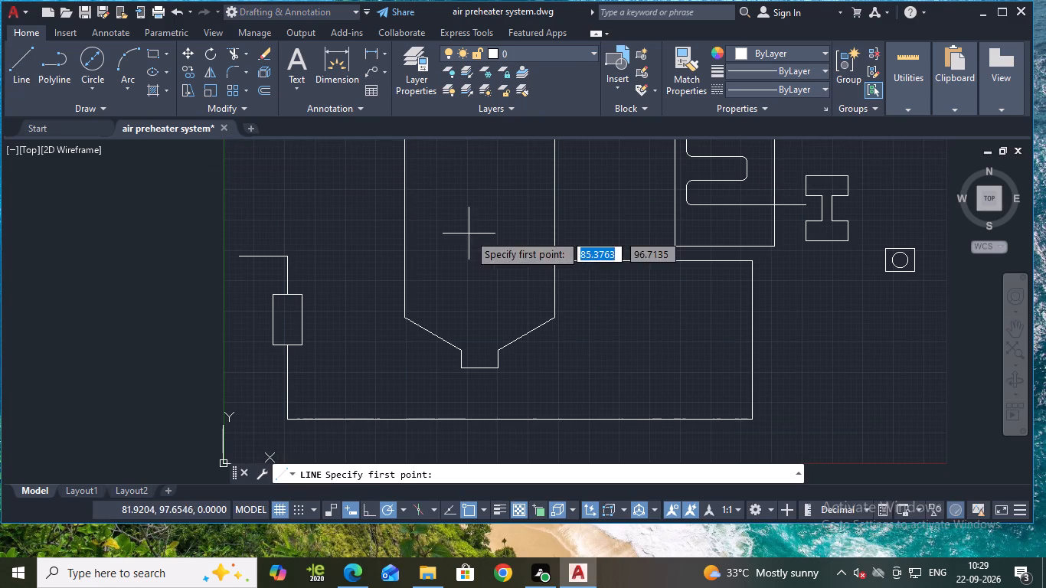
click(604, 230)
click(605, 276)
key(Escape)
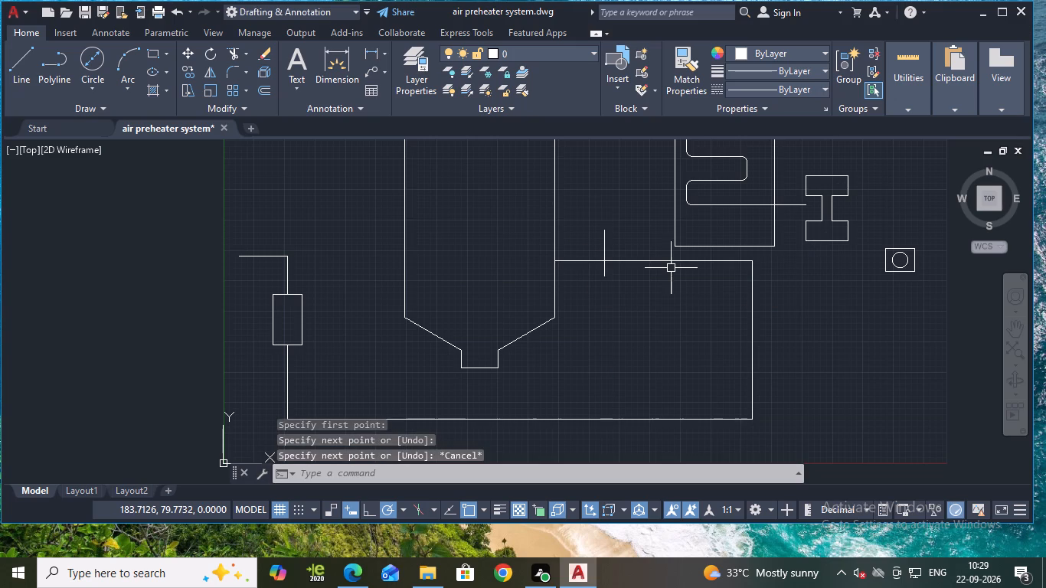
text(tr)
key(Return)
click(590, 260)
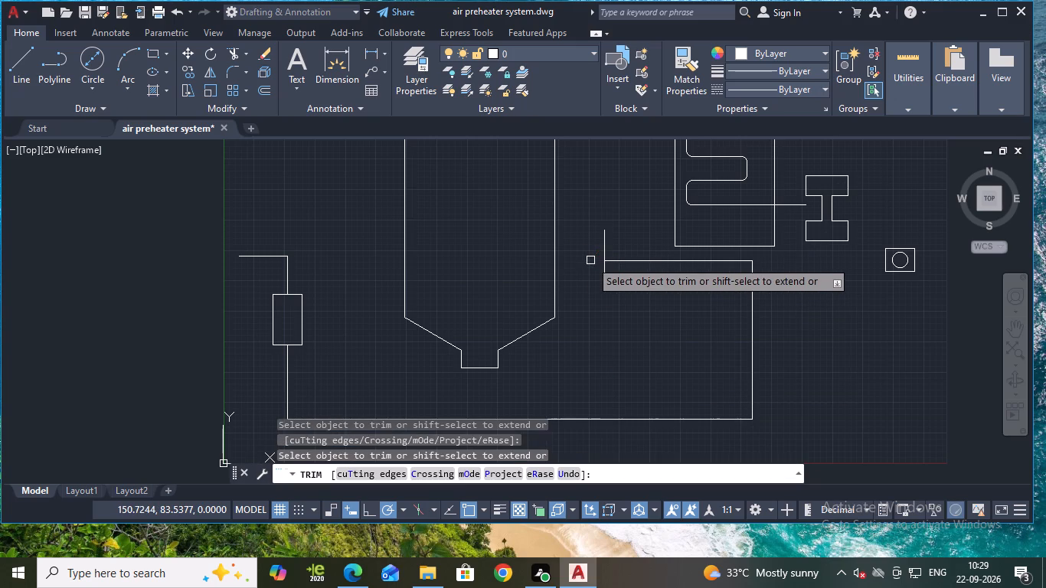
key(Escape)
click(603, 250)
key(e)
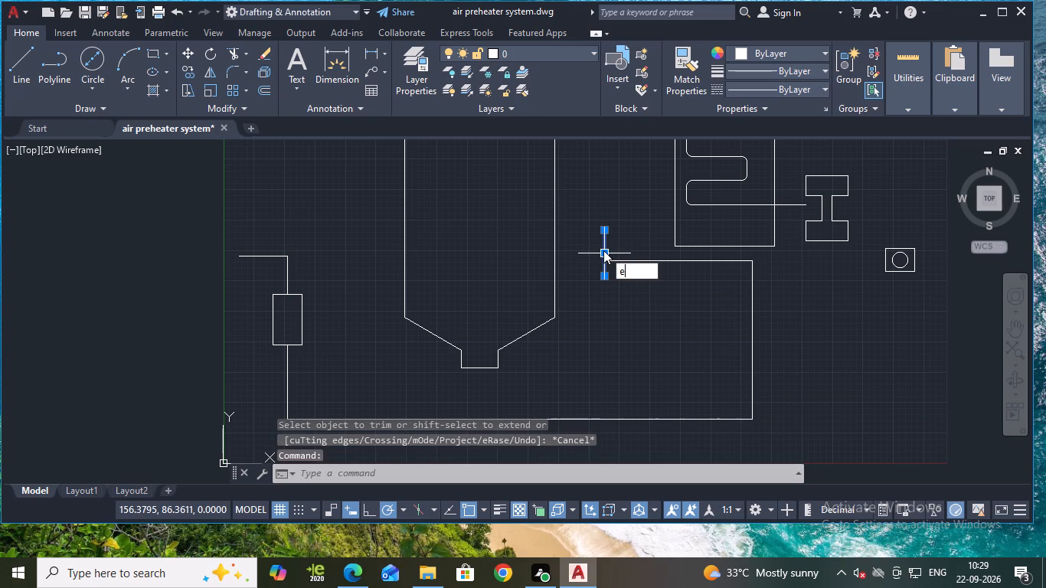
key(Return)
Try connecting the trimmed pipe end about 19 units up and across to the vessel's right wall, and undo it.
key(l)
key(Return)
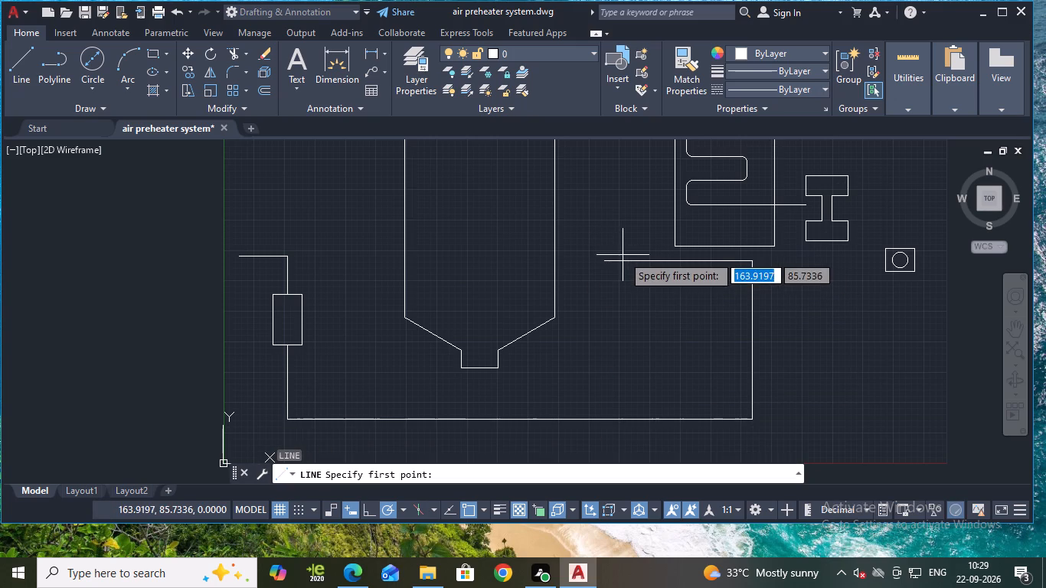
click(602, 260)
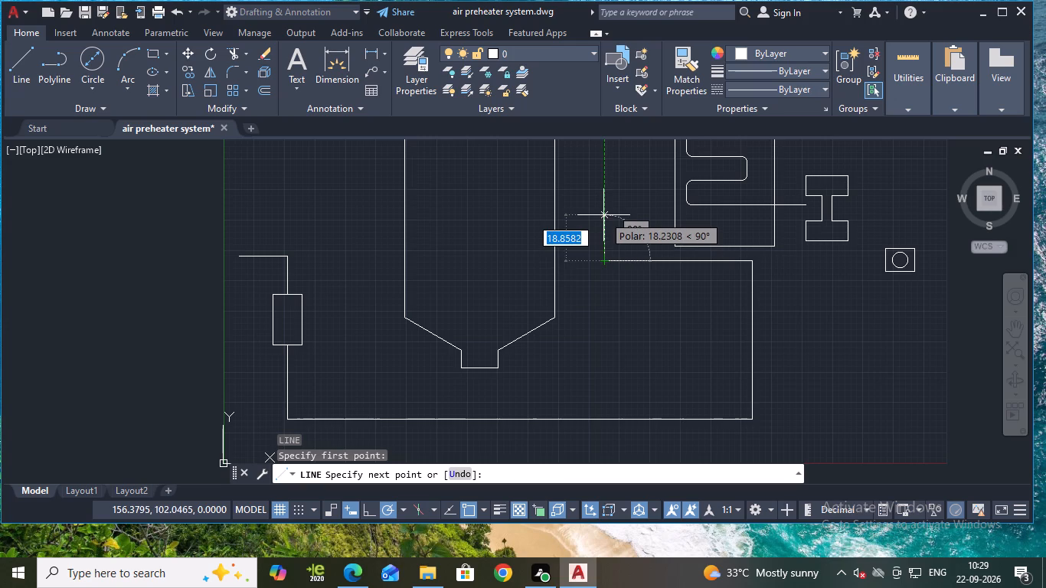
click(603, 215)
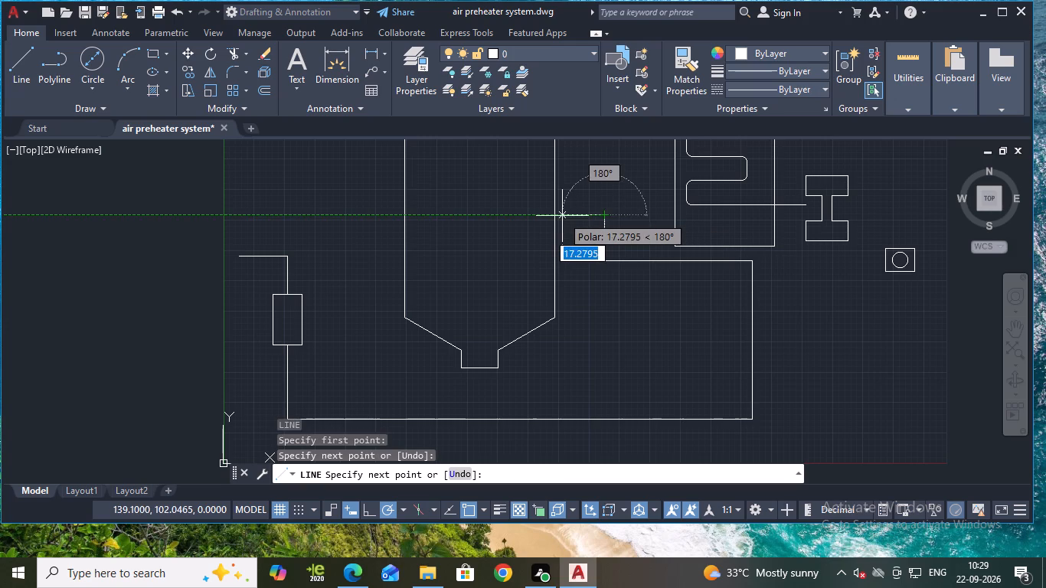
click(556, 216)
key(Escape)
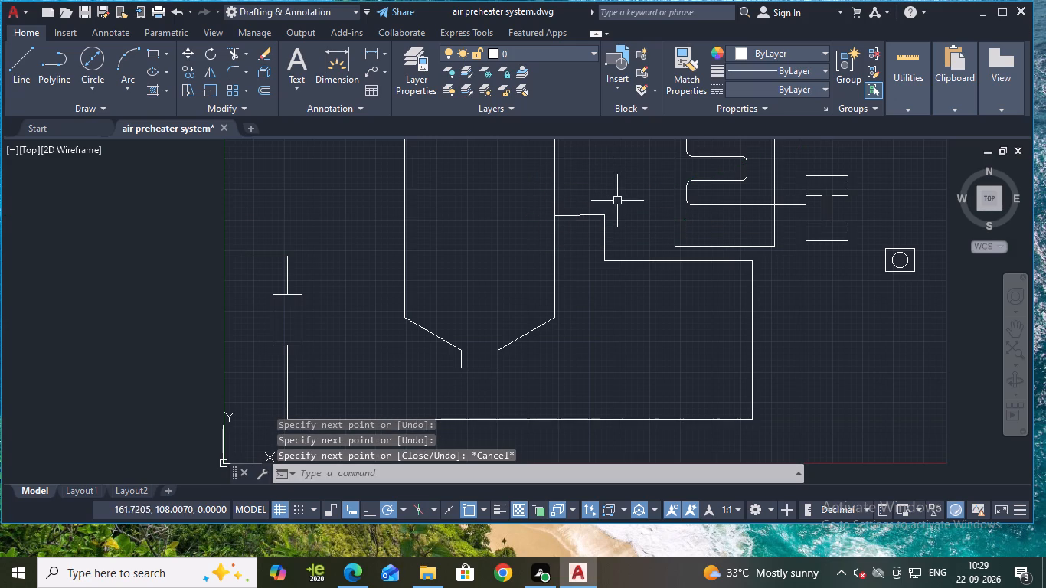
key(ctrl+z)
Connect the trimmed pipe end to the vessel's right wall with lines about 18 units up and 20 units left.
key(l)
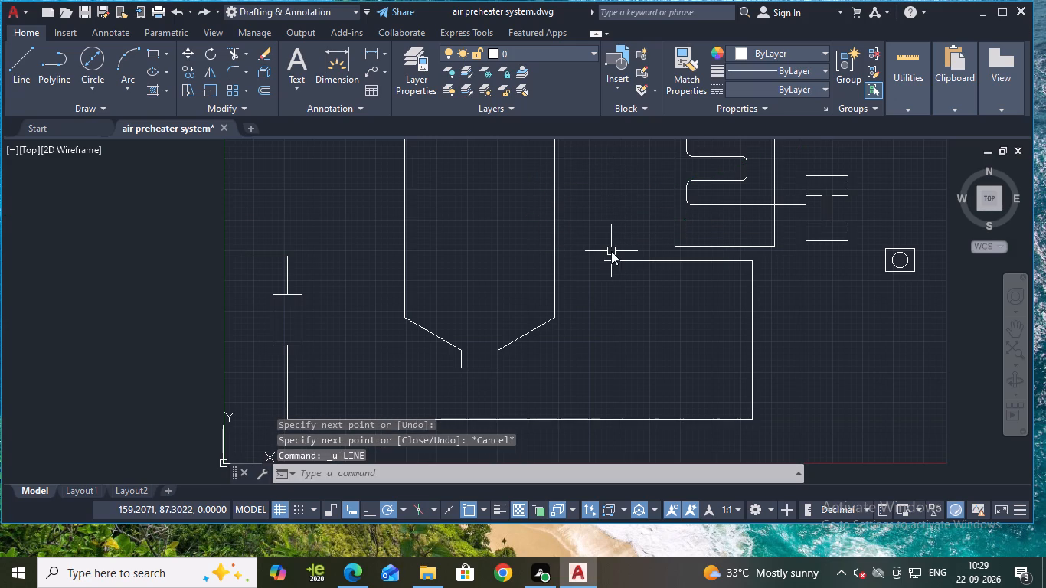
key(Return)
click(604, 259)
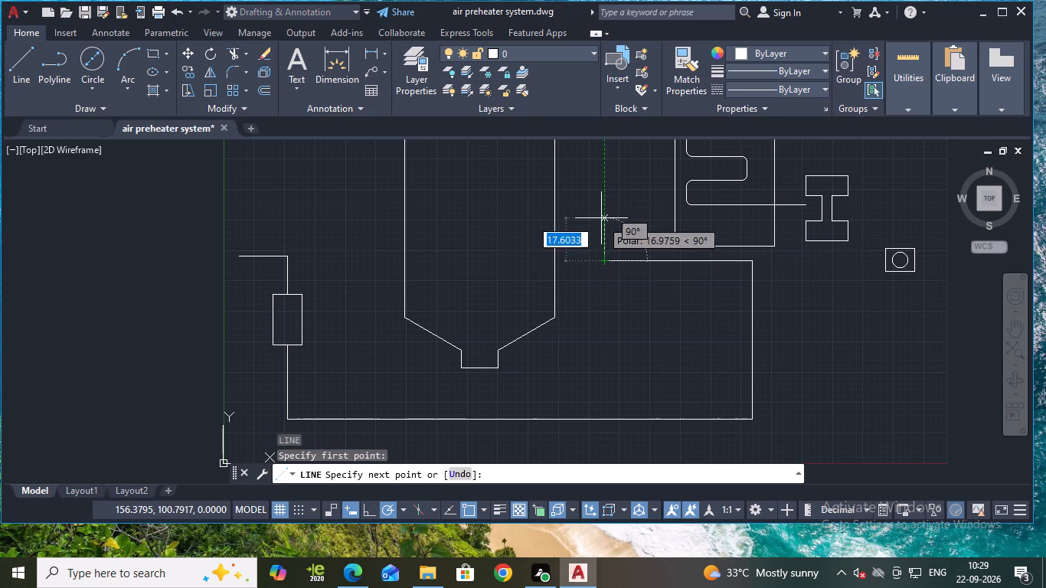
click(601, 217)
click(556, 217)
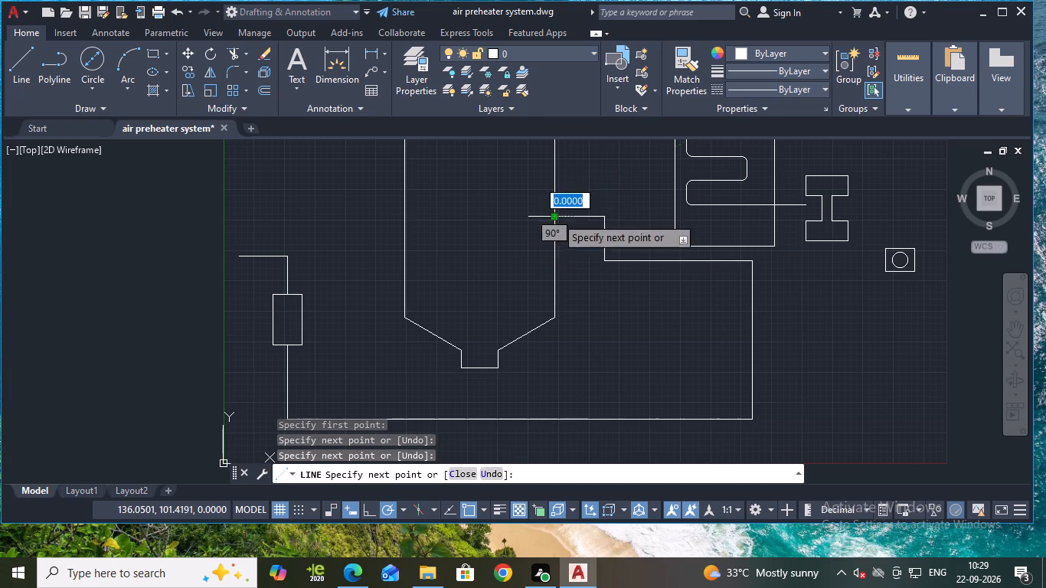
key(Escape)
Draw two horizontal lines across the vessel between its side walls, about 27 and 47 units above the hopper's upper corners.
click(14, 75)
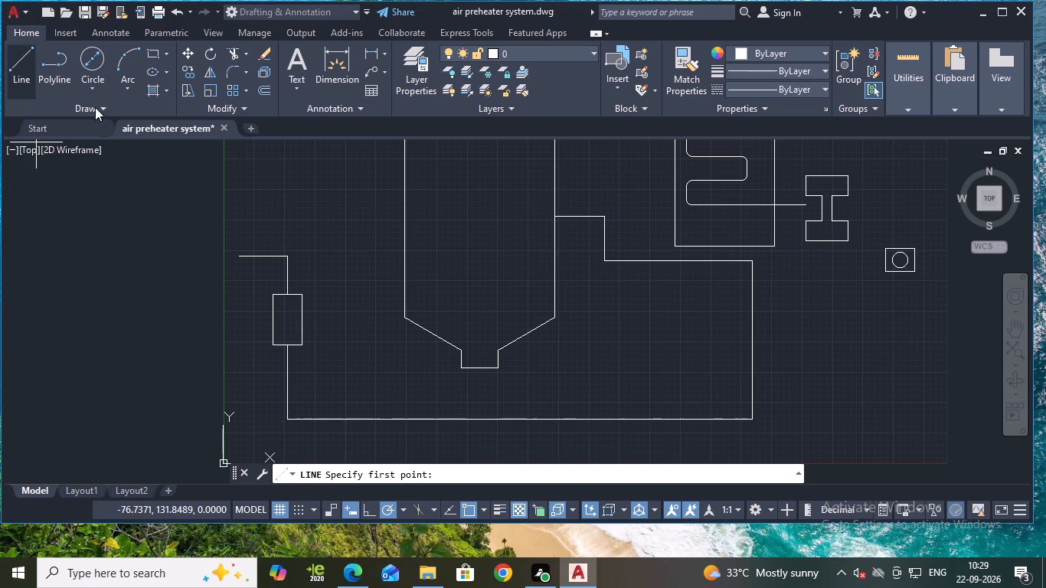
click(406, 253)
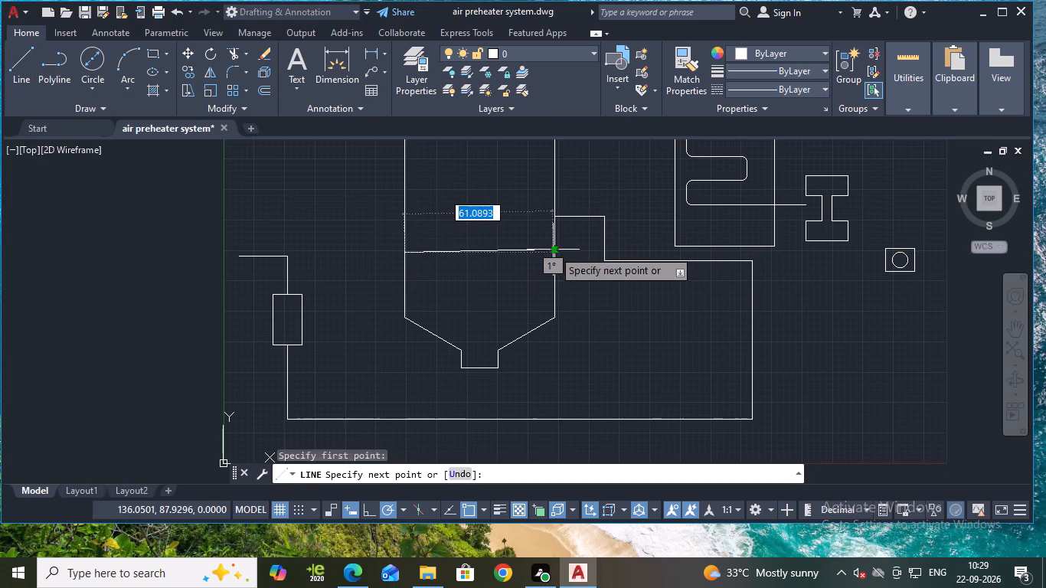
click(554, 252)
key(Escape)
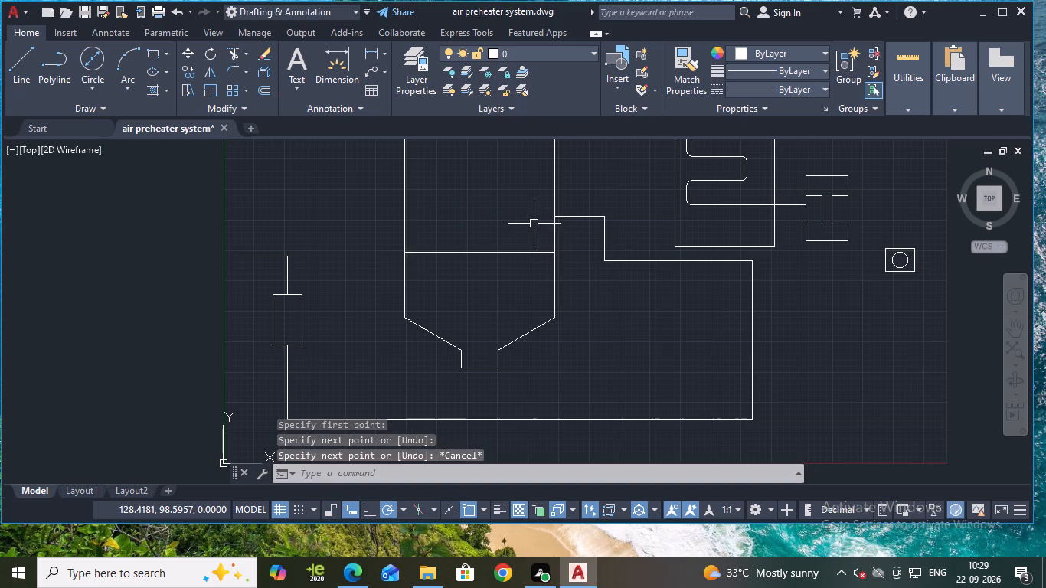
key(space)
middle_drag(455, 214, 464, 256)
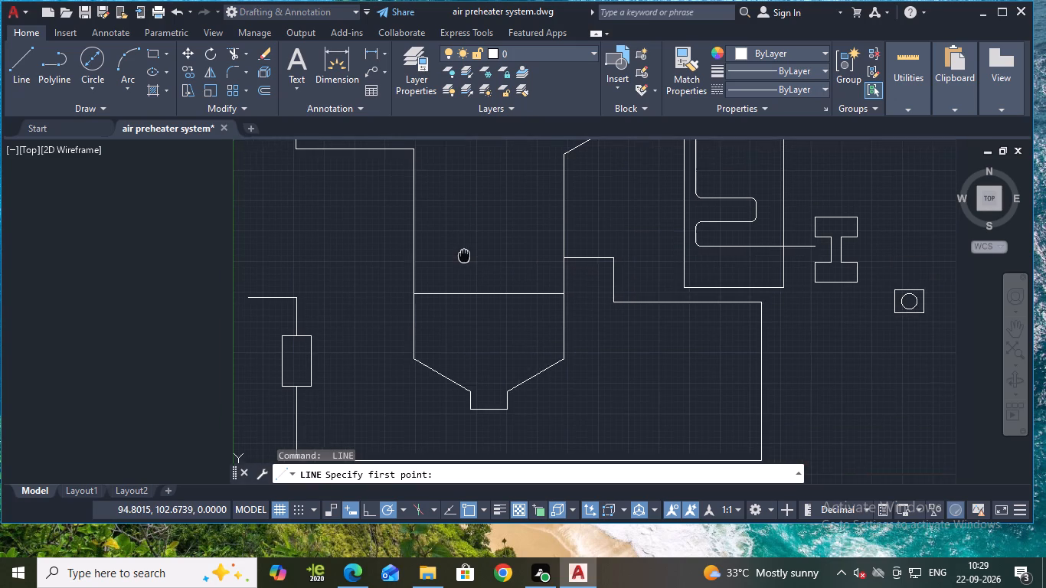
middle_drag(464, 256, 463, 258)
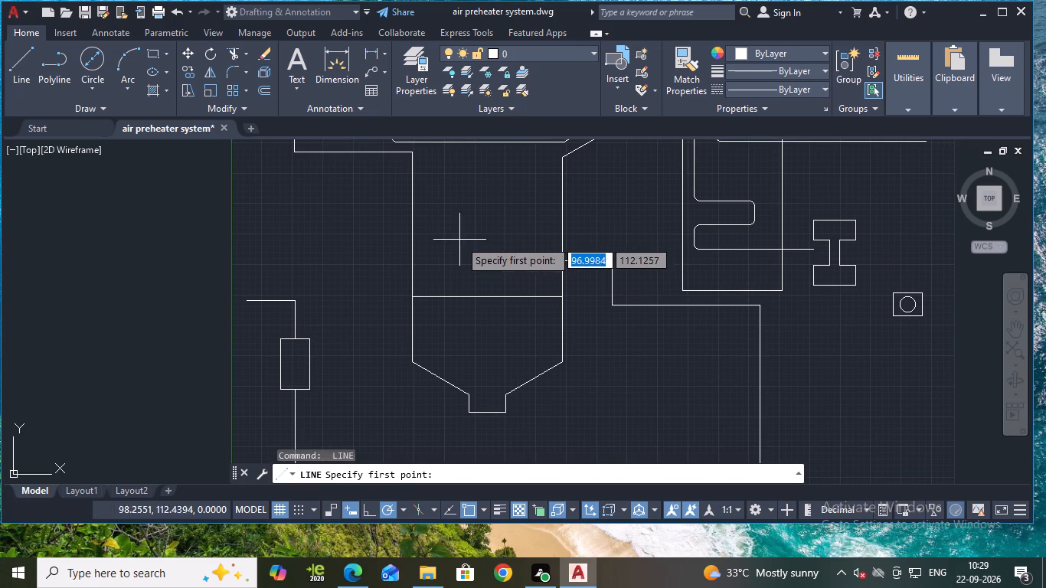
click(411, 248)
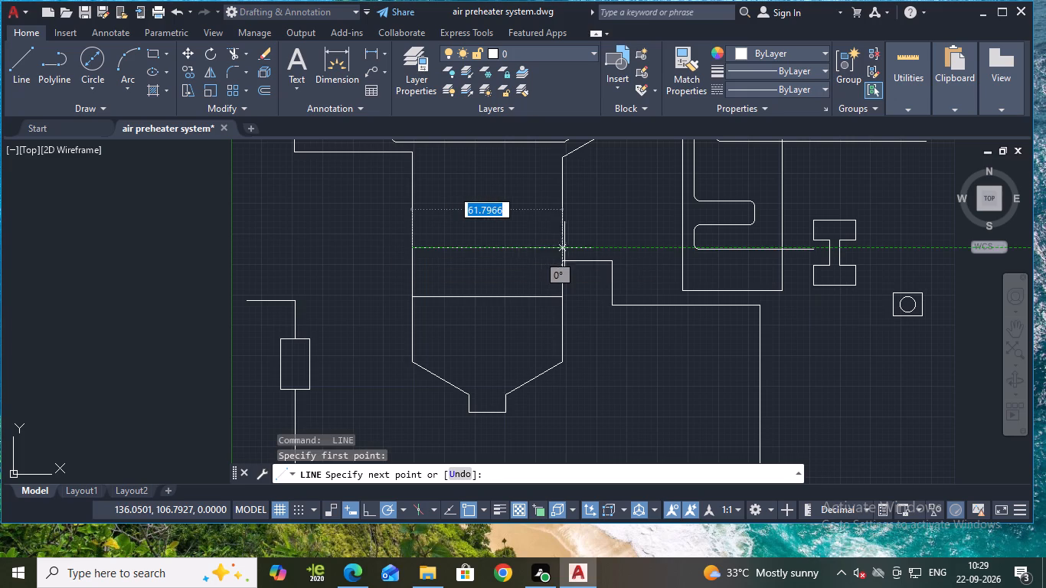
click(564, 249)
key(Escape)
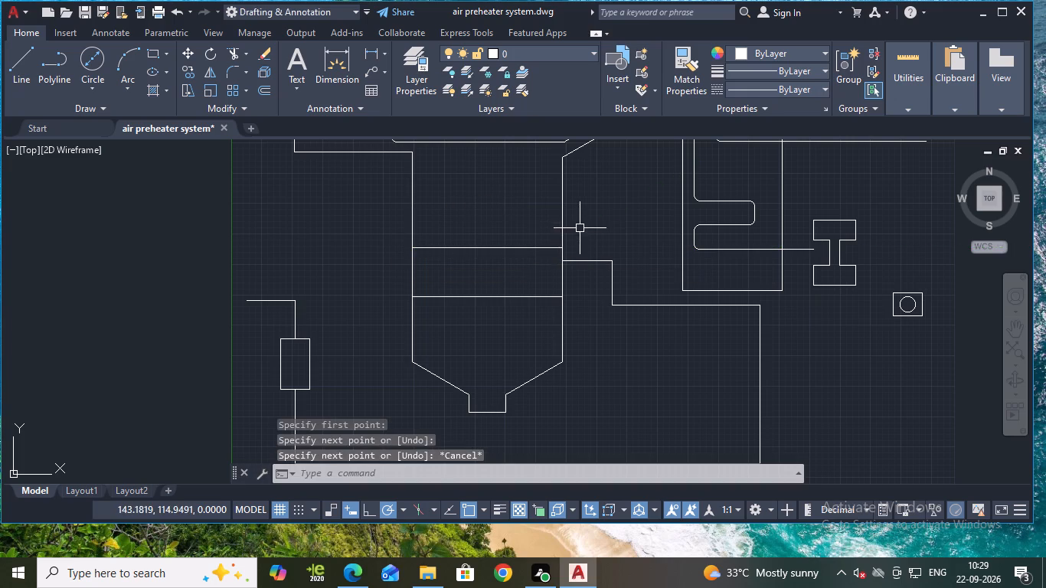
Draw a three-sided box outside the vessel's left wall, about 15 units wide, joining the left ends of the two horizontal lines.
click(16, 63)
middle_drag(349, 263, 361, 252)
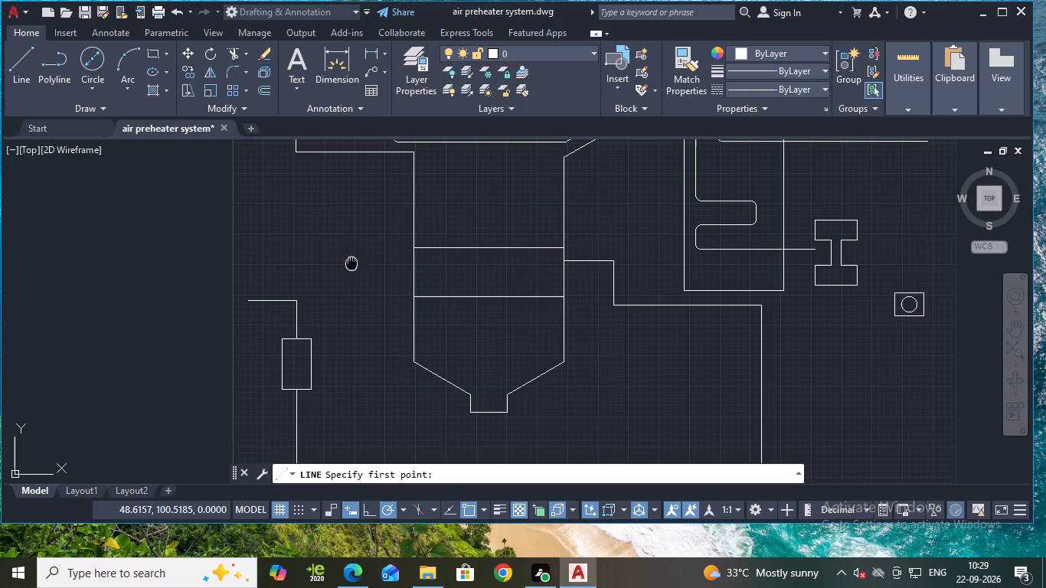
middle_drag(361, 252, 368, 243)
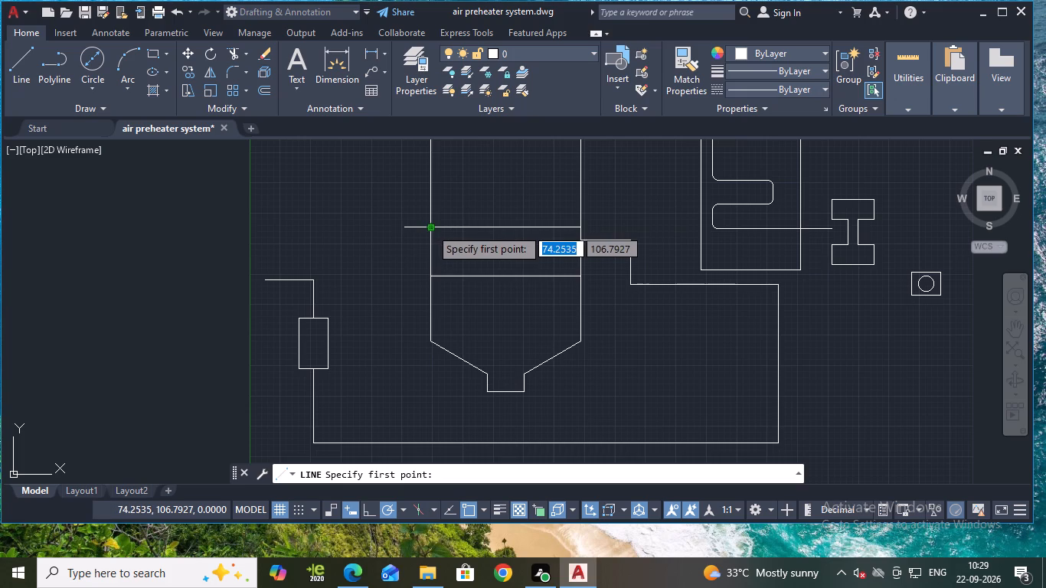
click(430, 228)
click(394, 230)
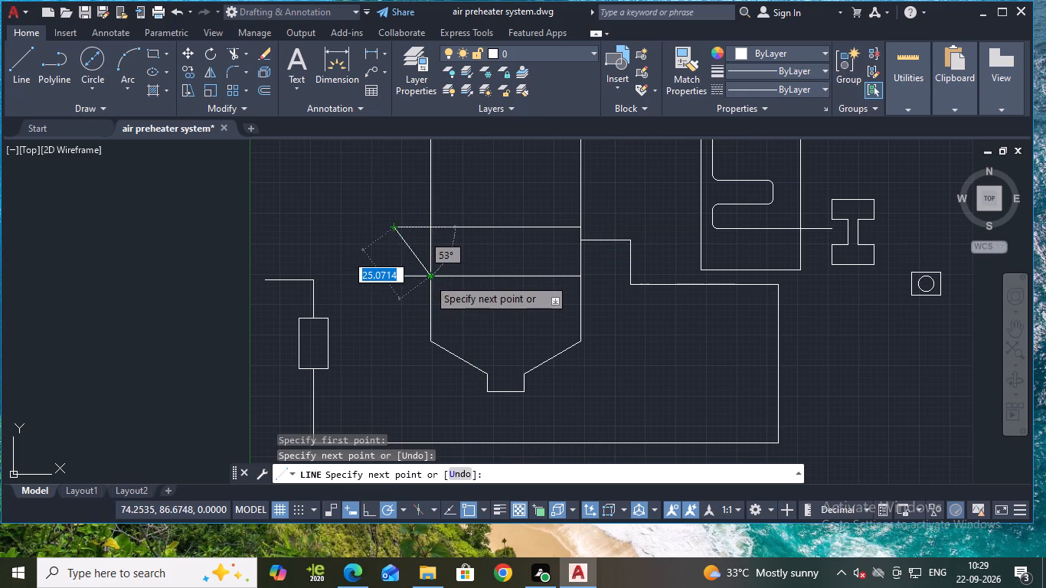
click(394, 279)
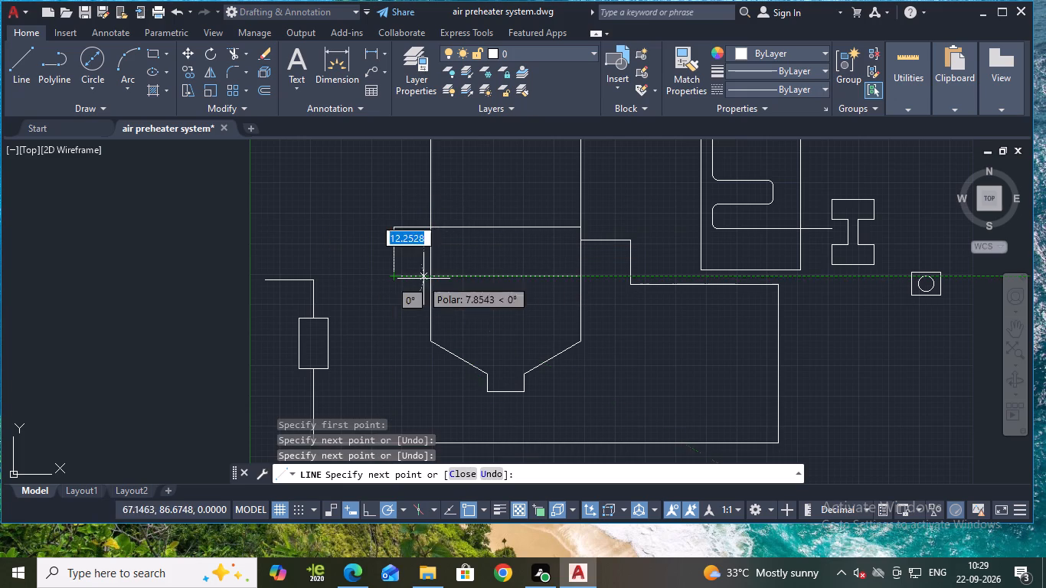
click(430, 278)
key(Escape)
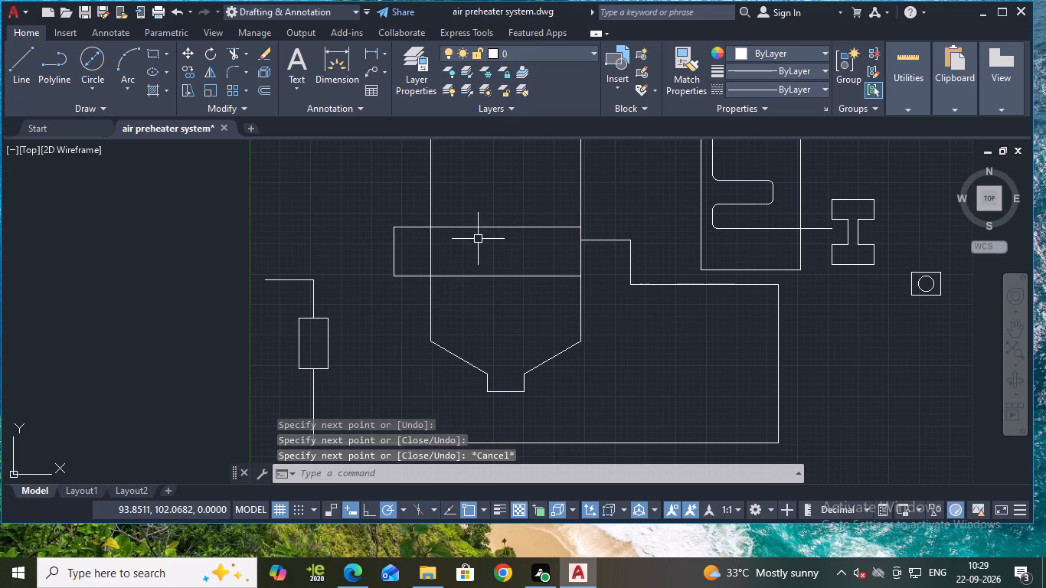
Save the drawing.
key(ctrl+s)
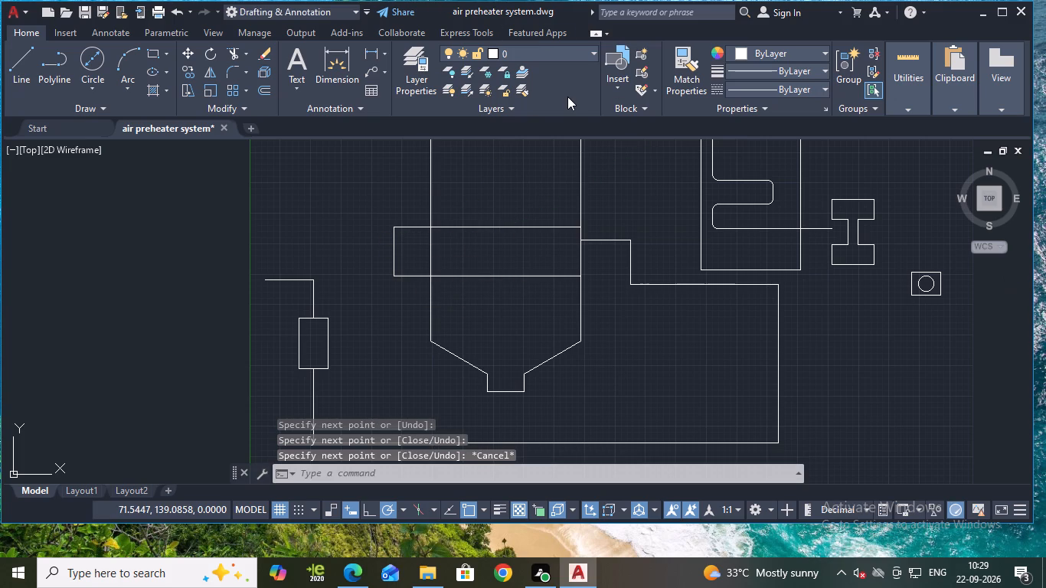
Connect the outer box's left side to the small rectangle with lines about 13 units left, 38 down and 13 left, and save.
click(16, 48)
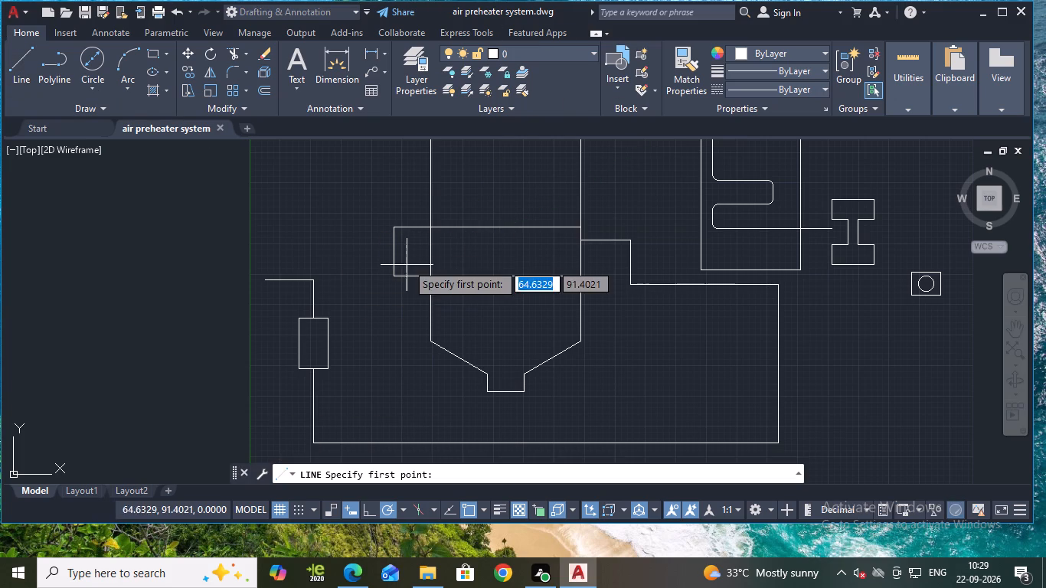
click(393, 253)
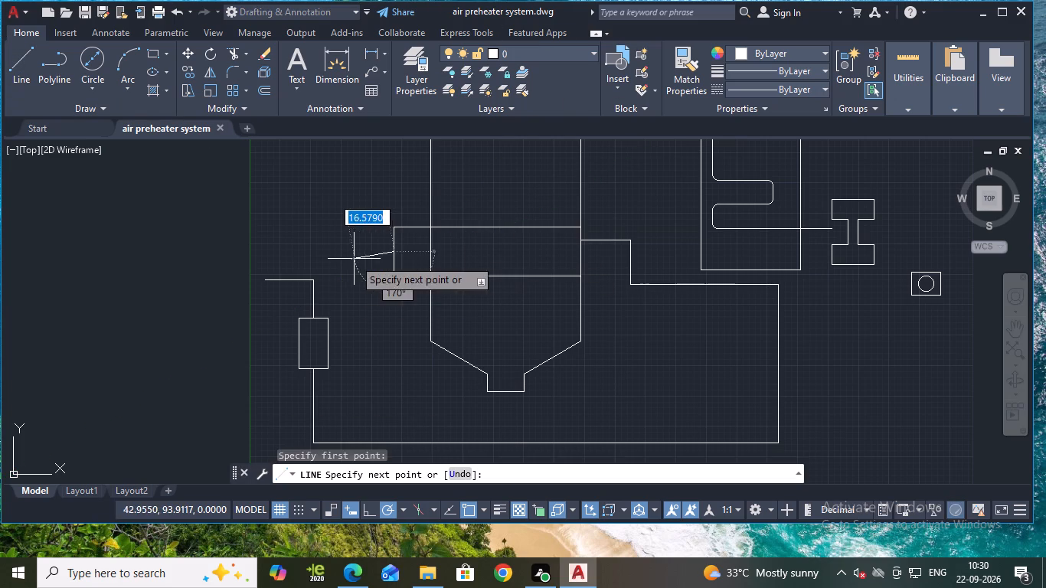
click(361, 253)
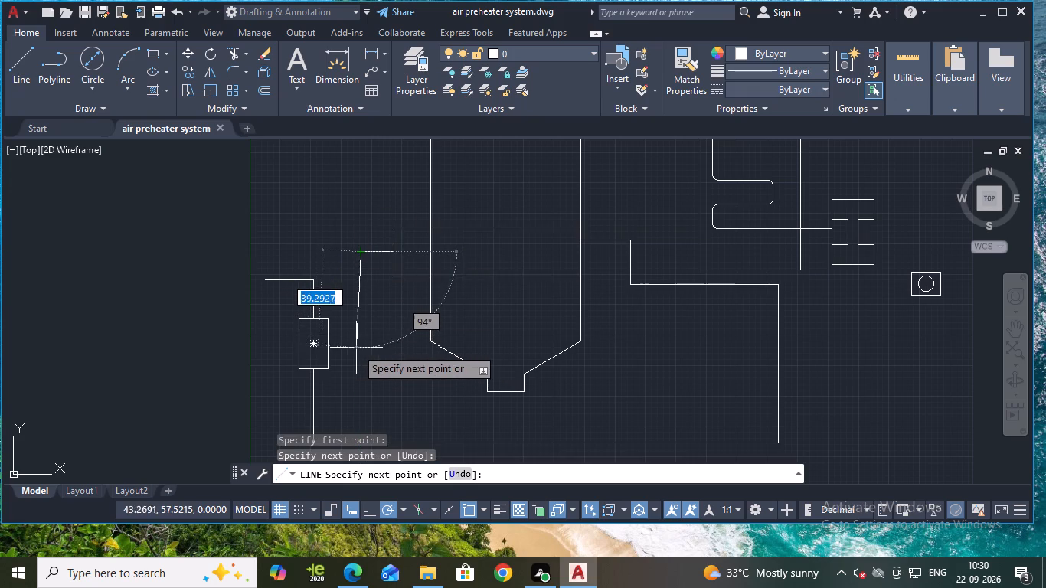
click(361, 346)
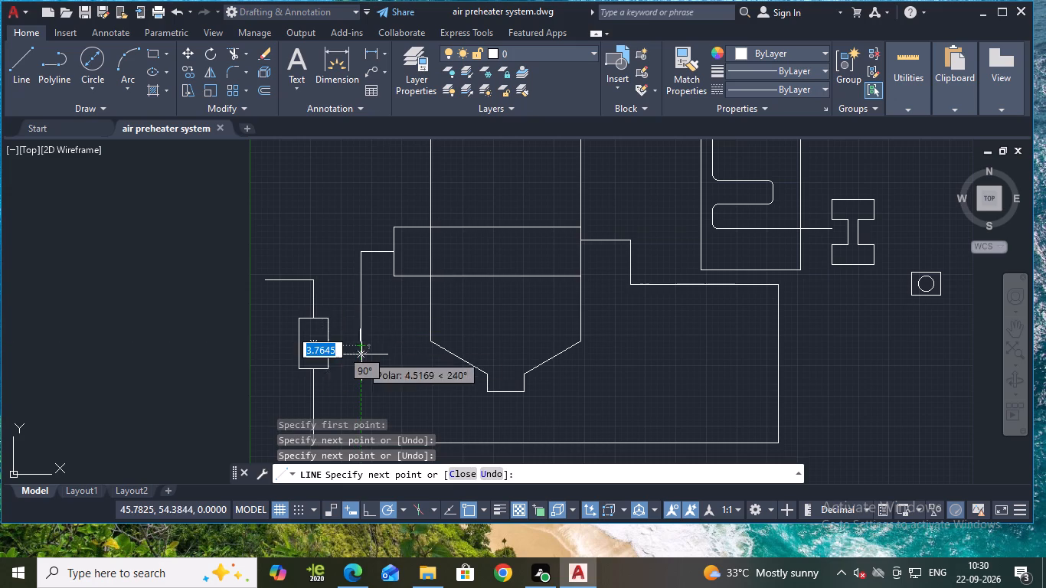
scroll(361, 354, up, 2)
click(277, 338)
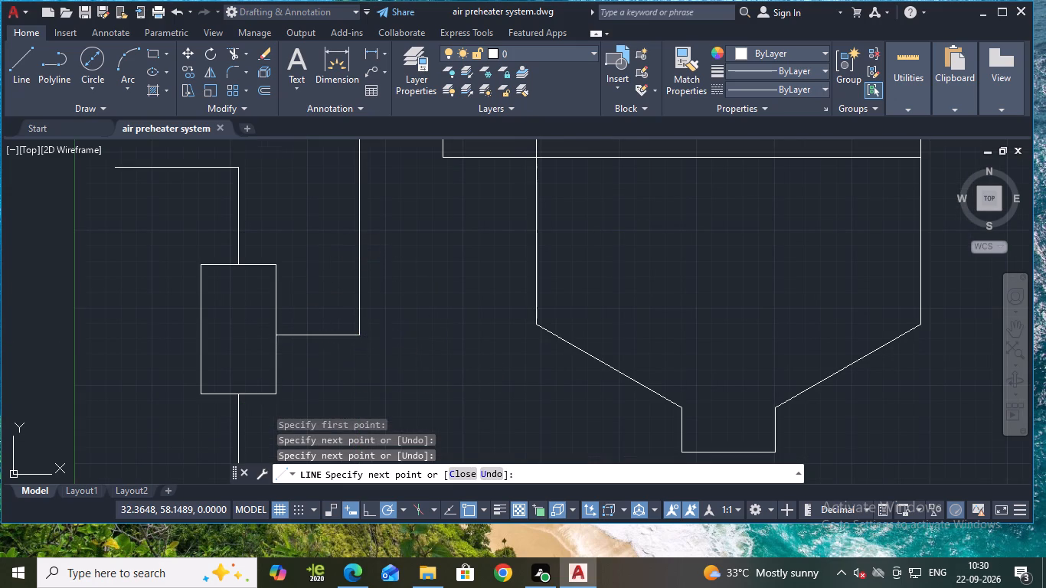
key(Escape)
scroll(342, 294, down, 2)
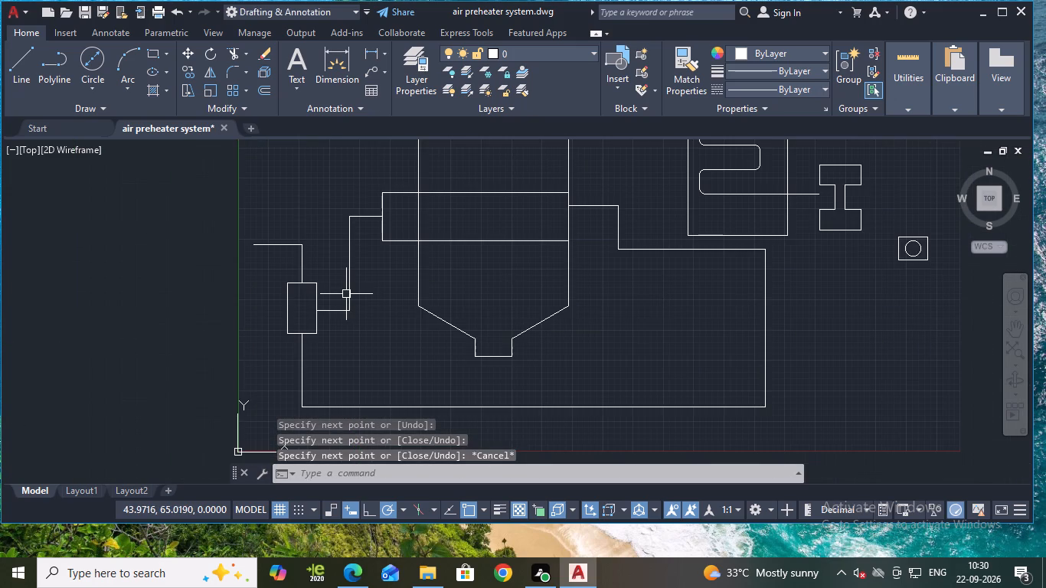
key(ctrl+s)
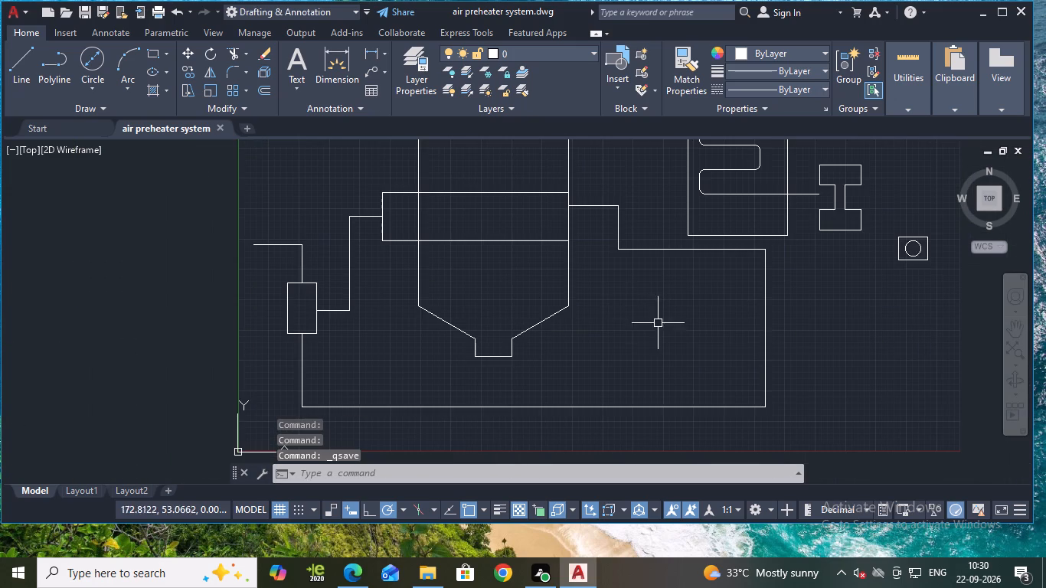
Draw a vertical line about 24 units down from the bottom of the large circle, crossing the enclosure's lower edge.
middle_drag(837, 329, 685, 362)
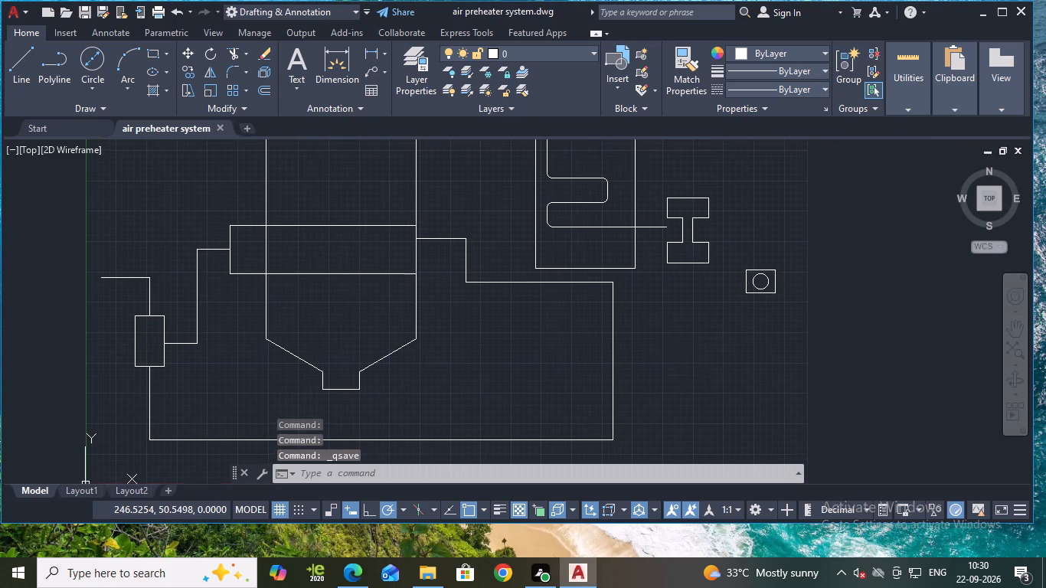
click(26, 54)
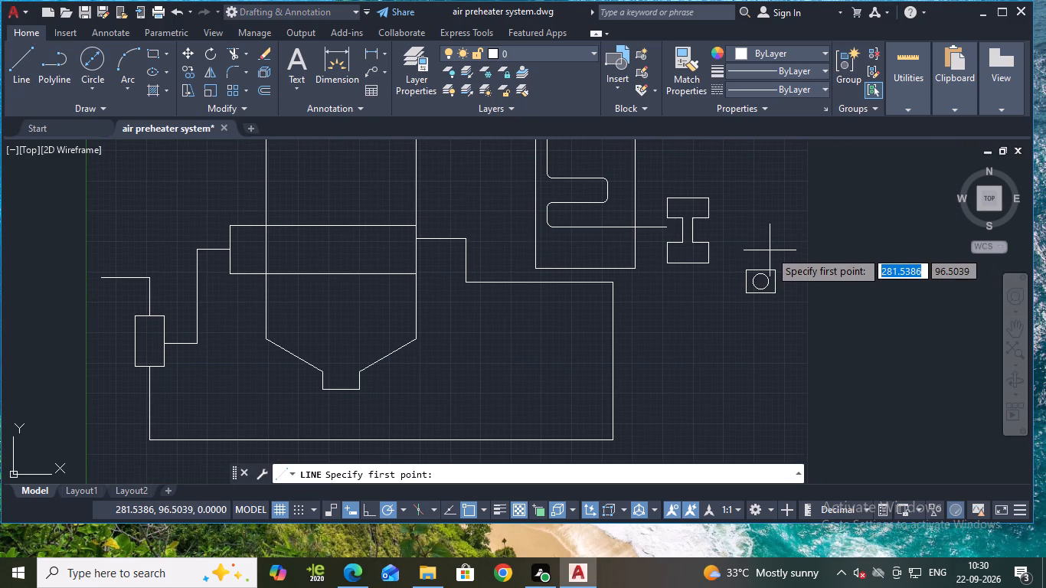
middle_drag(396, 192, 531, 420)
middle_drag(339, 385, 368, 327)
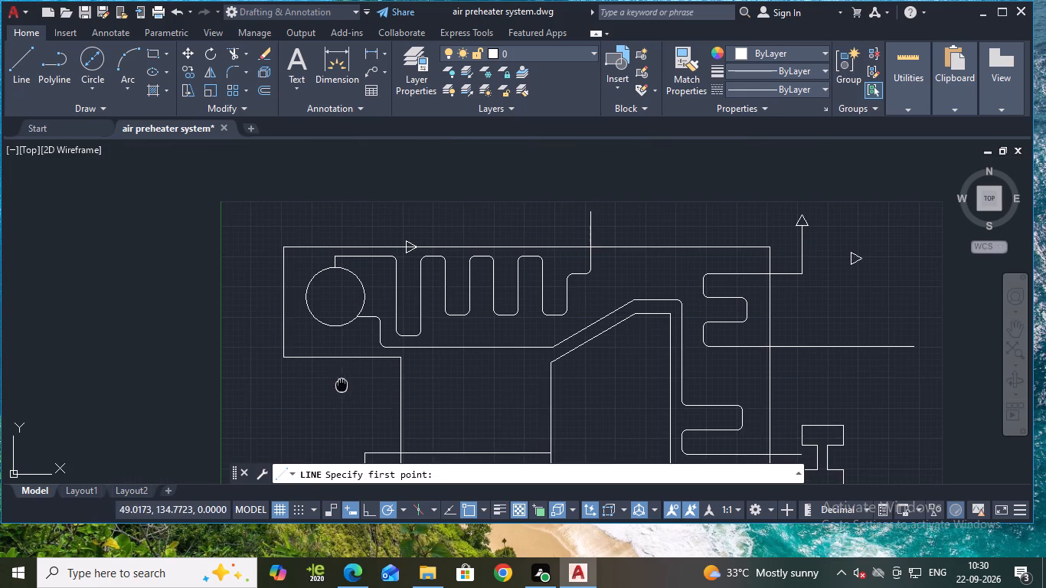
middle_drag(368, 327, 372, 318)
click(365, 260)
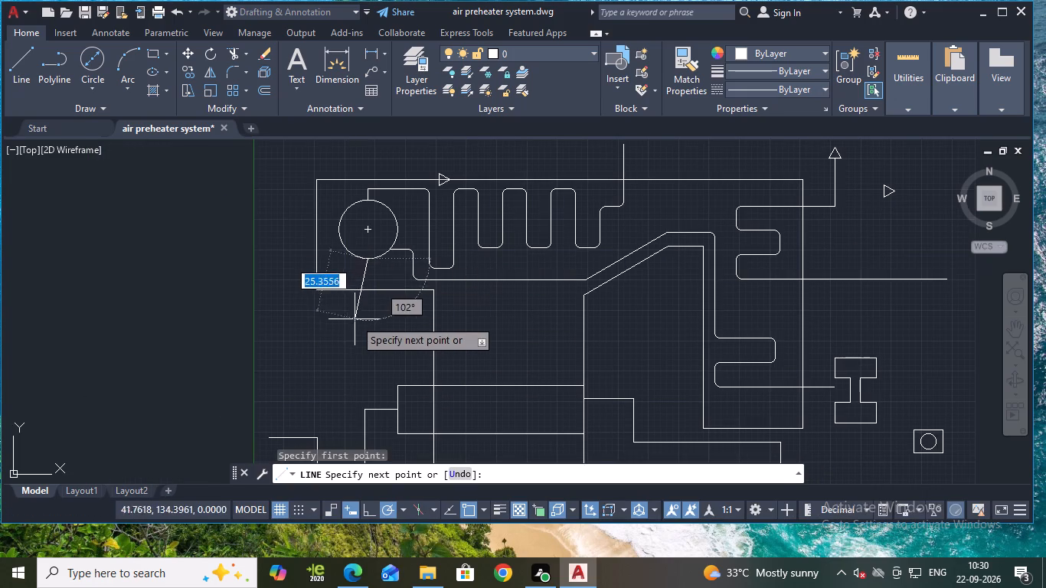
click(366, 318)
key(Escape)
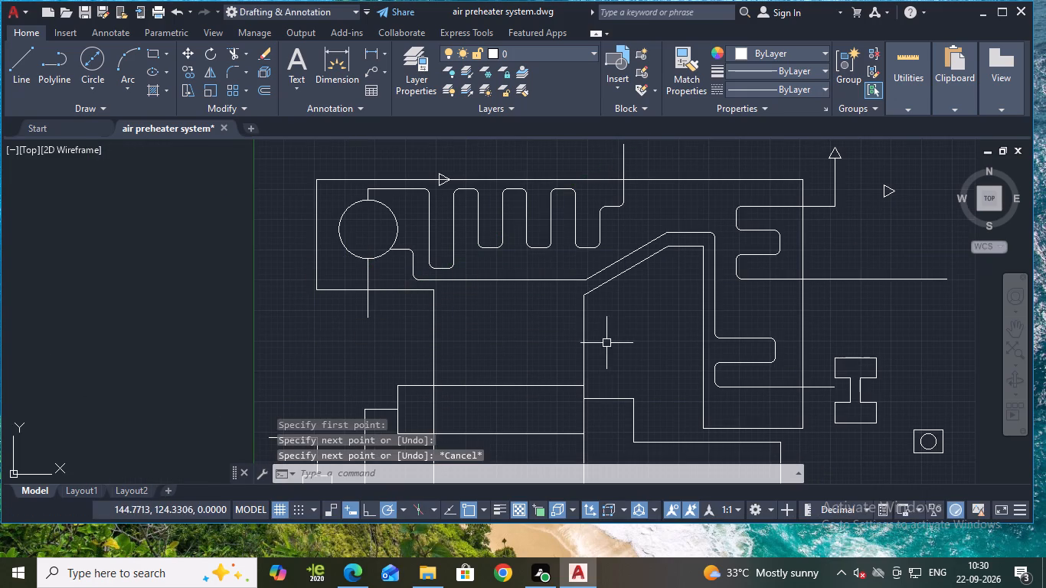
Connect the I-shape's lower flange to the boxed circle with lines about 10 units right, 12 down and 6 right.
middle_drag(624, 345, 358, 221)
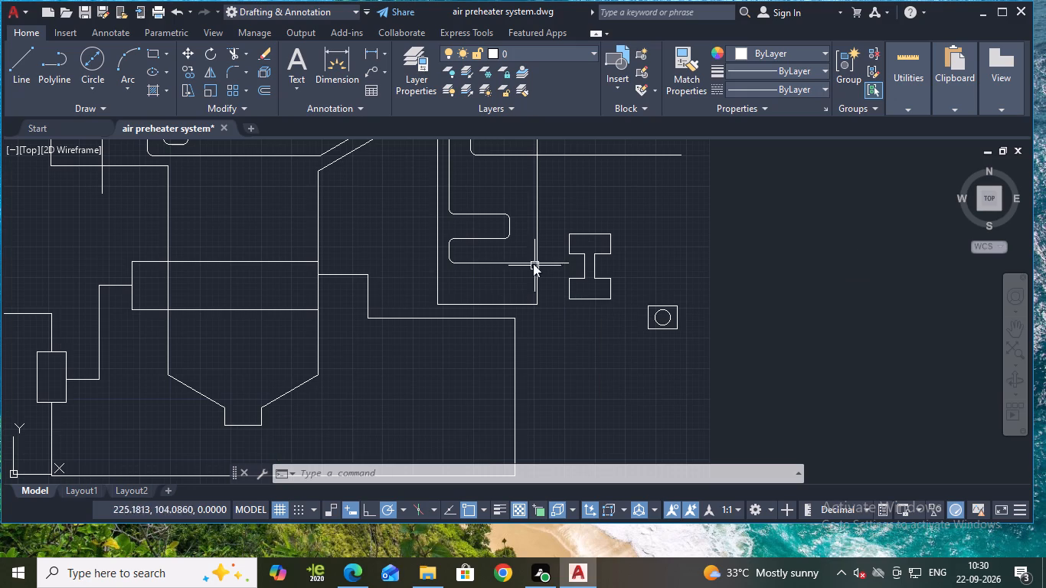
click(23, 57)
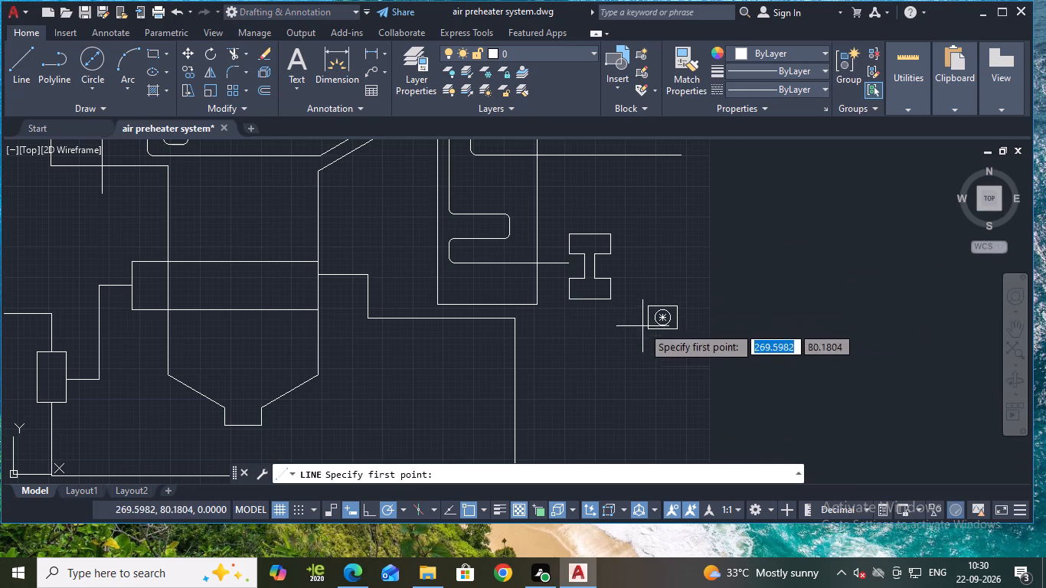
scroll(636, 307, up, 1)
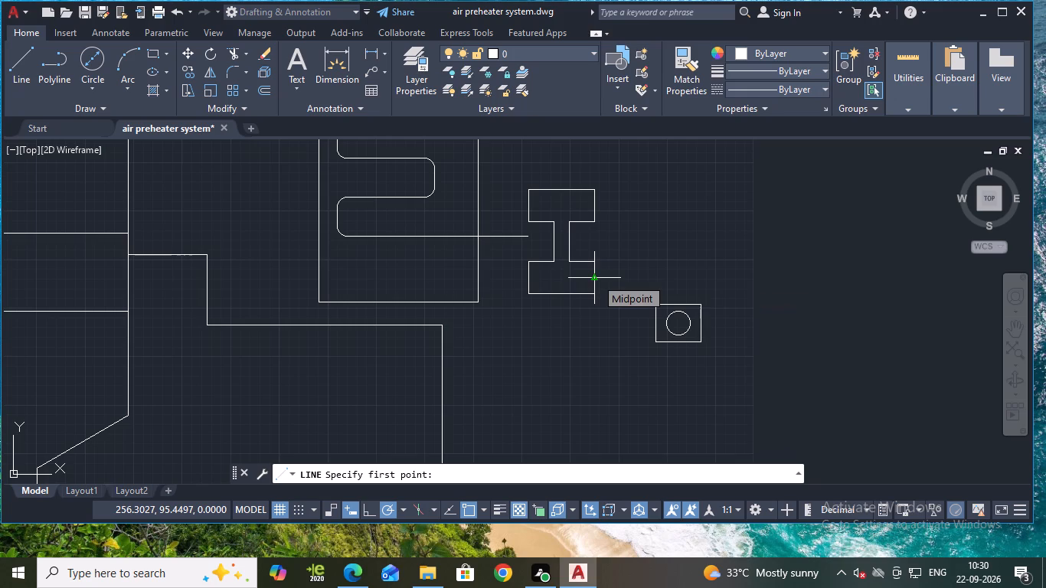
click(596, 278)
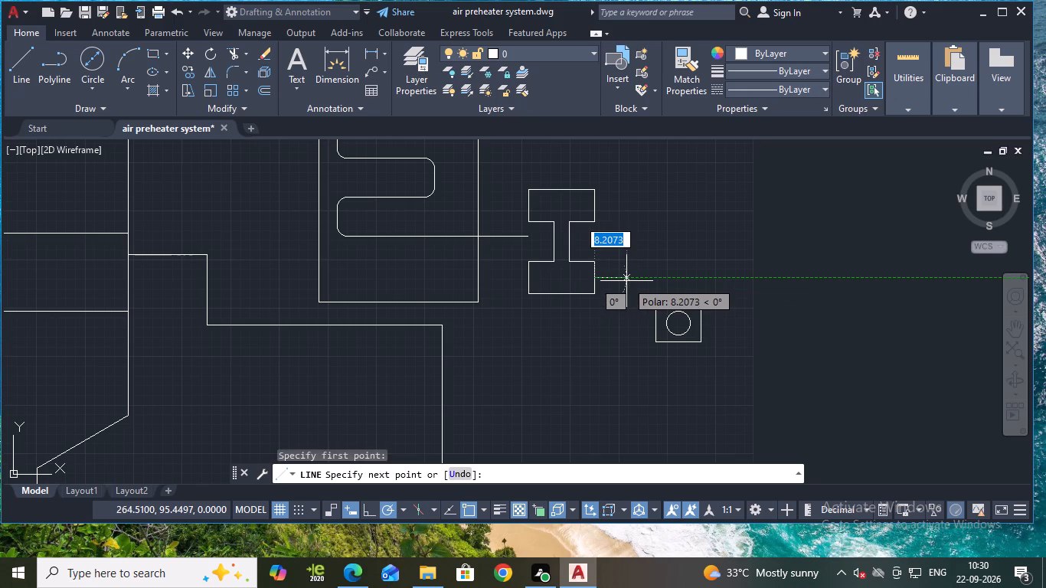
click(633, 281)
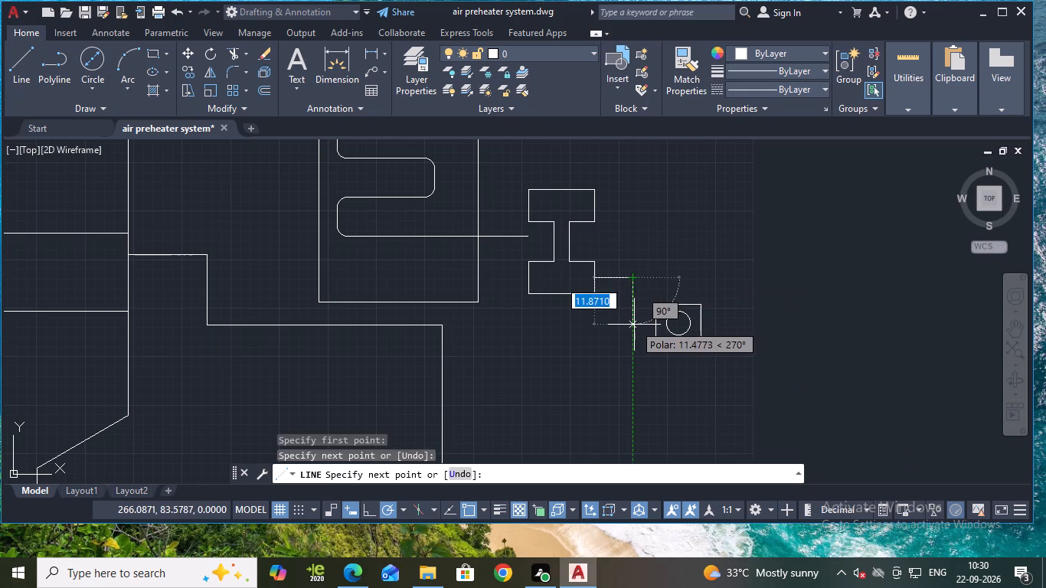
click(635, 326)
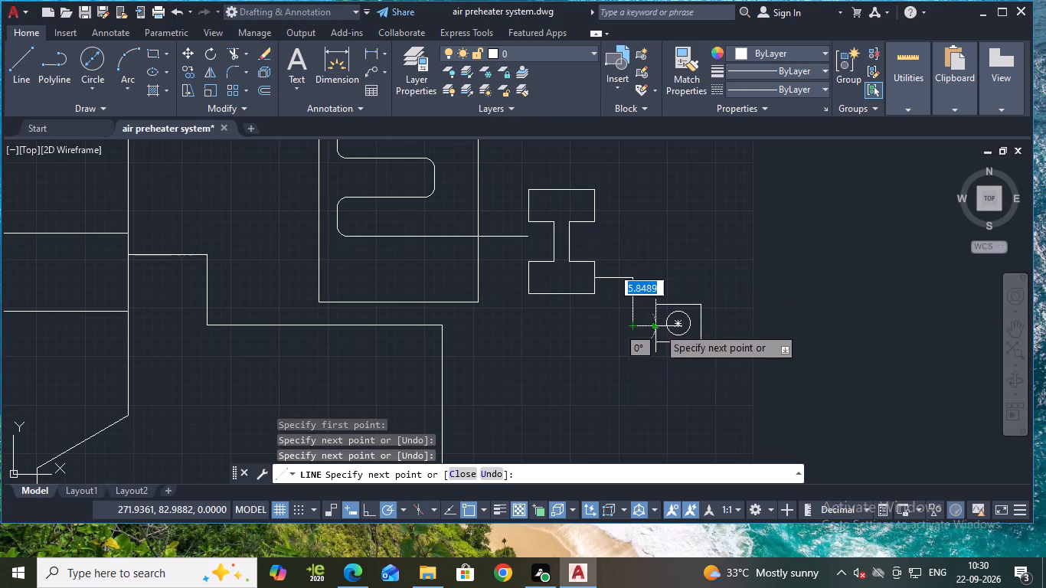
scroll(658, 330, up, 3)
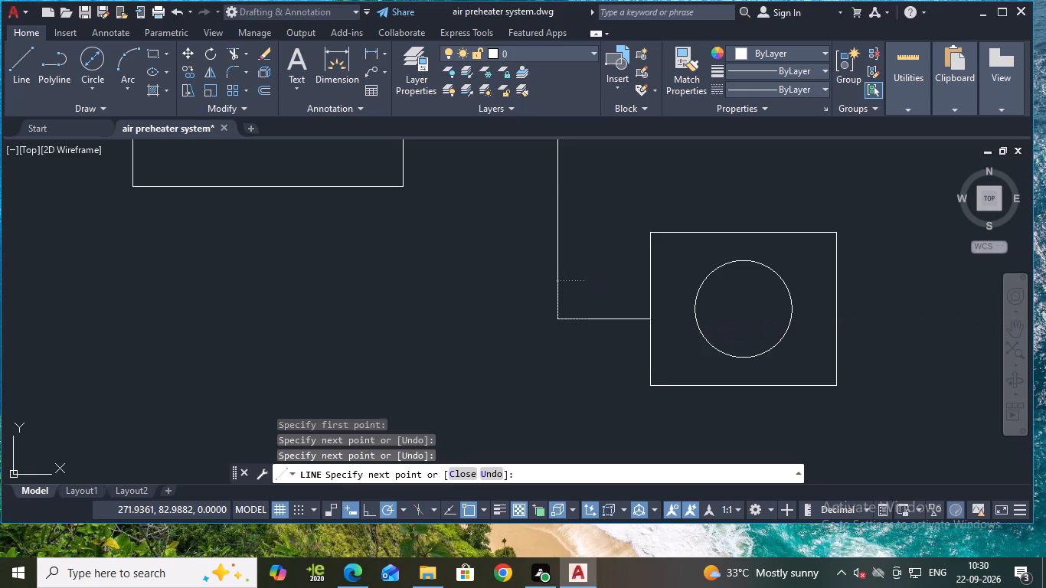
click(652, 320)
key(Escape)
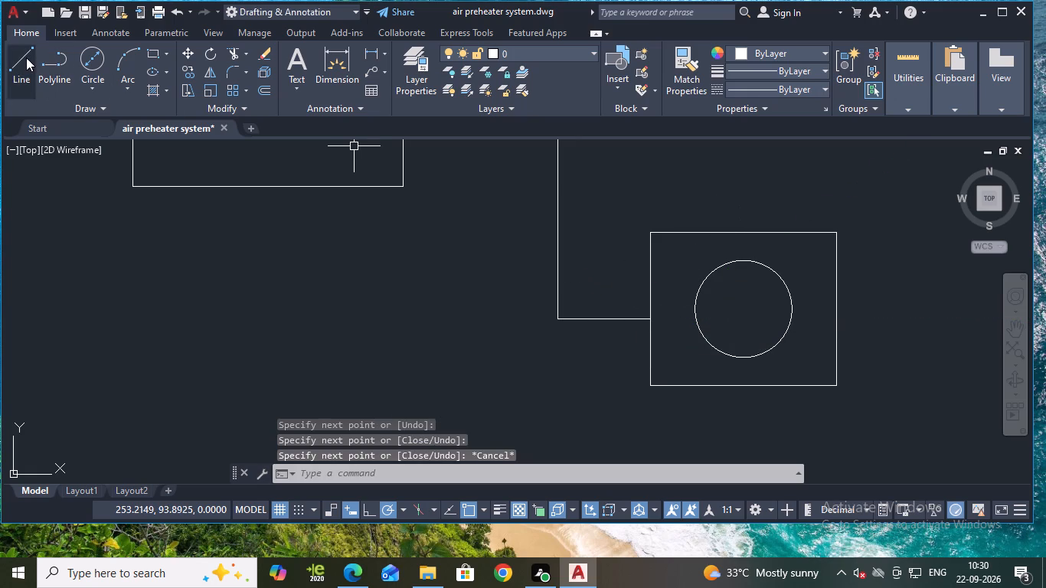
Draw a pipe from the boxed circle's right side, about 7 units right and 8 units up, and save the drawing.
click(26, 57)
scroll(980, 326, down, 1)
middle_drag(946, 326, 750, 334)
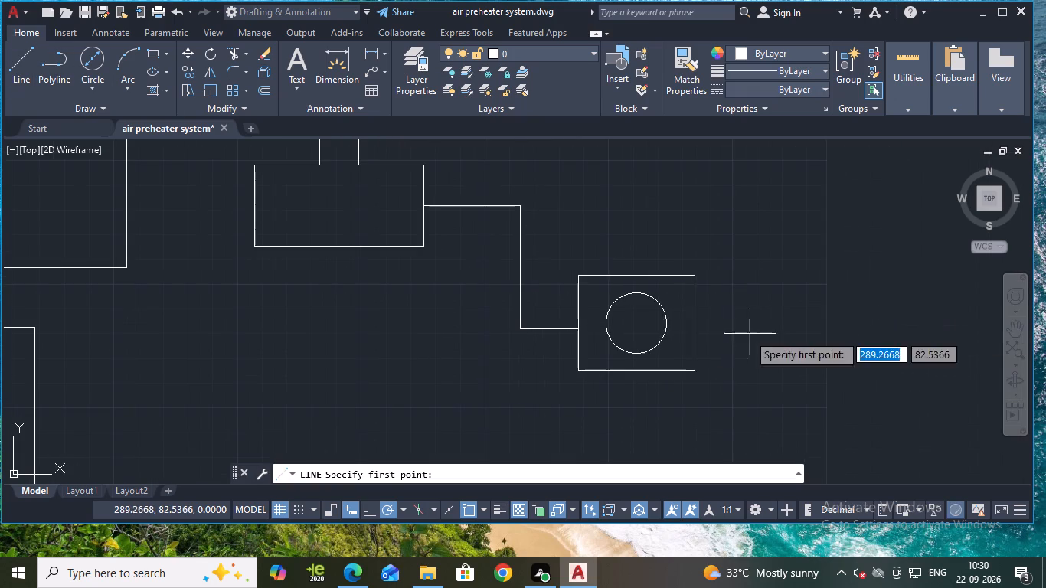
click(696, 325)
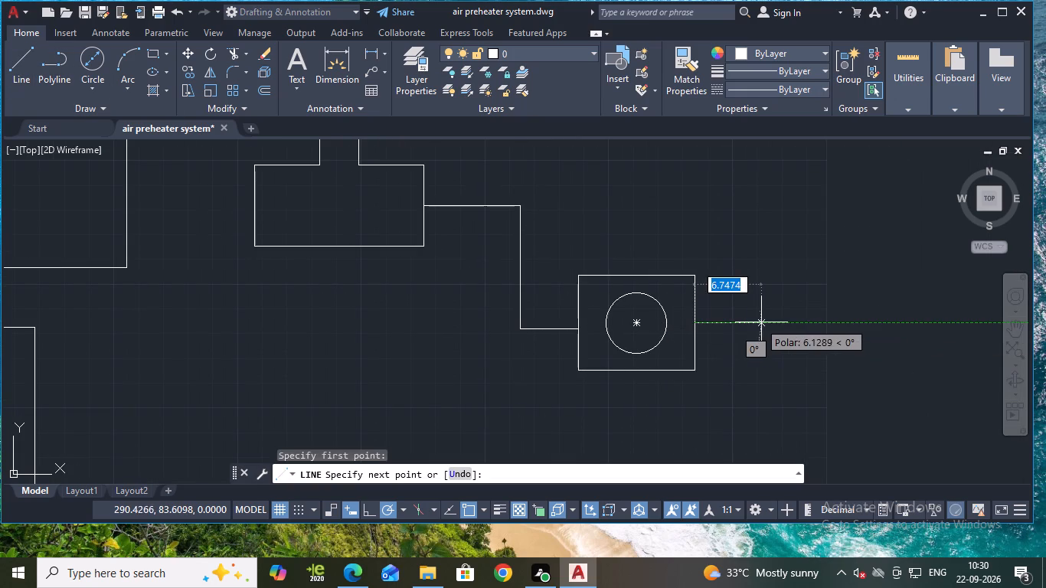
click(767, 323)
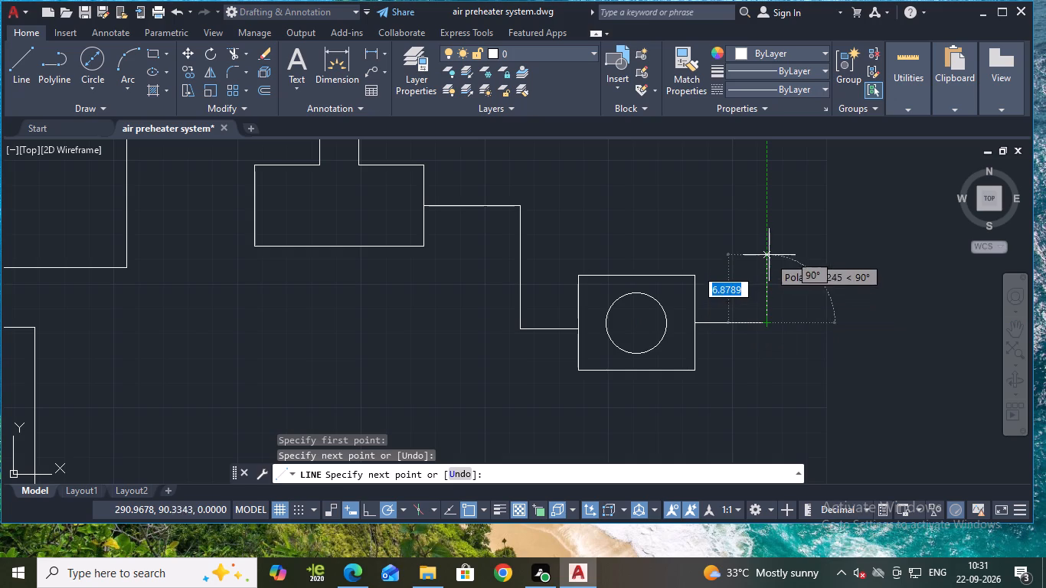
click(766, 247)
key(Escape)
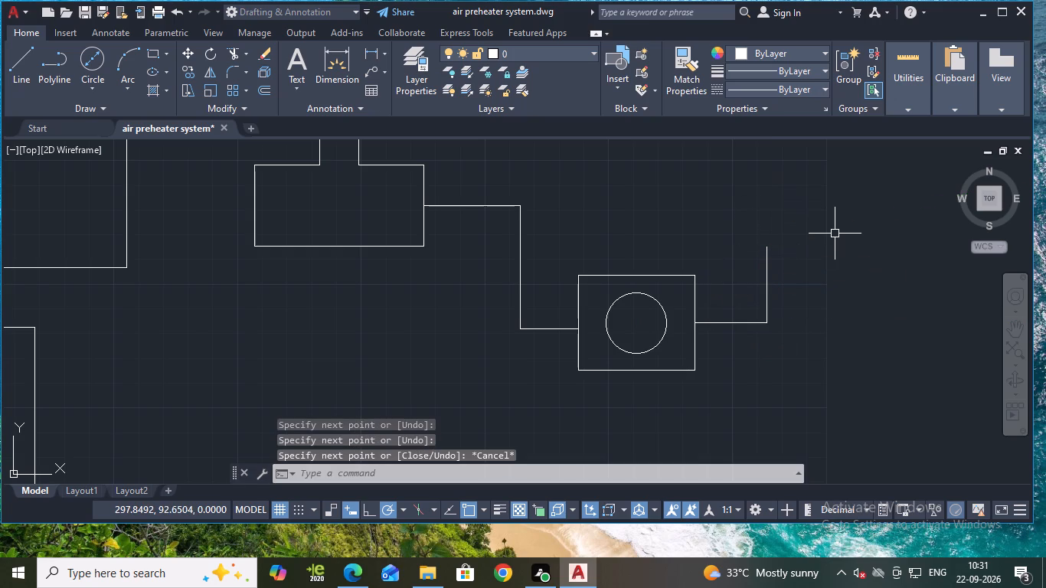
key(ctrl+s)
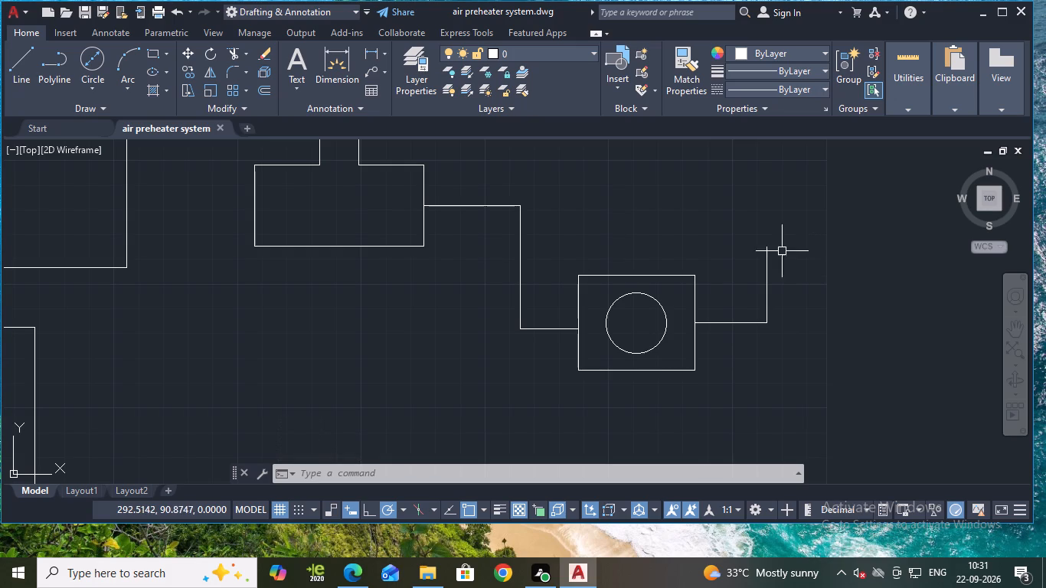
key(ctrl+s)
Copy the loose right-pointing arrowhead beside the upper-right coil about 12 units straight down.
scroll(667, 227, down, 1)
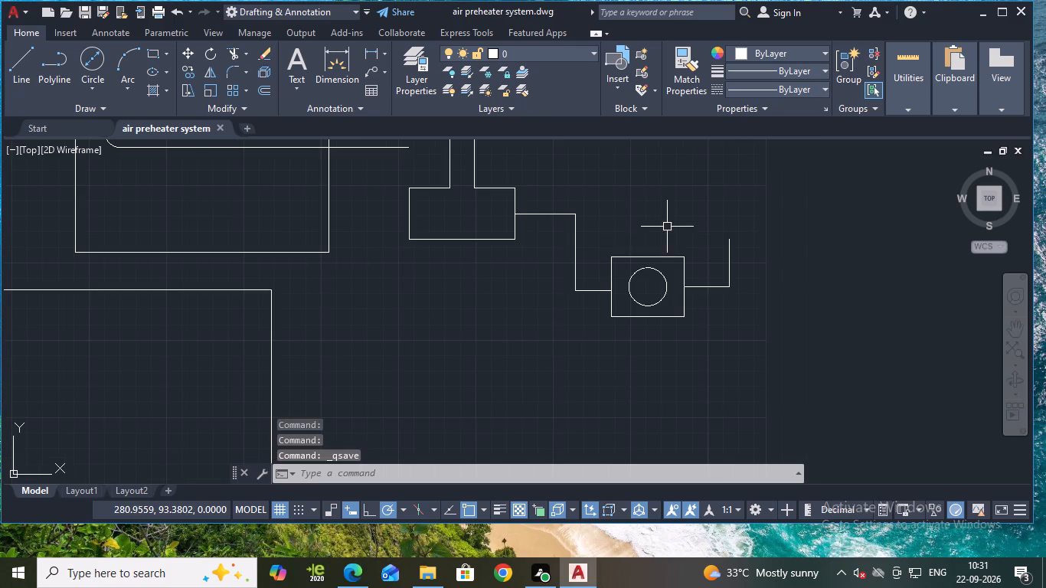
middle_drag(619, 201, 649, 318)
scroll(646, 300, down, 1)
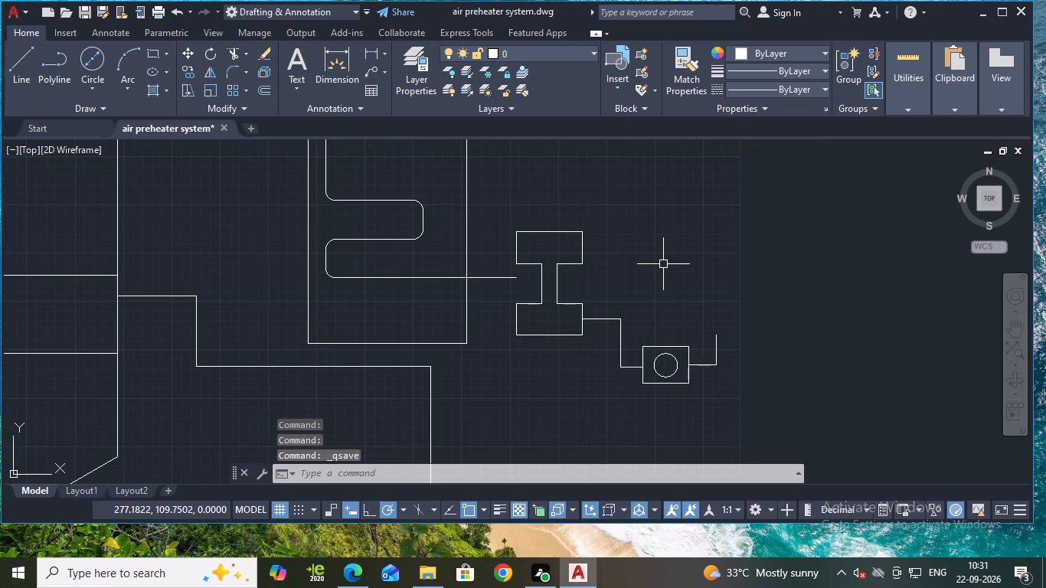
middle_drag(663, 237, 705, 388)
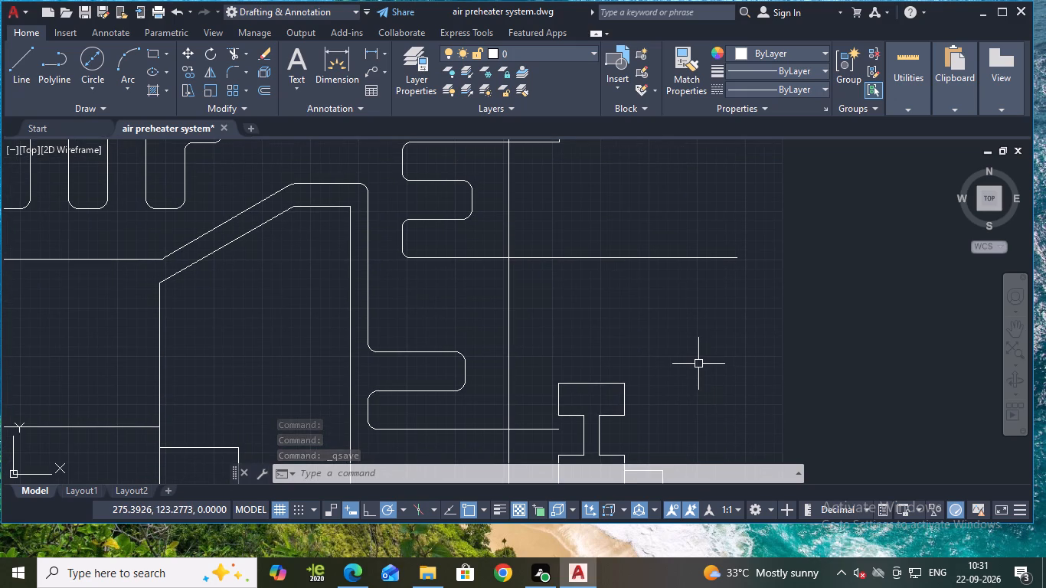
middle_drag(651, 209, 652, 306)
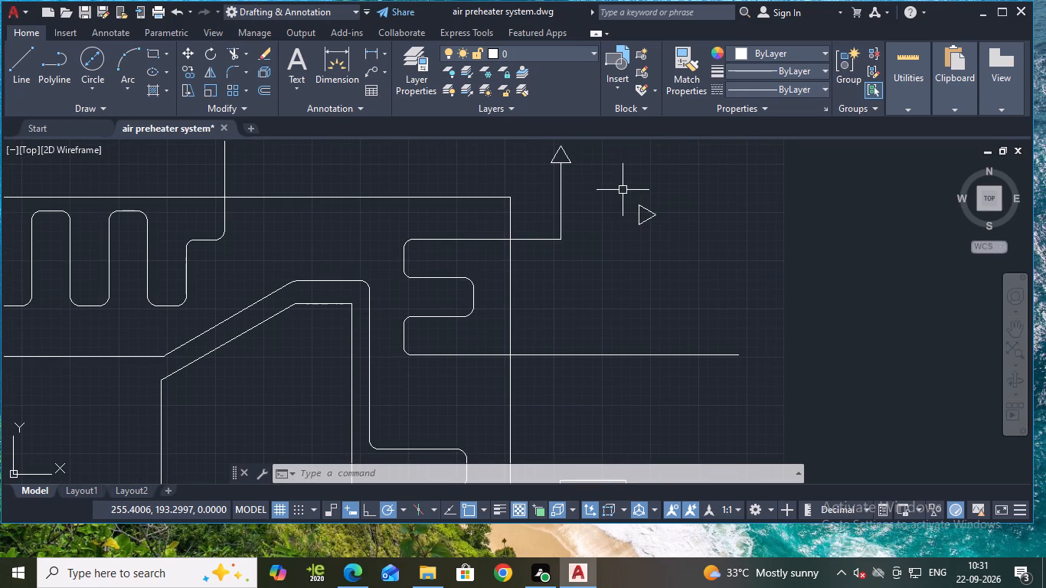
scroll(623, 190, down, 2)
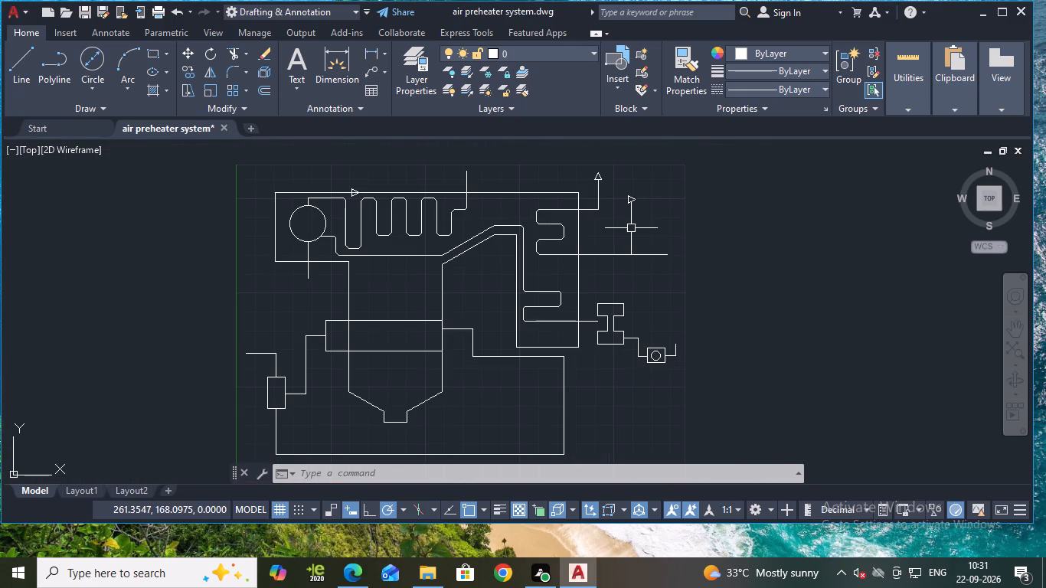
scroll(631, 228, up, 1)
click(617, 167)
click(648, 200)
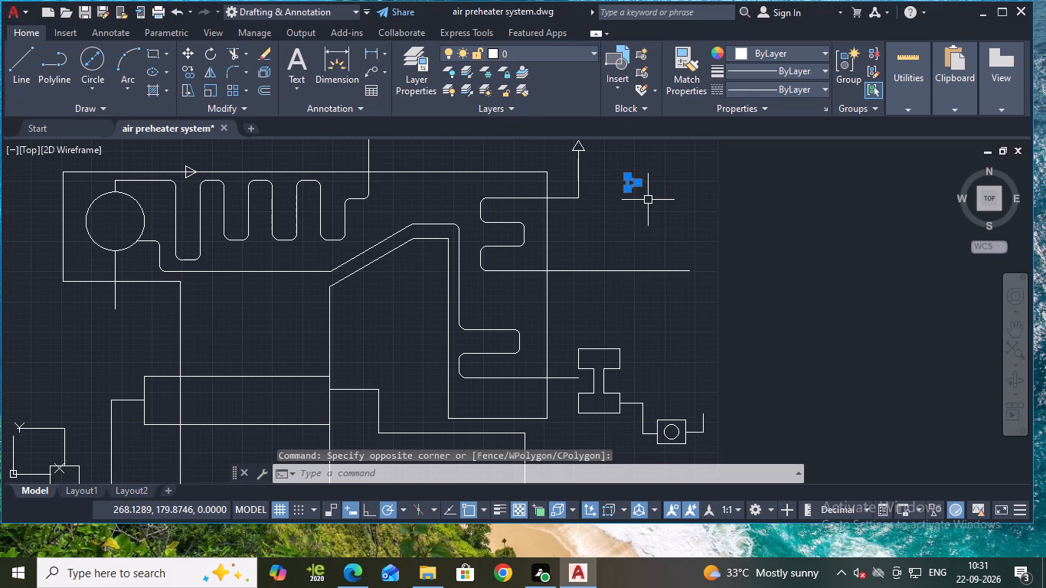
key(c)
key(p)
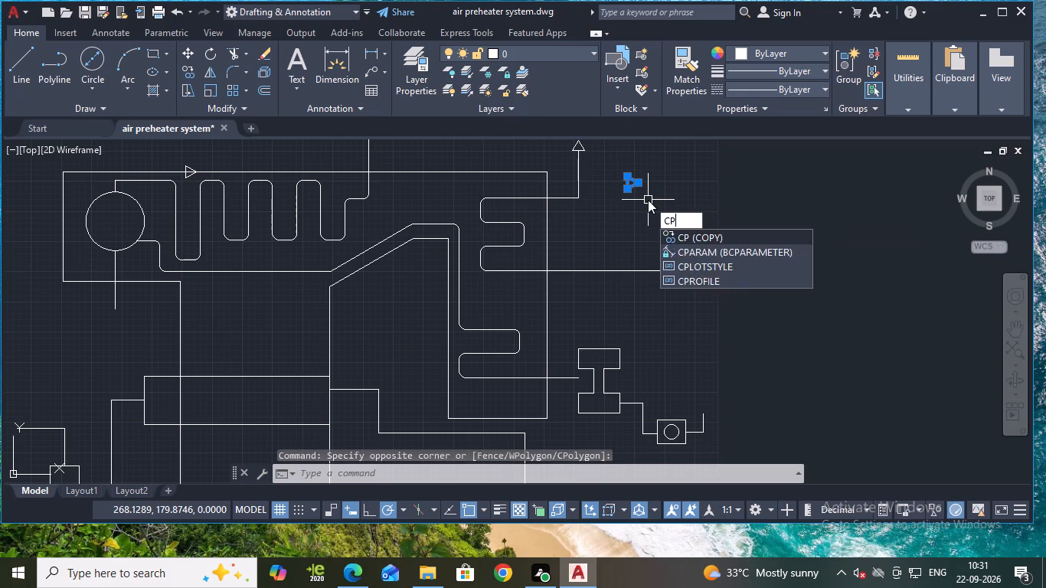
key(Return)
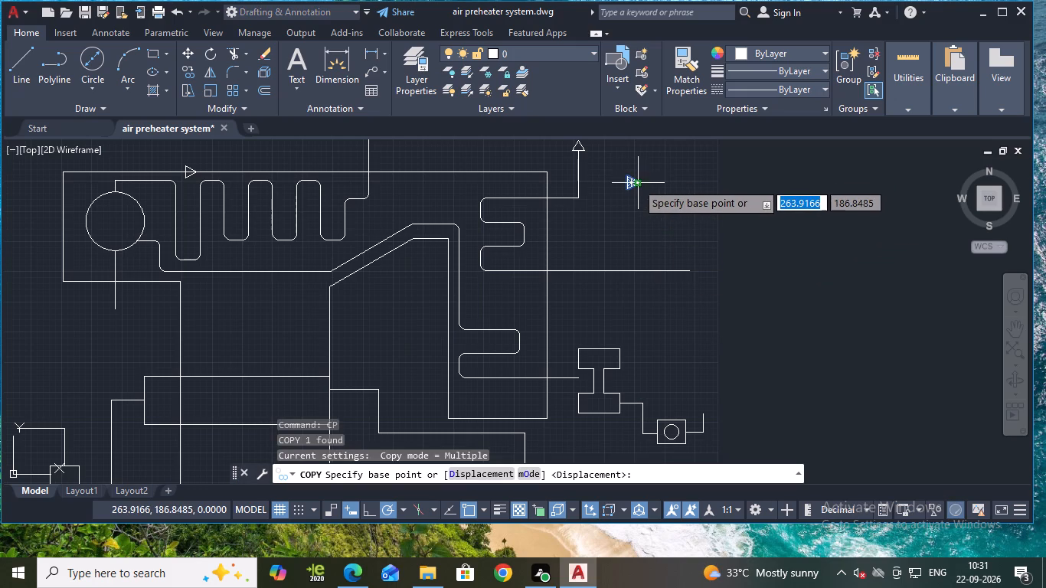
click(631, 181)
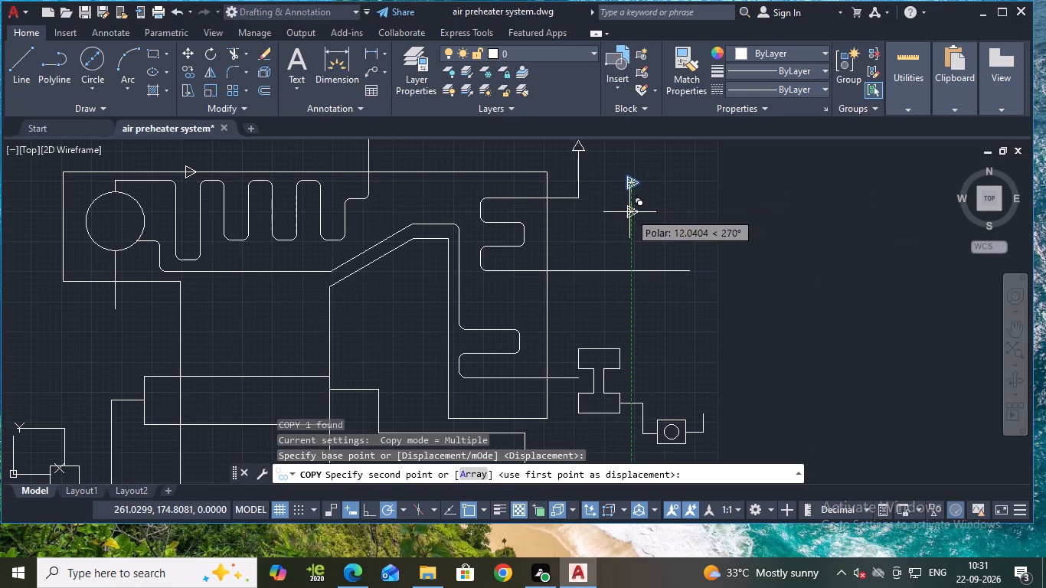
click(629, 212)
key(Escape)
Rotate the copied loose arrowhead 180° so it points left.
click(615, 205)
click(649, 231)
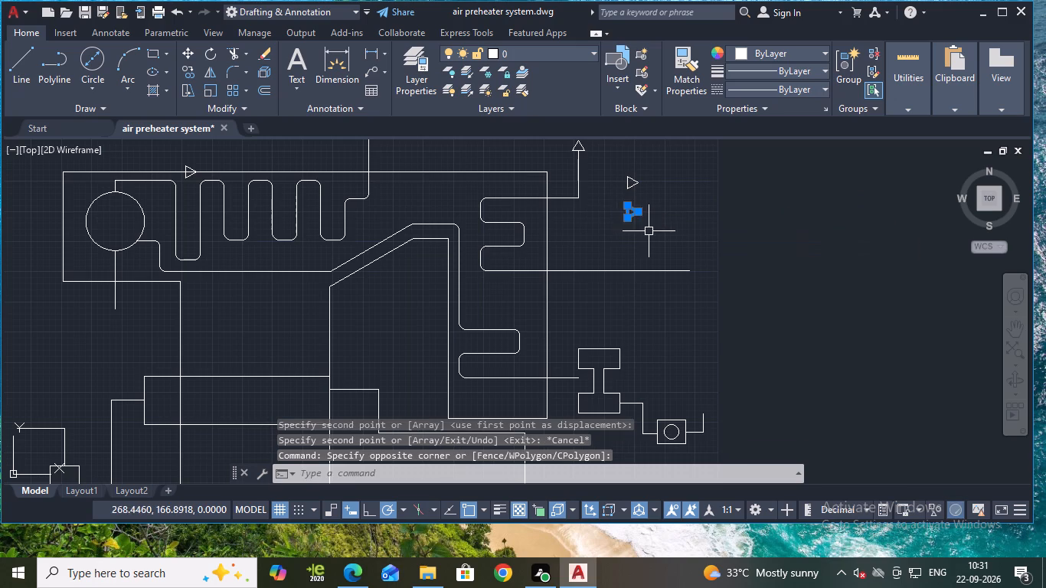
click(206, 57)
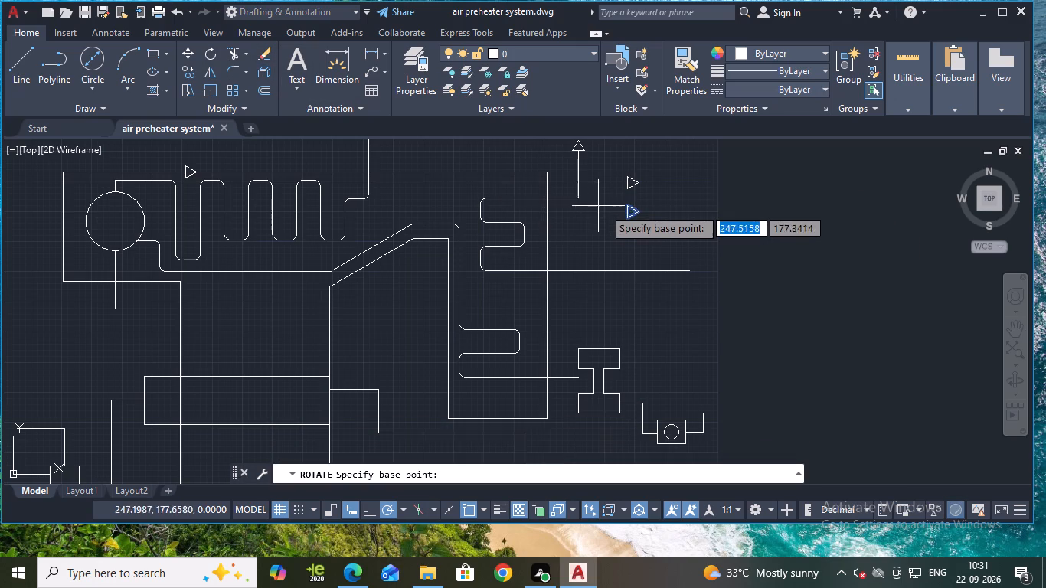
click(627, 213)
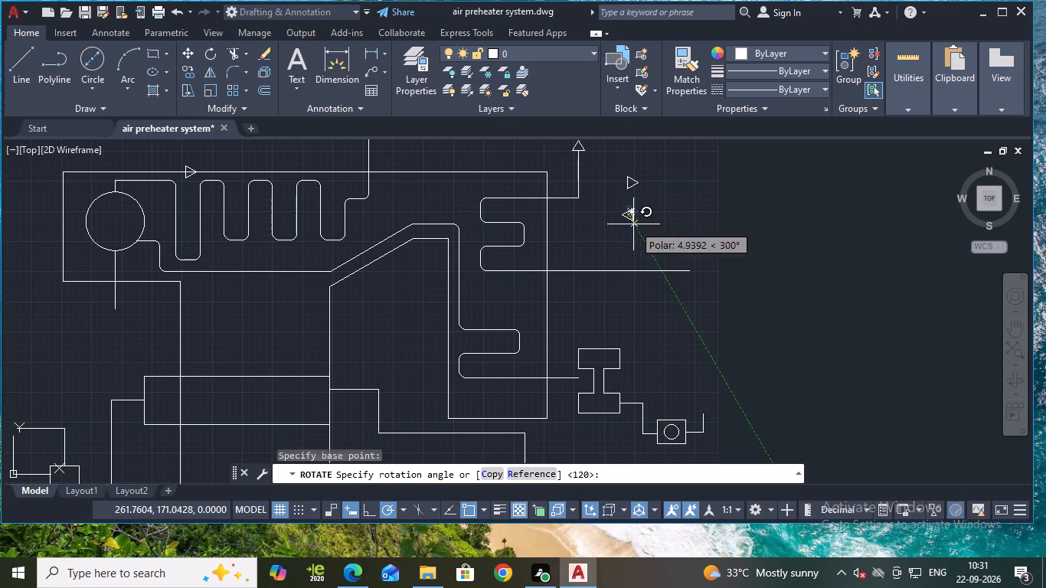
middle_drag(682, 195, 690, 293)
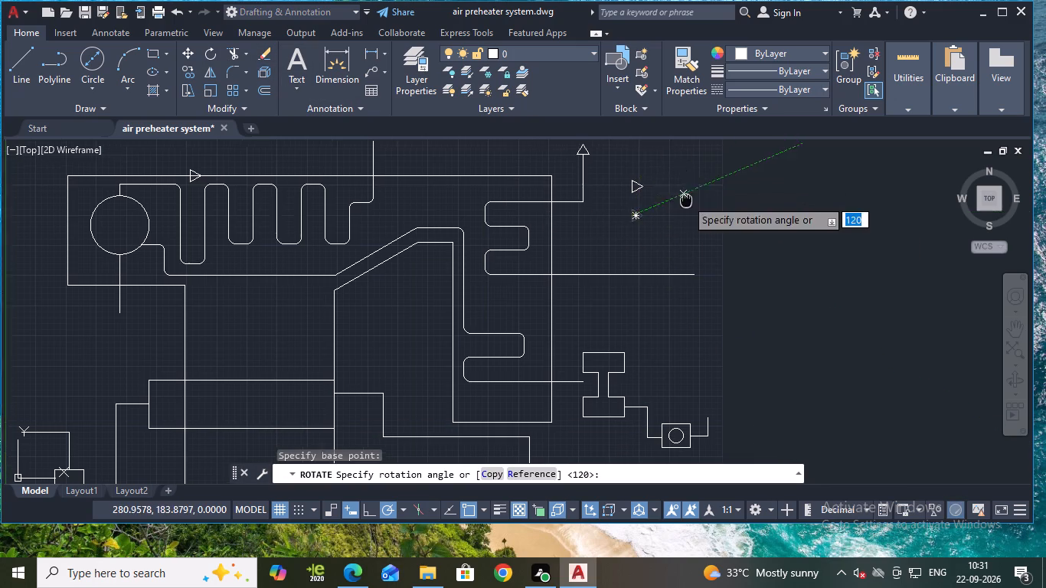
middle_drag(690, 293, 690, 302)
scroll(691, 289, up, 3)
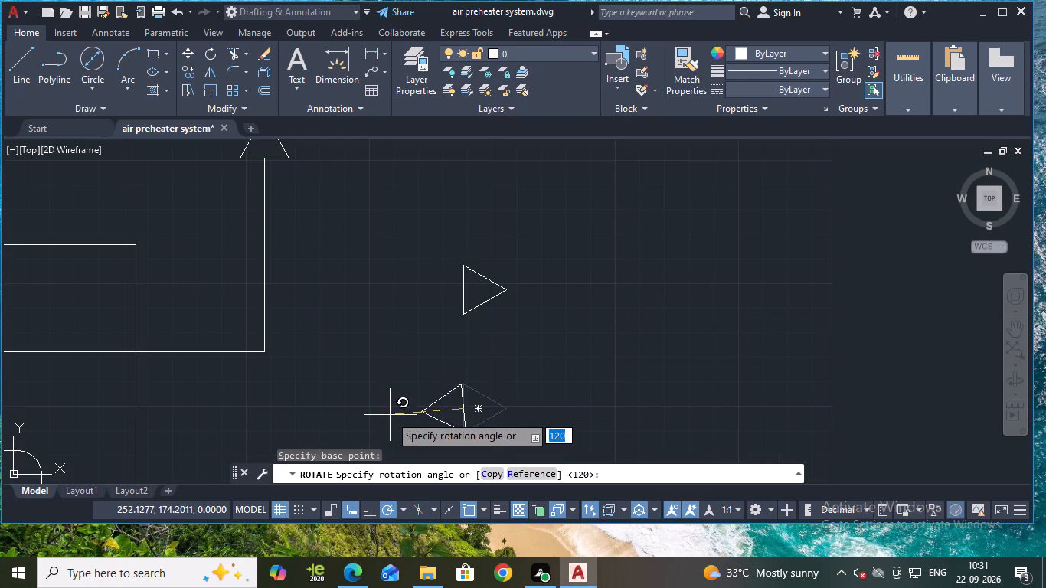
middle_drag(429, 424, 512, 302)
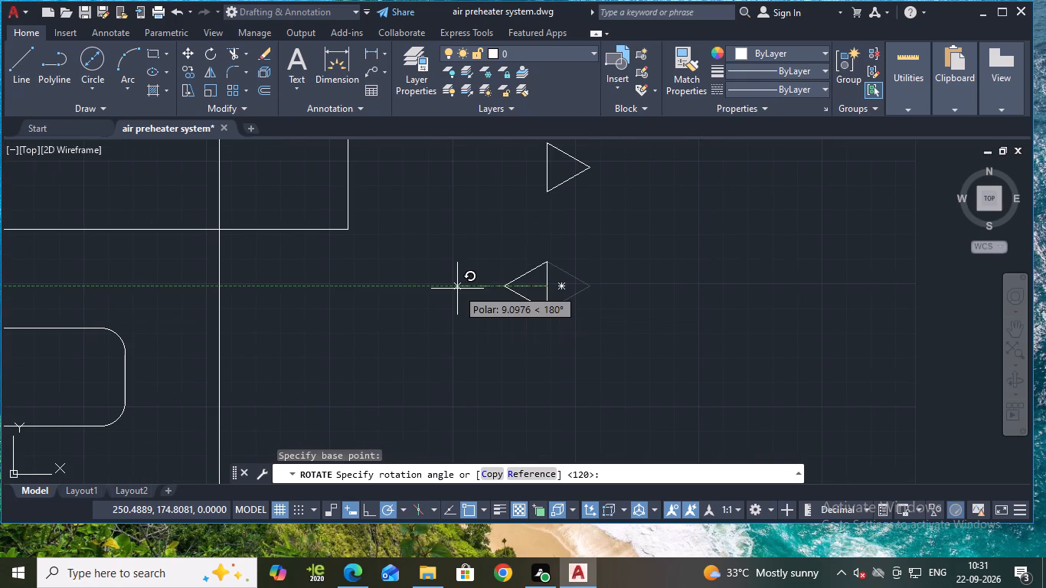
click(457, 289)
key(Escape)
Copy the left-pointing arrowhead onto the upper-right coil's bottom horizontal pipe, just outside the enclosure's right edge.
scroll(623, 279, down, 1)
drag(528, 256, 548, 263)
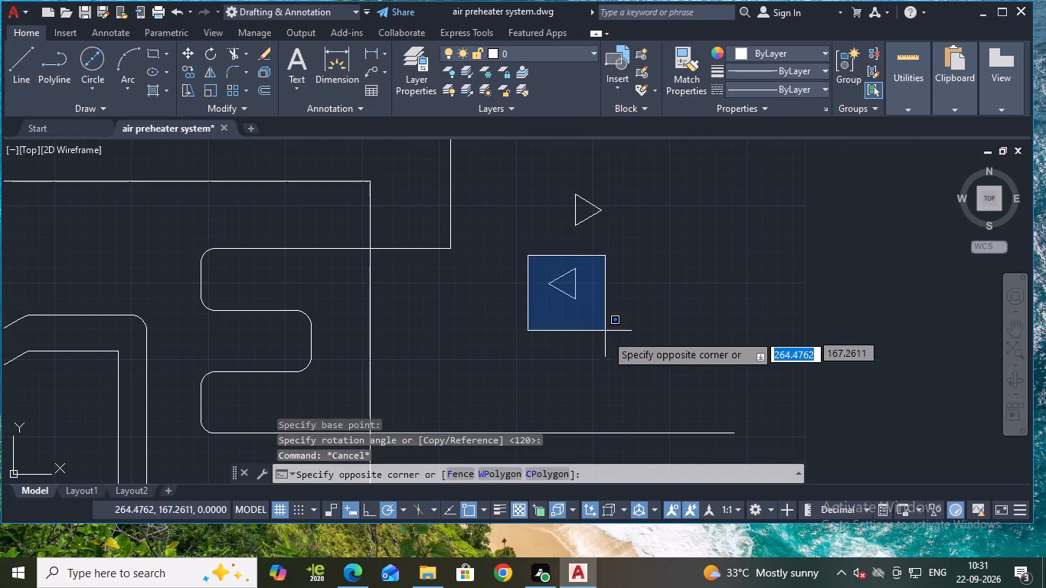
click(605, 339)
text(coi)
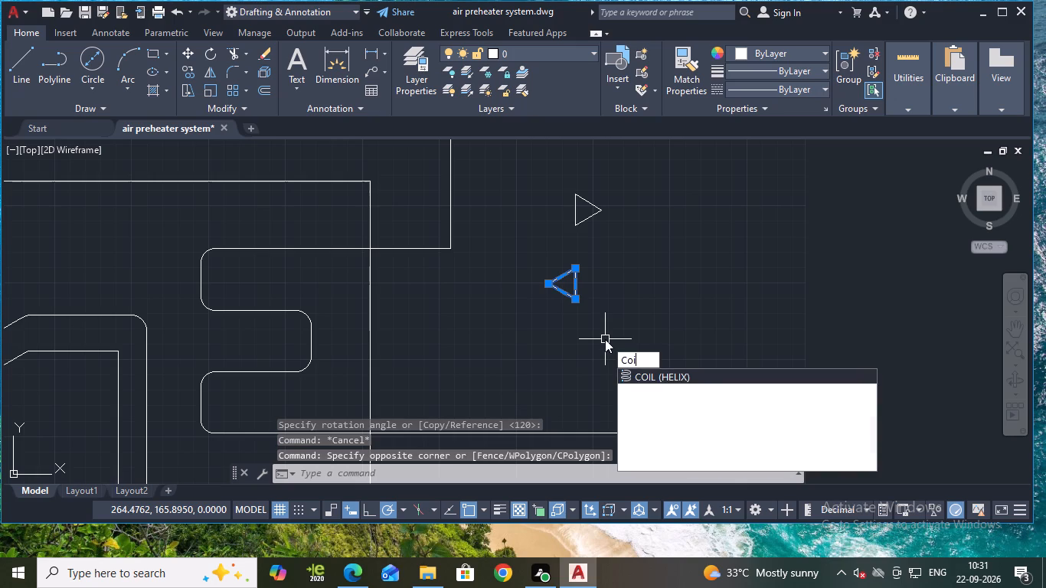
key(BackSpace)
key(BackSpace)
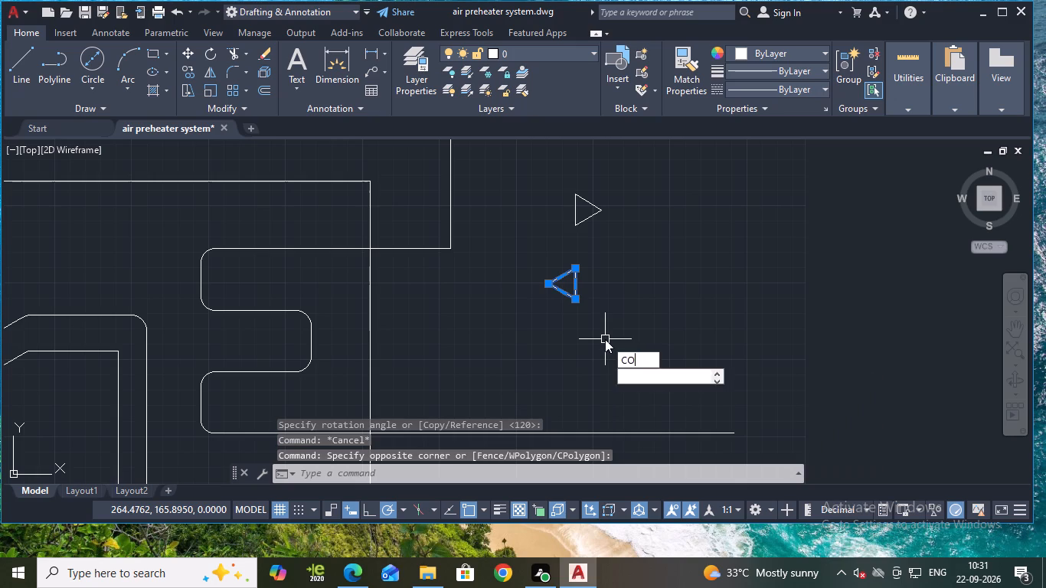
key(Return)
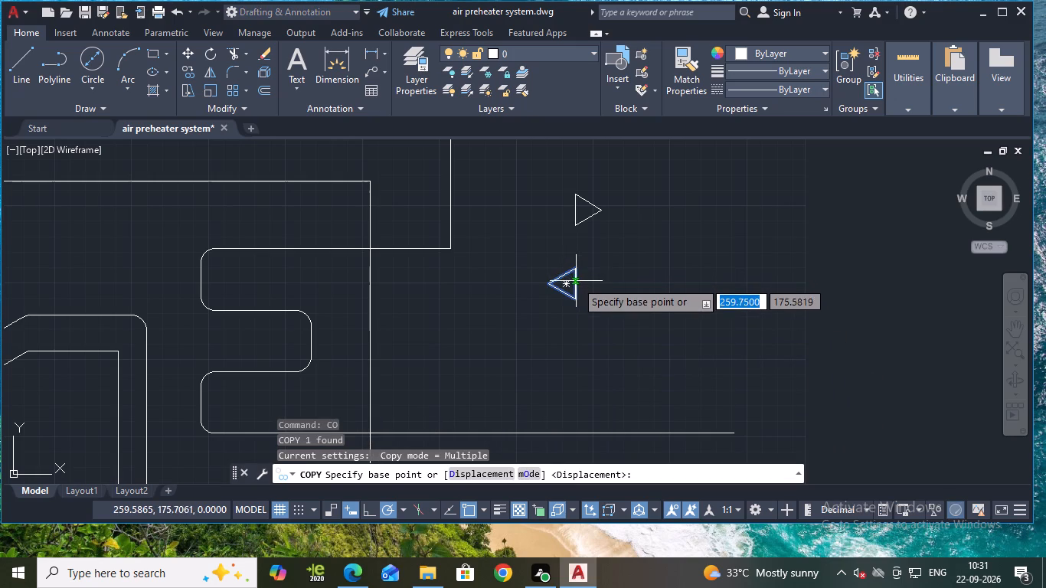
click(577, 283)
middle_drag(657, 355, 708, 267)
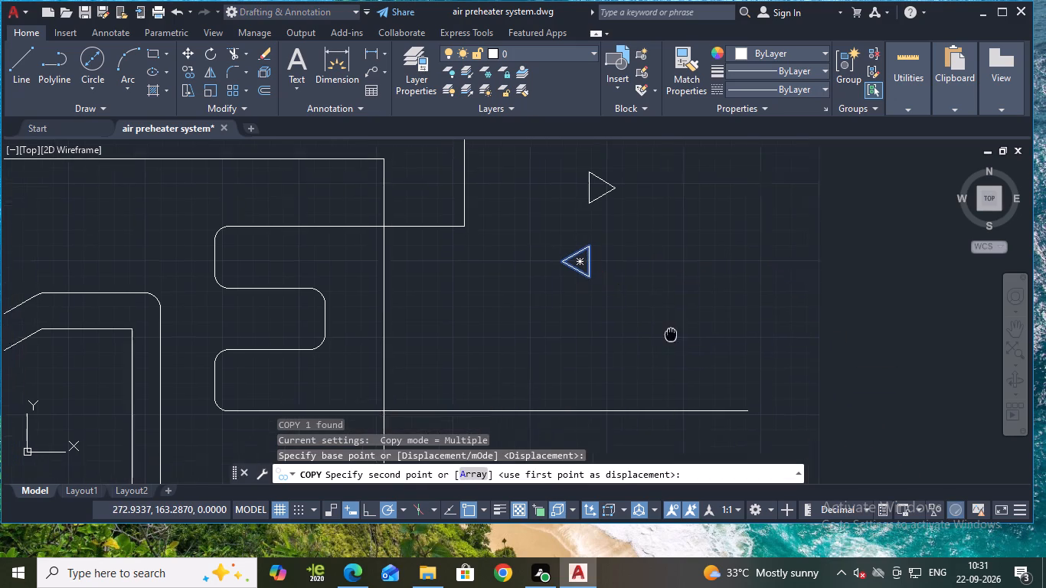
middle_drag(708, 267, 721, 241)
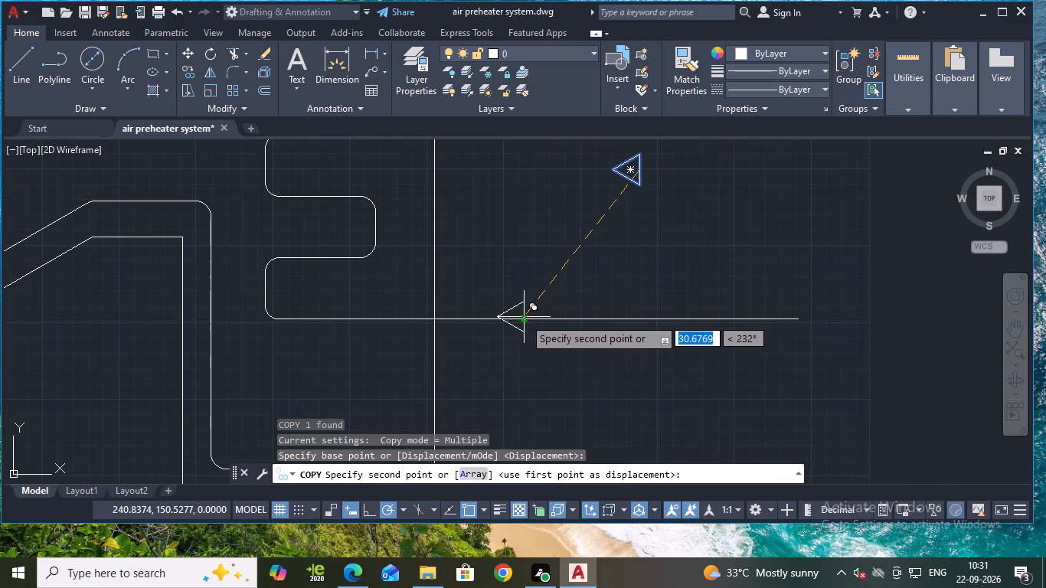
scroll(523, 321, up, 2)
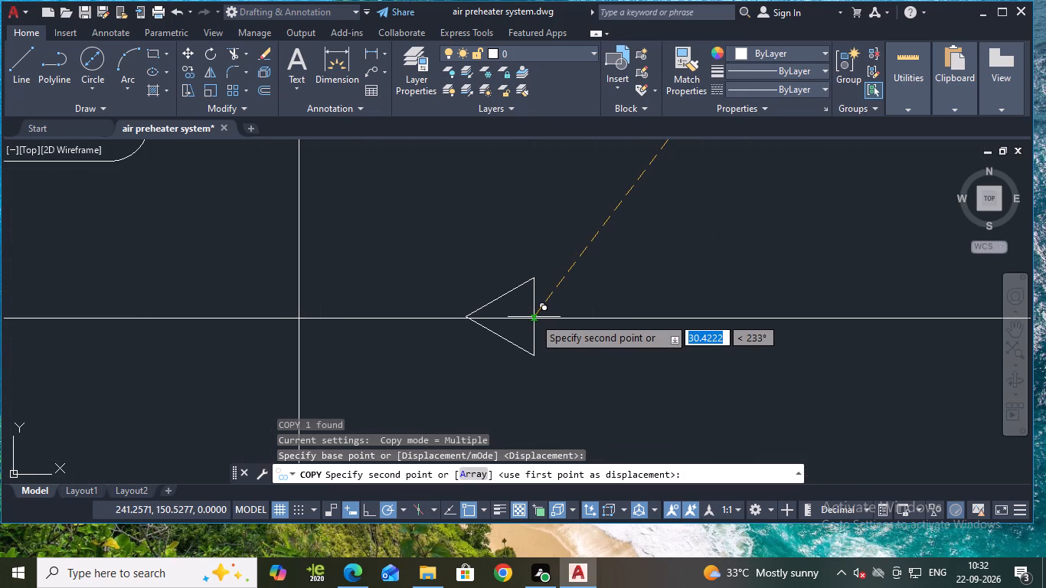
click(527, 318)
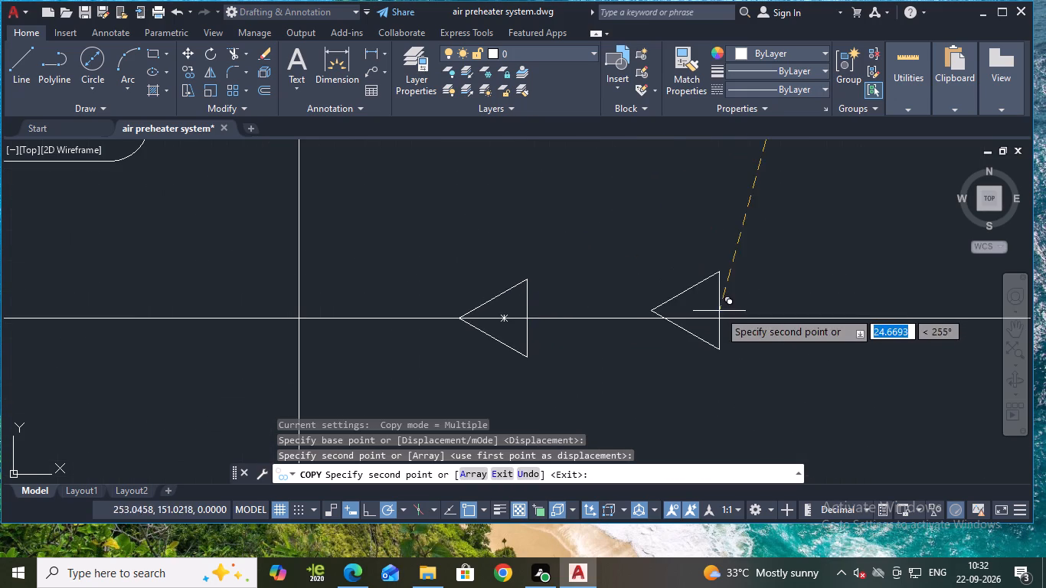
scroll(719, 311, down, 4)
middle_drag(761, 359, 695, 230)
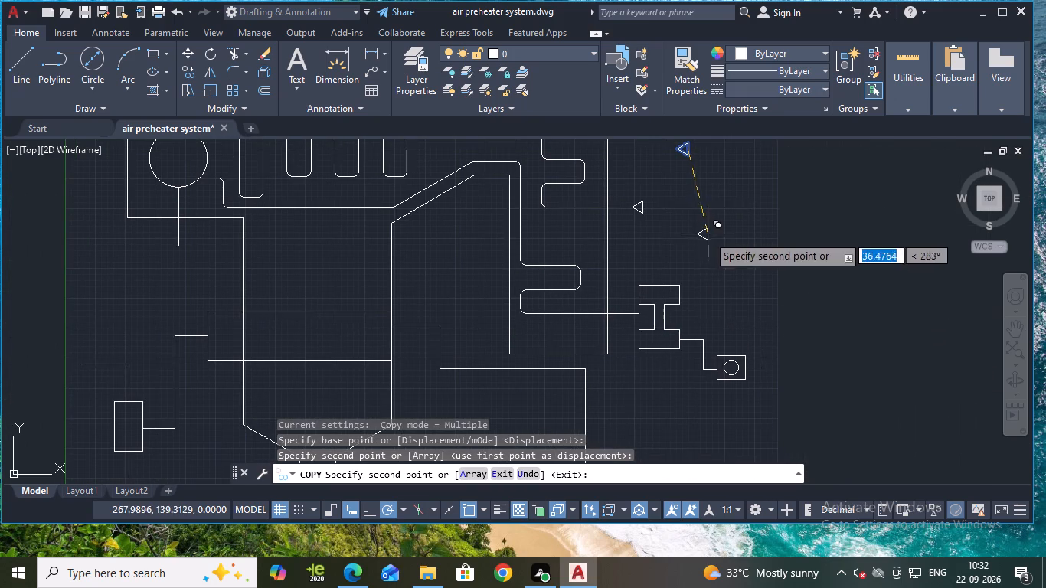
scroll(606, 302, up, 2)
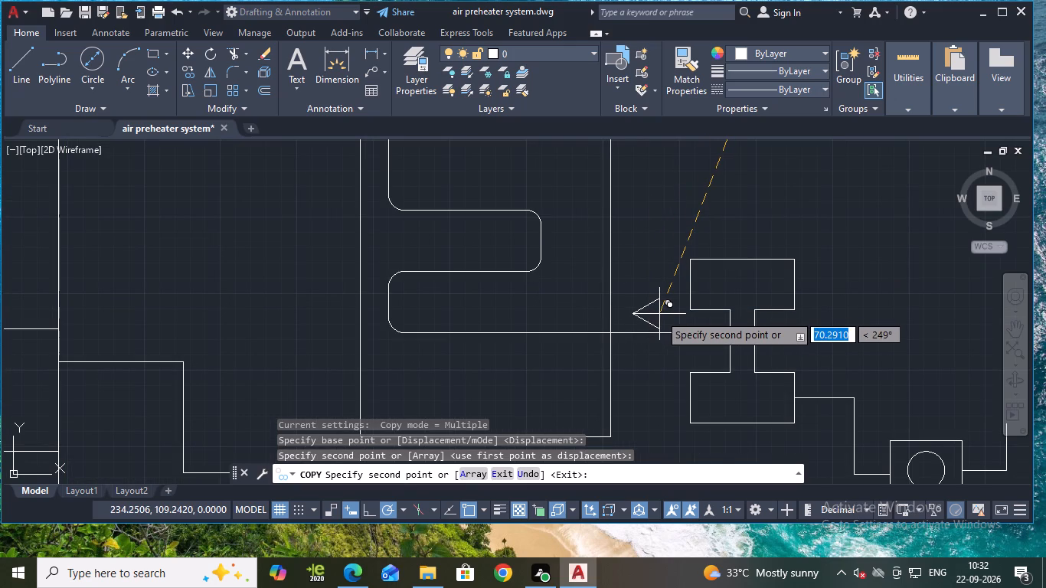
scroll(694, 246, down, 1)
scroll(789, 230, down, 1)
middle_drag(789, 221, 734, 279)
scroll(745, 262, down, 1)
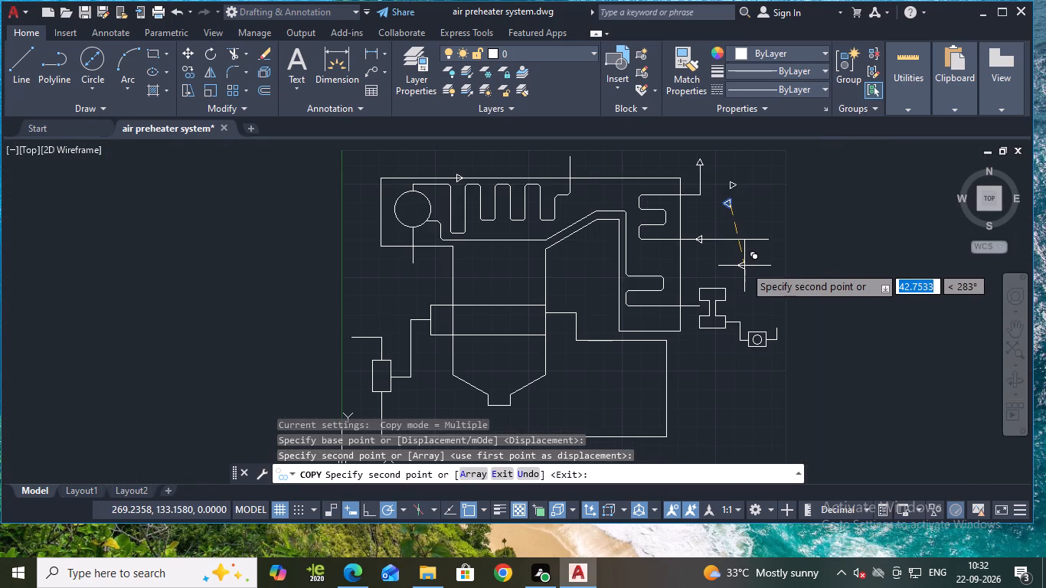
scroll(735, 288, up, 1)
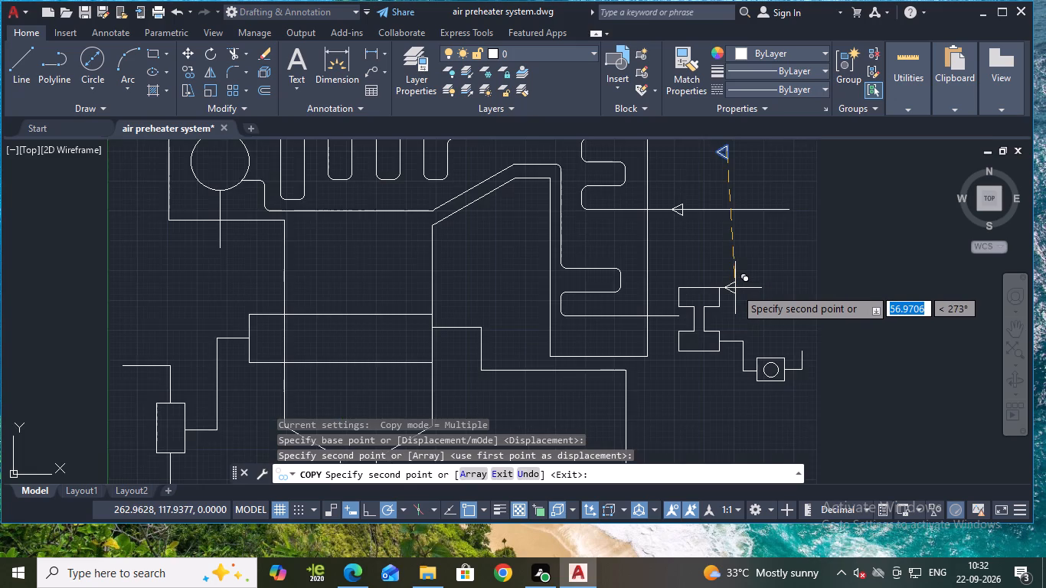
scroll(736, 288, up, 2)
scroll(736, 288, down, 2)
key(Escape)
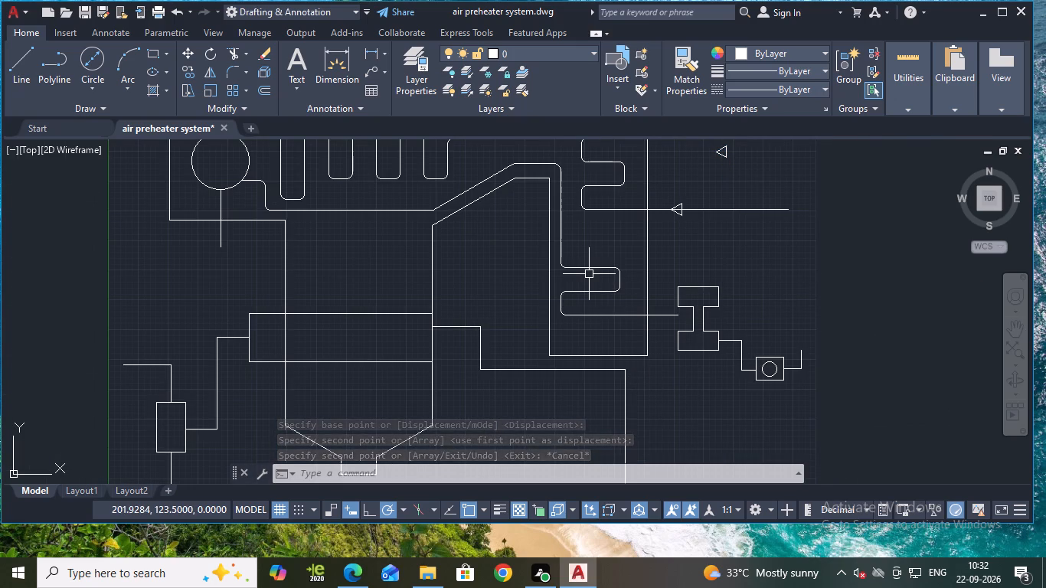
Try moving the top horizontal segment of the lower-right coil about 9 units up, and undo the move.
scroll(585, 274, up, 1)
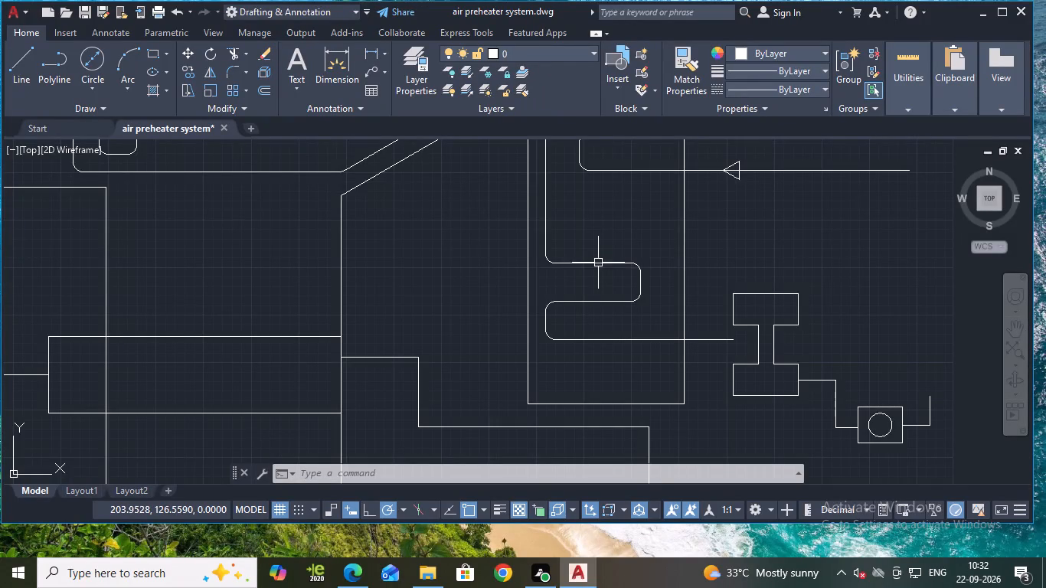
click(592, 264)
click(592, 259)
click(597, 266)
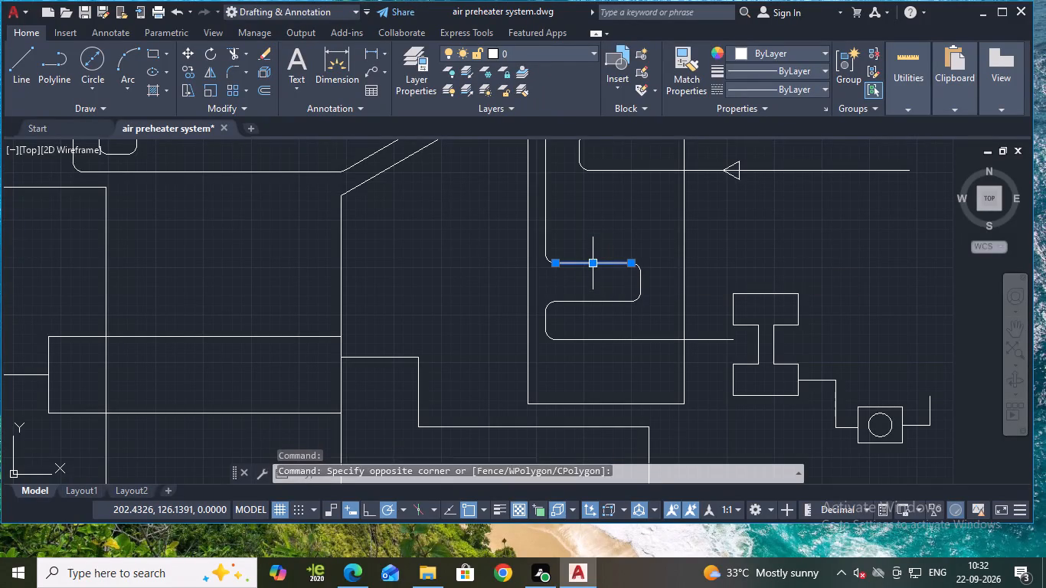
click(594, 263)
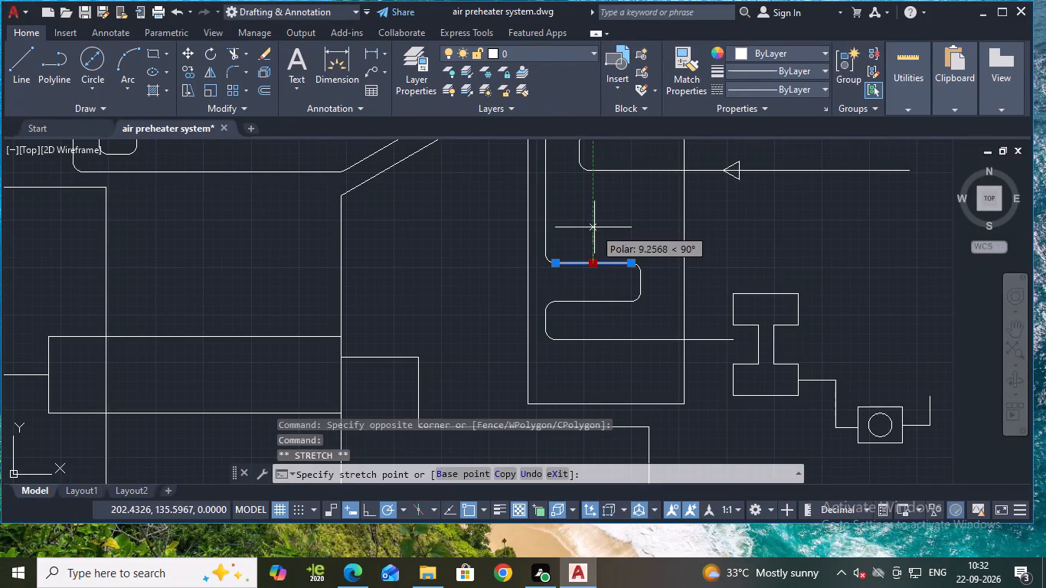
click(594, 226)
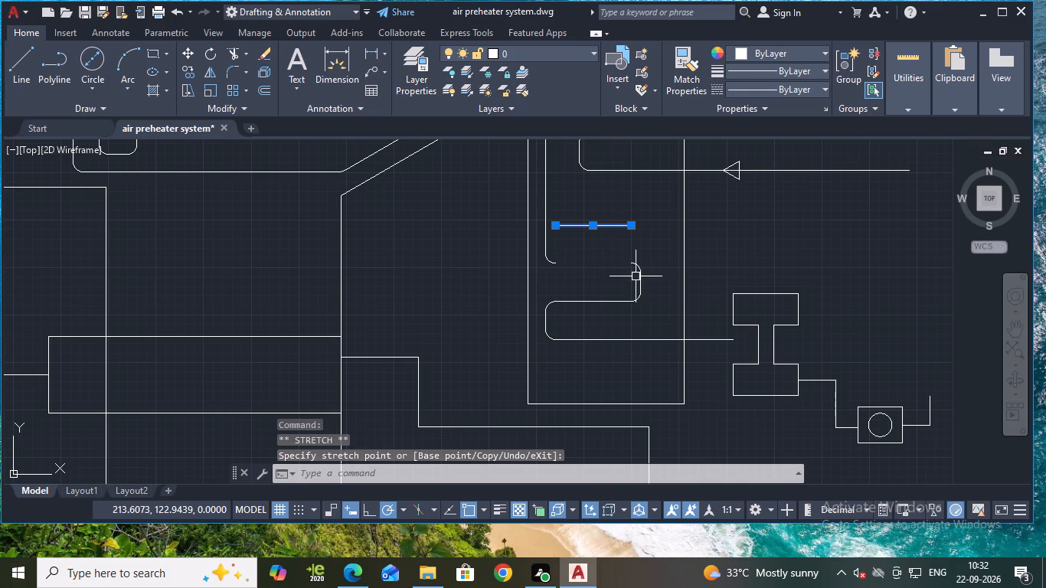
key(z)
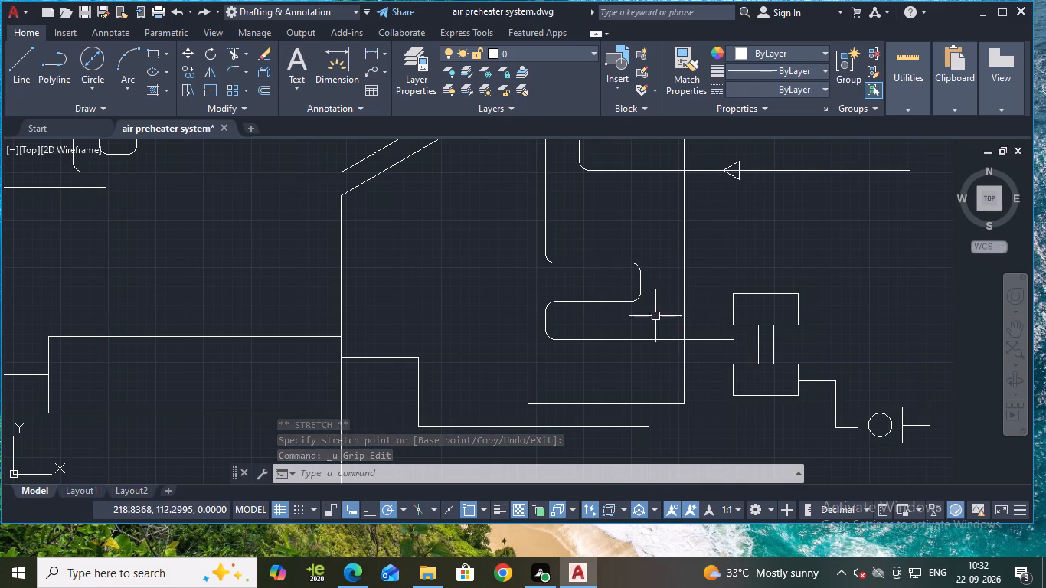
Erase the three horizontal and two vertical straight segments of the lower-right coil.
click(603, 266)
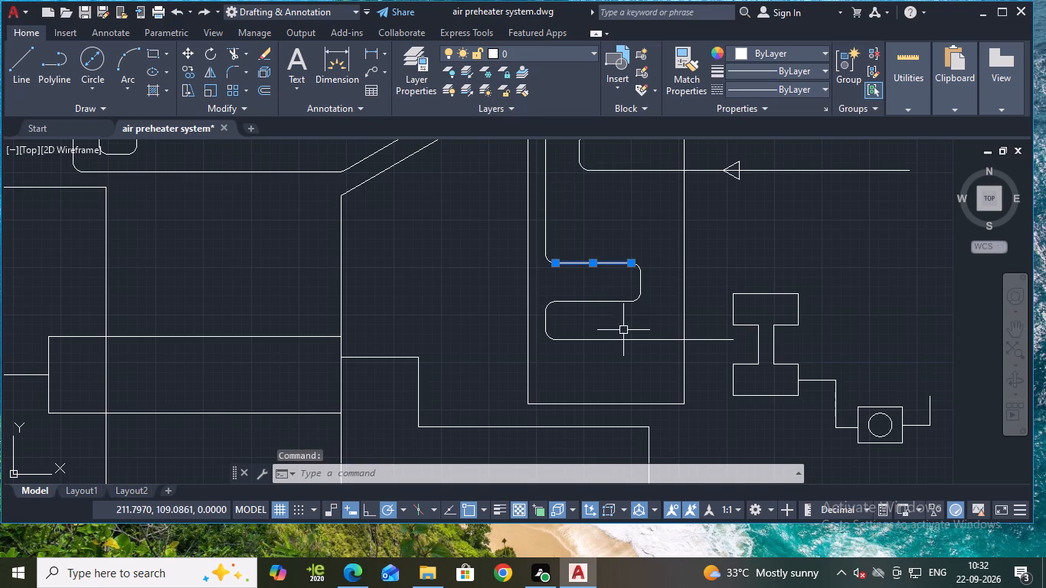
click(590, 302)
click(601, 339)
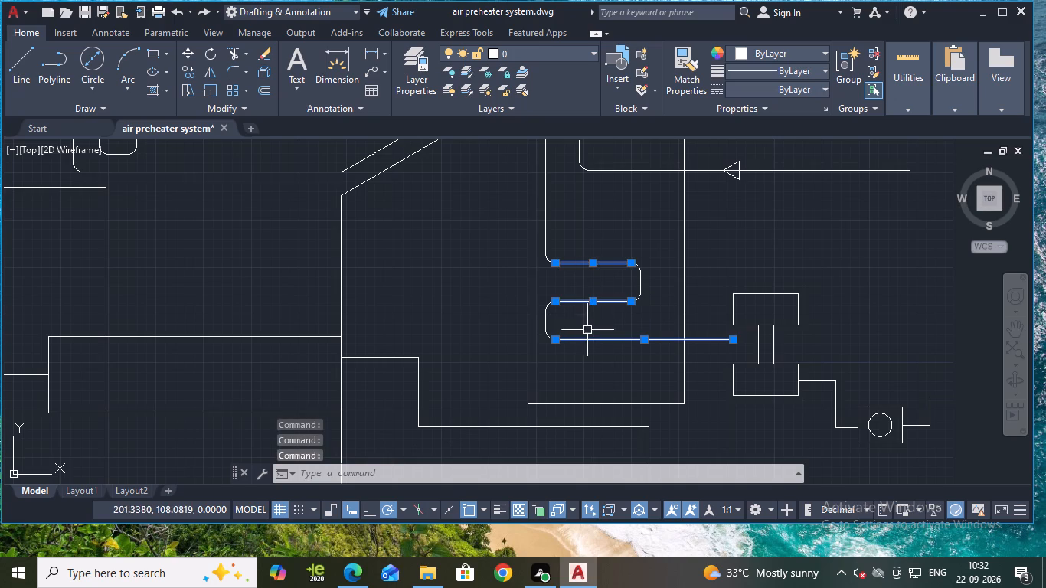
click(545, 322)
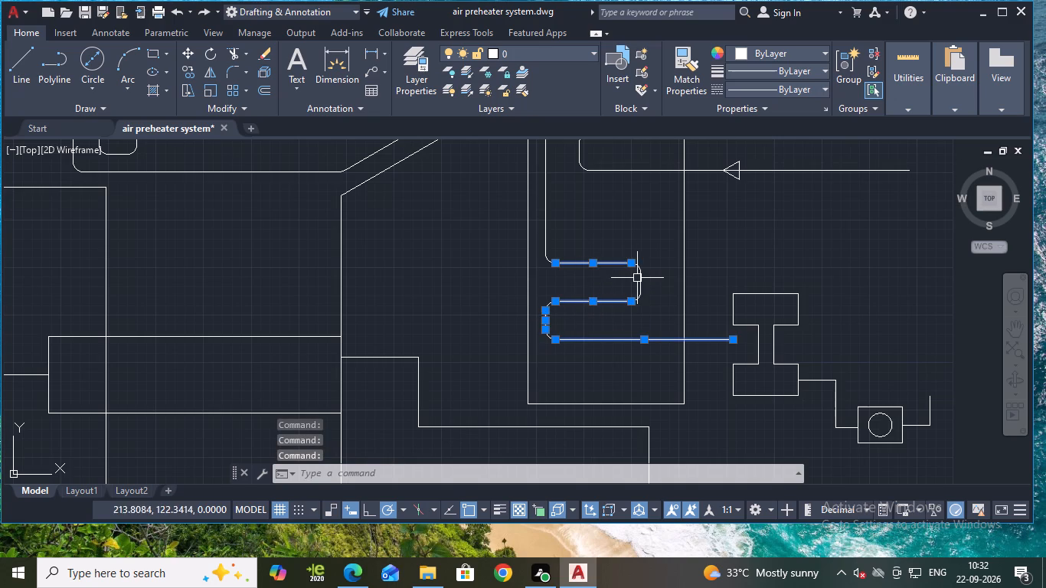
click(640, 277)
key(e)
key(Return)
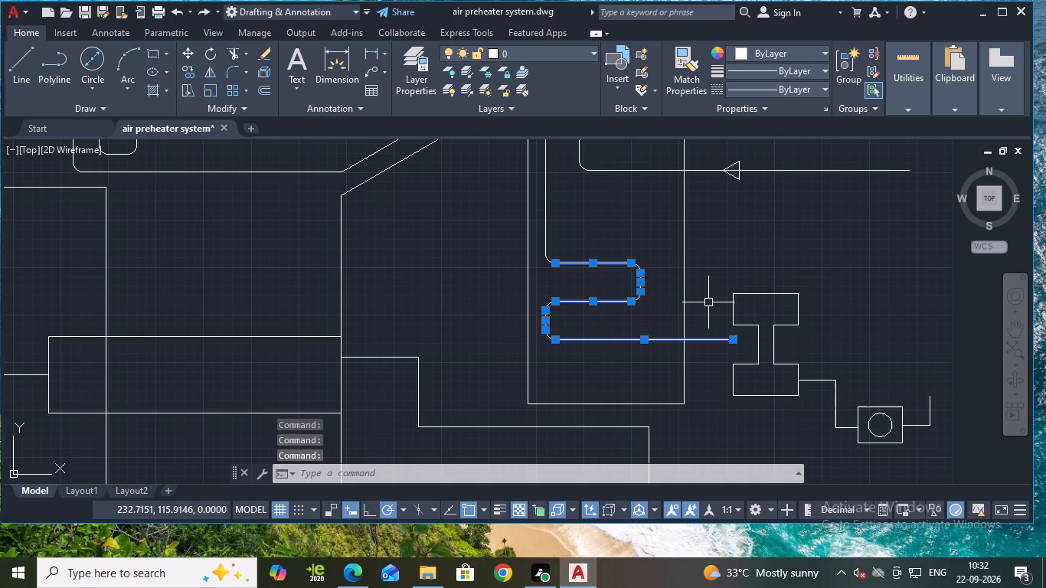
Erase the four leftover corner arcs of the lower-right coil's two bends.
drag(600, 254, 620, 263)
click(651, 332)
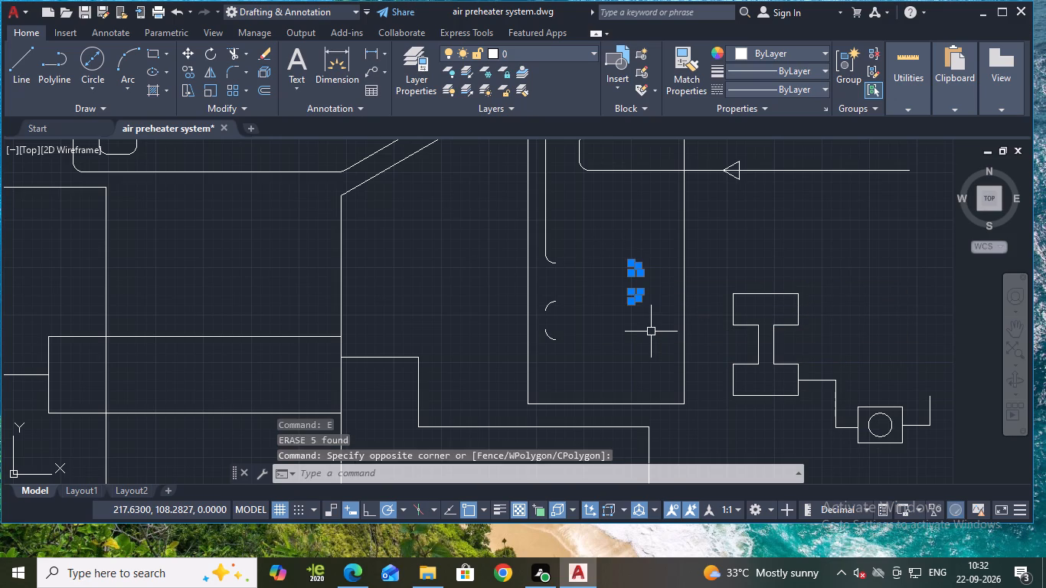
click(554, 342)
click(548, 307)
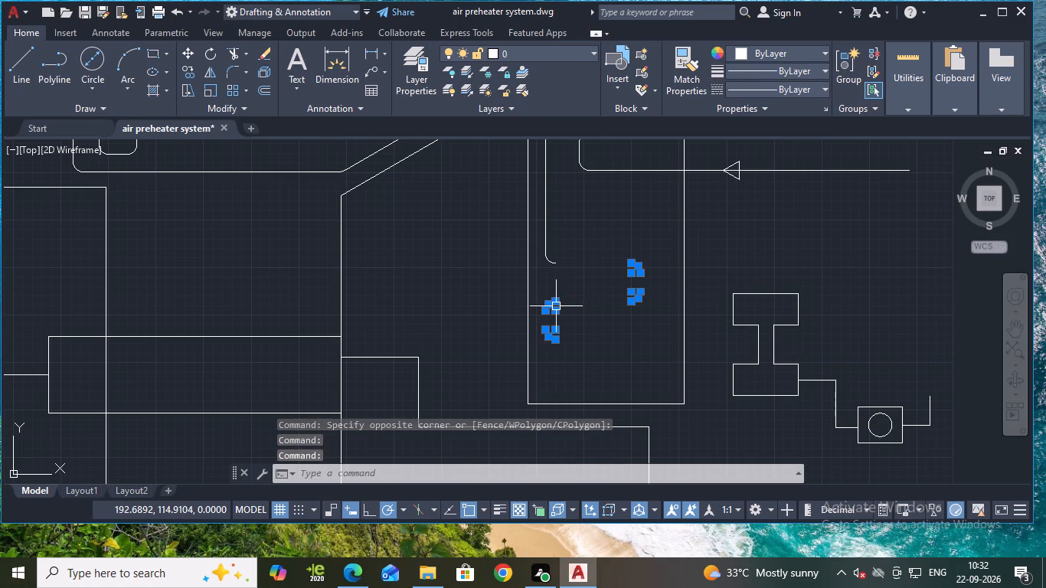
key(e)
key(Return)
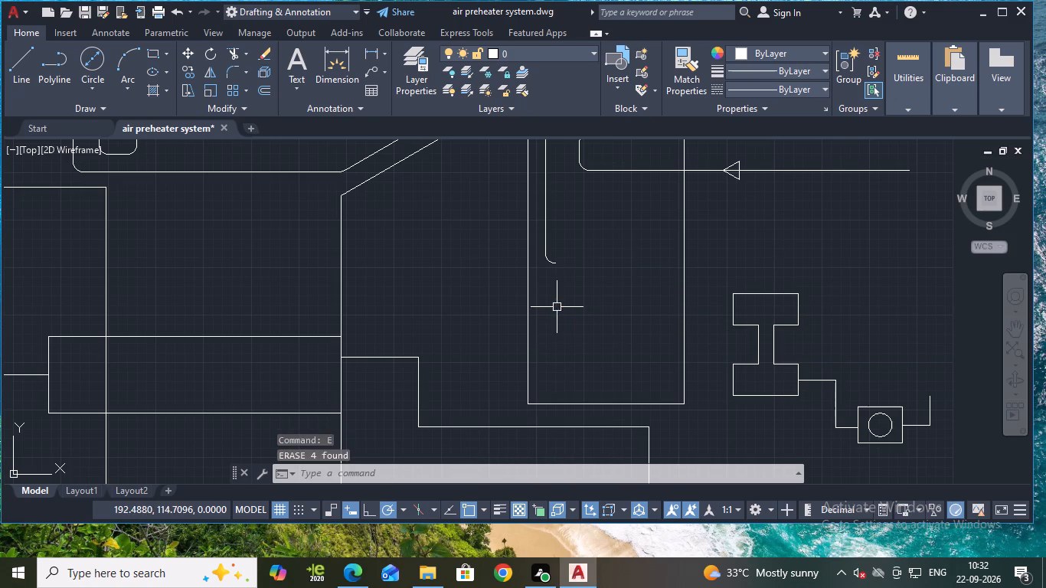
Erase the remaining corner arc at the lower end of the vertical pipe inside the right enclosure.
scroll(570, 283, up, 1)
scroll(577, 283, down, 1)
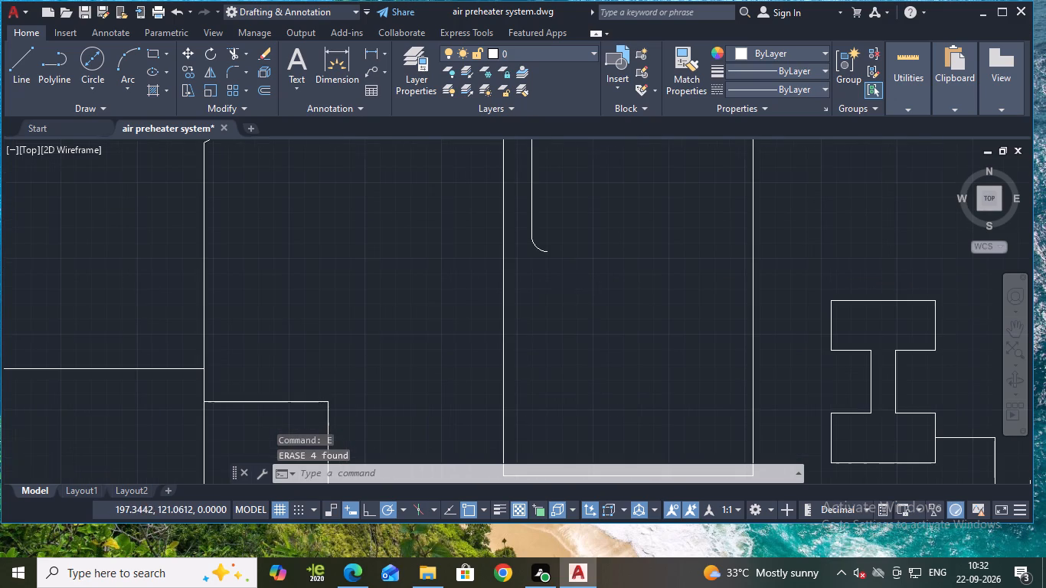
scroll(597, 266, down, 1)
middle_drag(595, 266, 598, 284)
scroll(593, 277, up, 2)
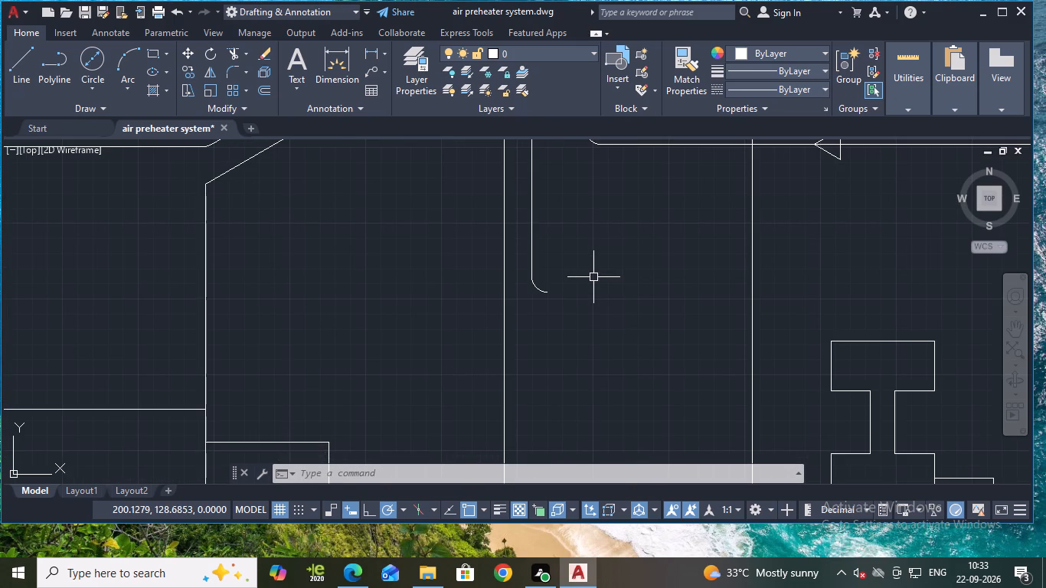
scroll(595, 277, down, 1)
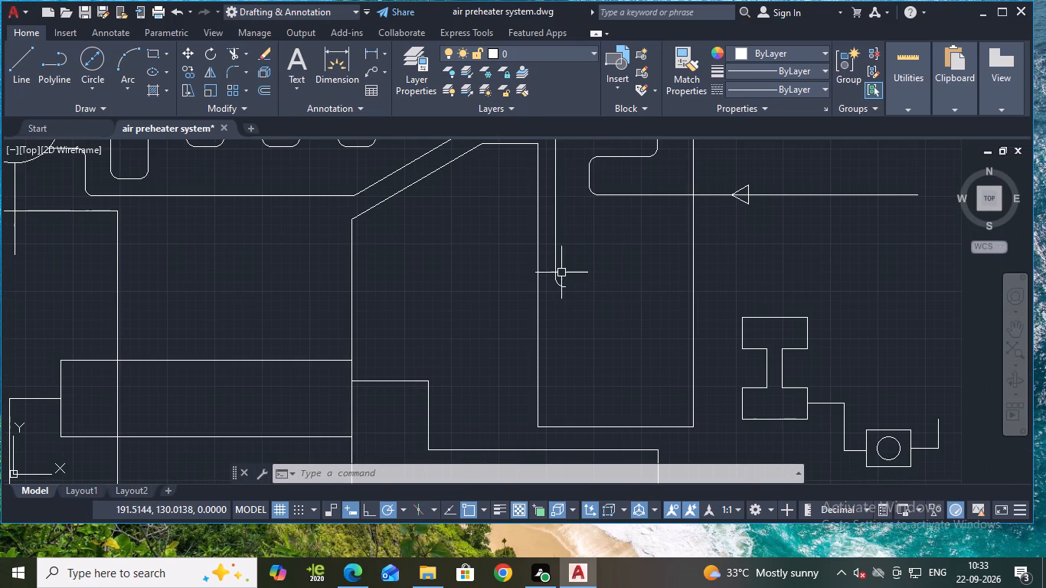
click(556, 283)
scroll(575, 273, up, 1)
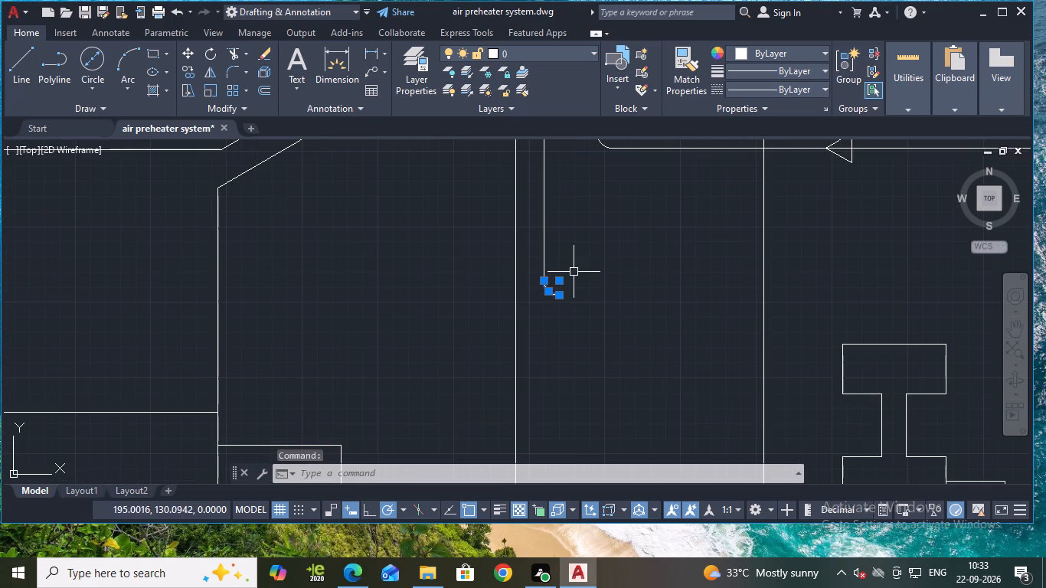
key(e)
key(Return)
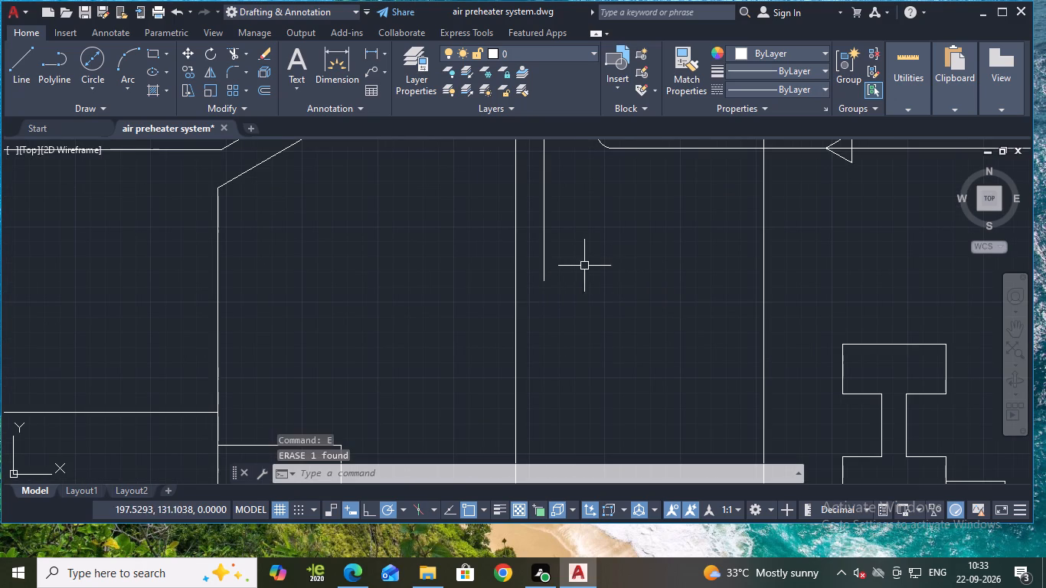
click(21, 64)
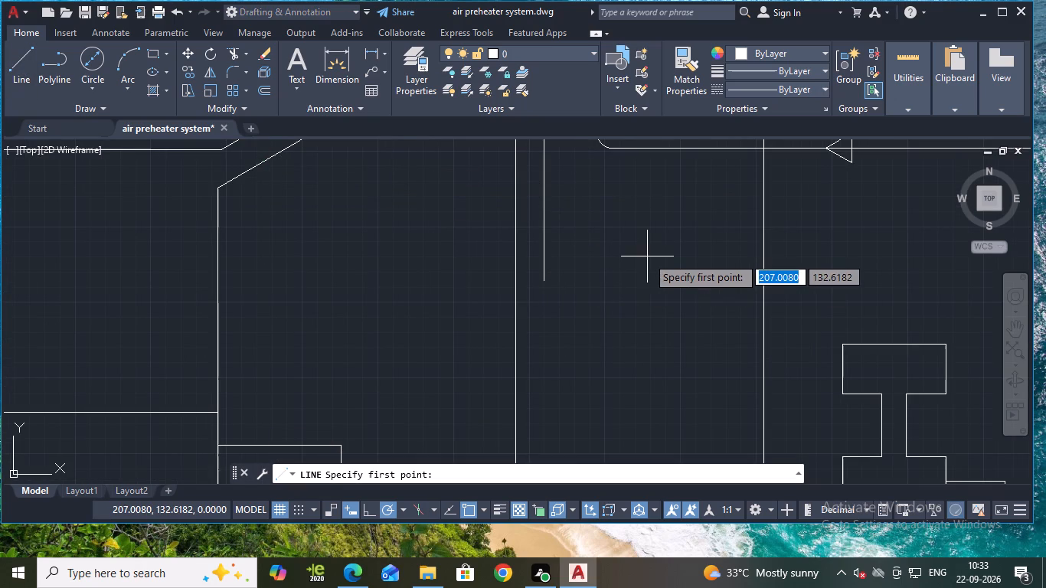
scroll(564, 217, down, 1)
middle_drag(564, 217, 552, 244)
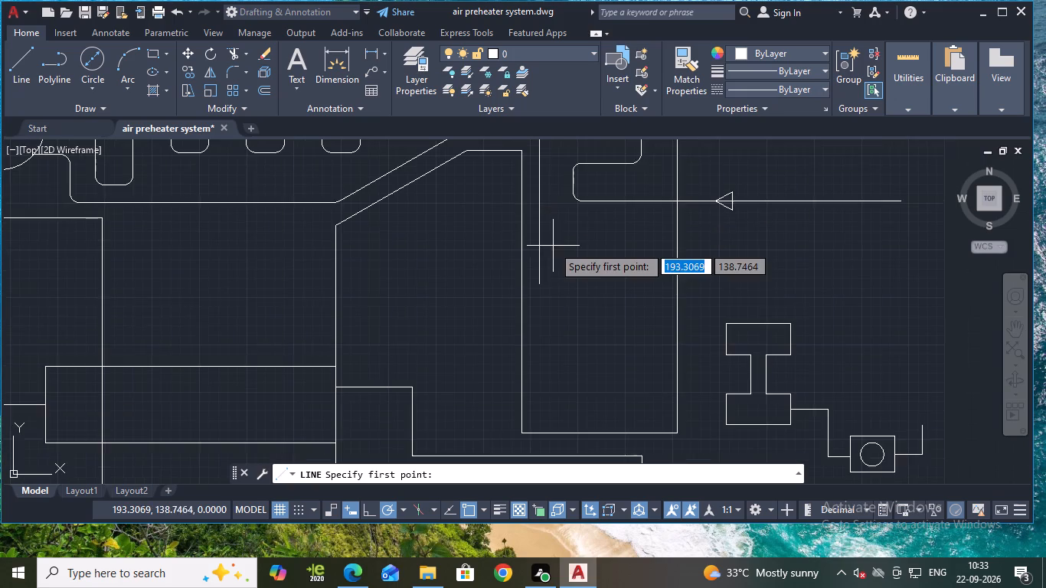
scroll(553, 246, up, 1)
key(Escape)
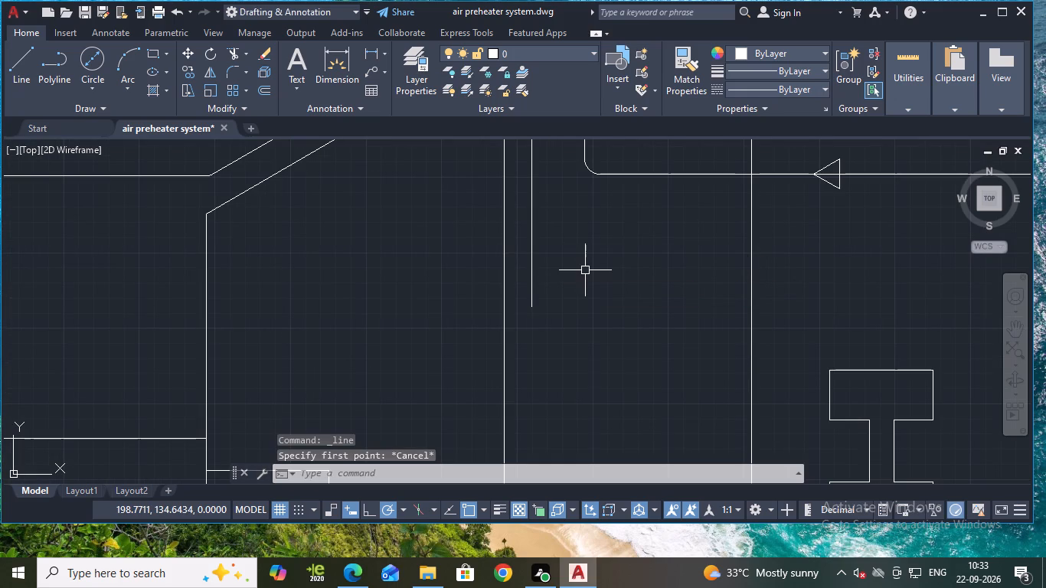
Draw a line from near the lower end of the enclosure's vertical pipe: 20 units right, 10 down and 15 left.
key(l)
key(Return)
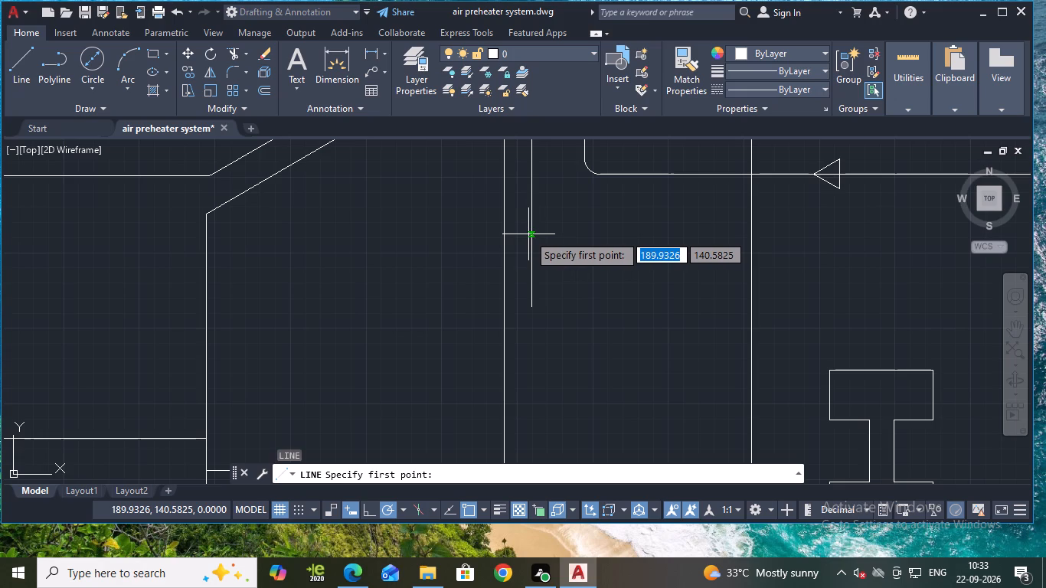
click(531, 234)
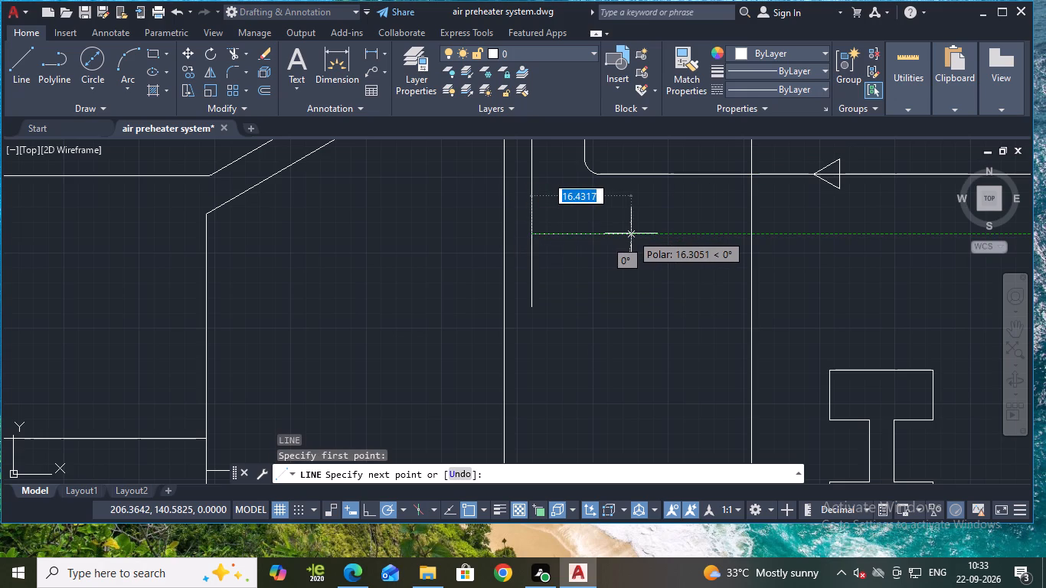
text(20)
key(Return)
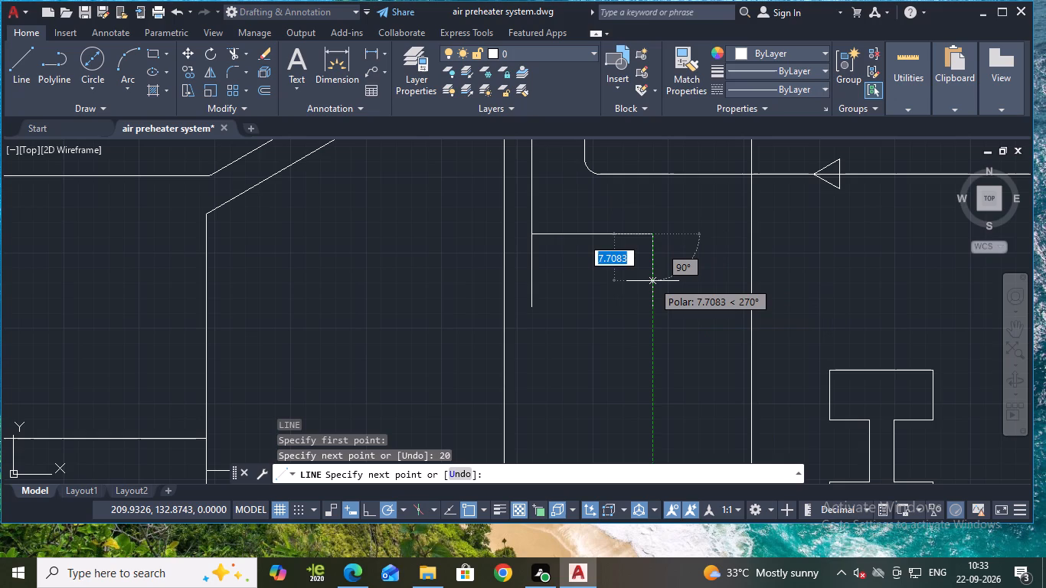
text(10)
key(Return)
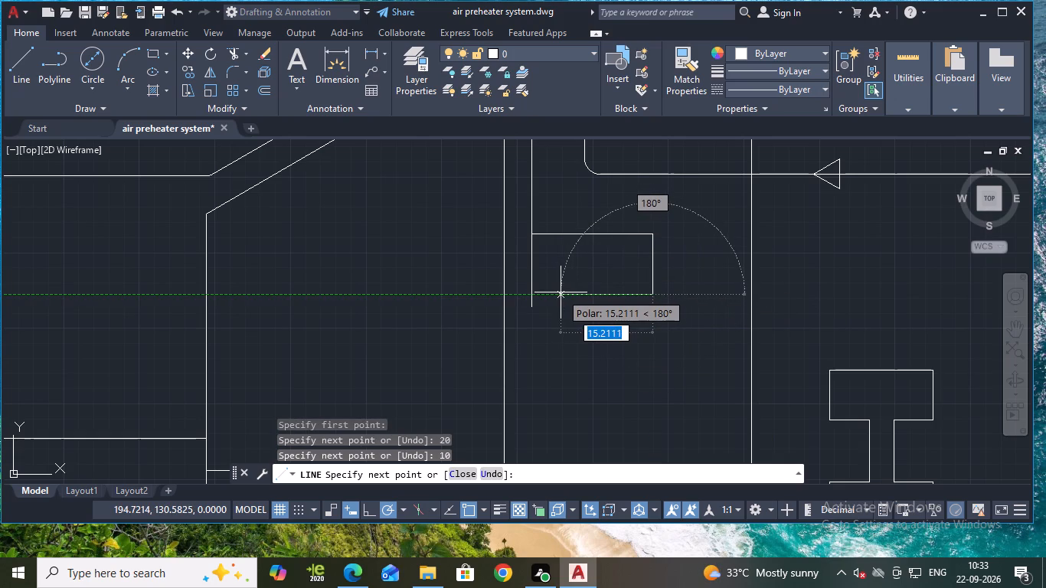
text(15)
key(Return)
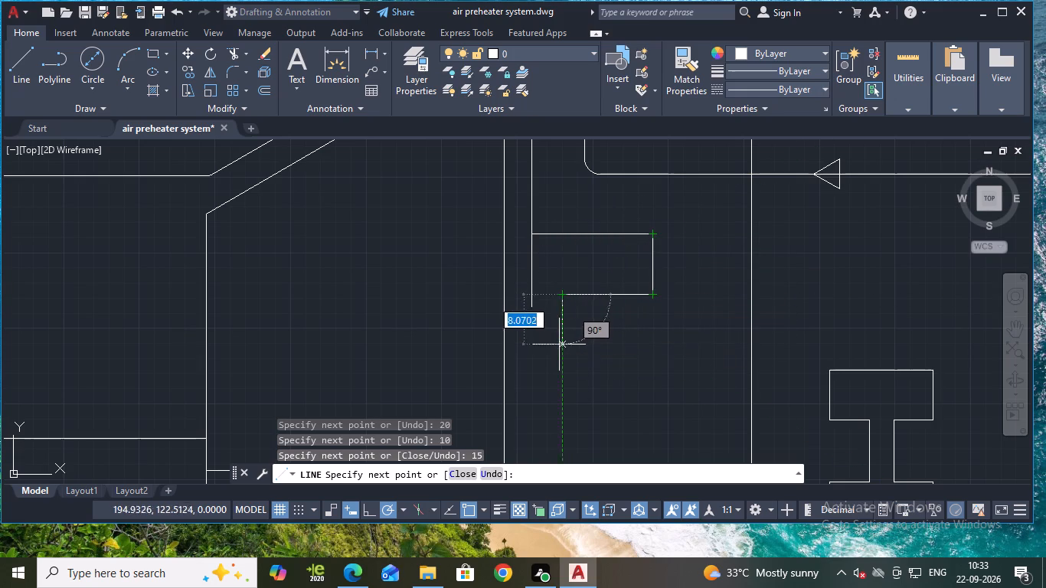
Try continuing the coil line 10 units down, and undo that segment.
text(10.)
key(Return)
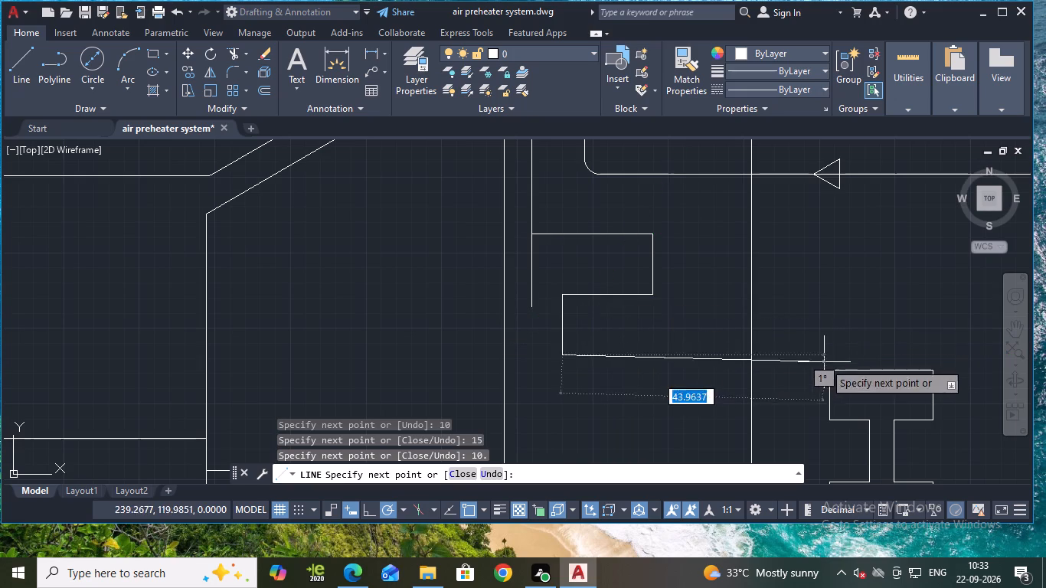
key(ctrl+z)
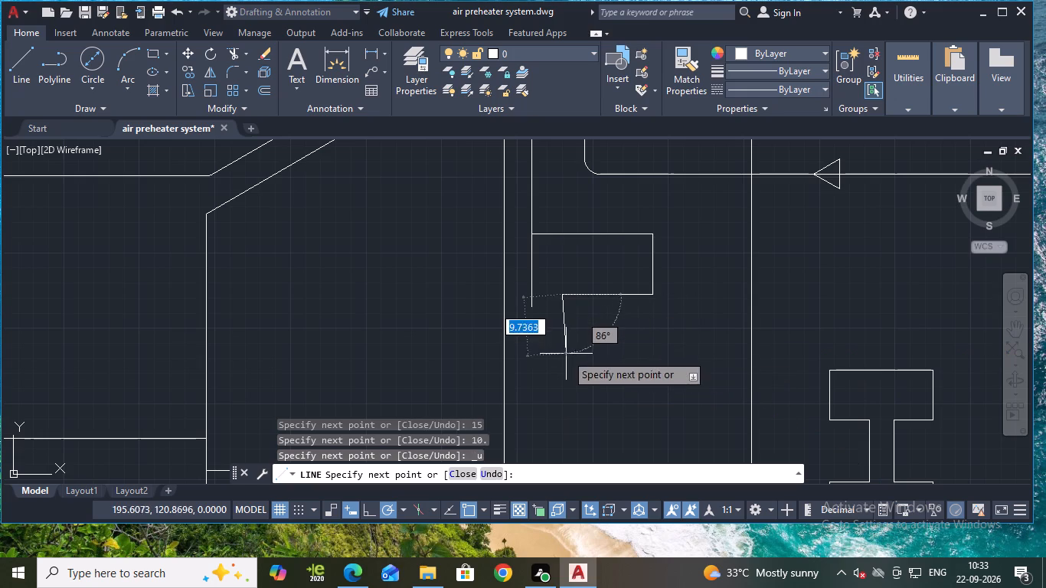
Continue the coil line 5 units down and about 58 units right, past the enclosure's edge above the I-shaped component.
key(5)
key(Return)
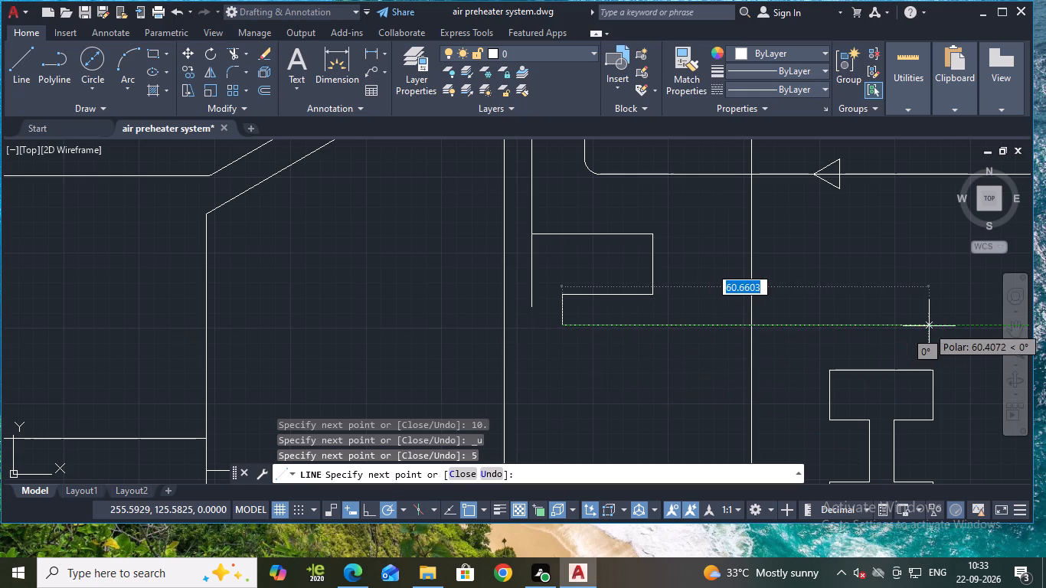
click(917, 327)
key(Escape)
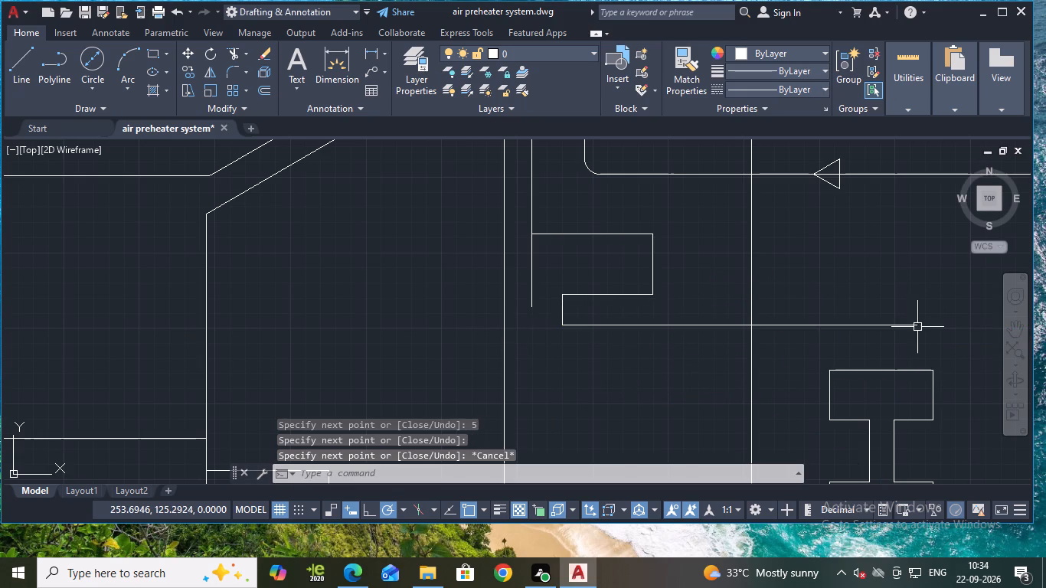
Trim the vertical pipe's overhang below the new coil's top line and remove the coil's 10-unit vertical segment.
text(tr)
key(Return)
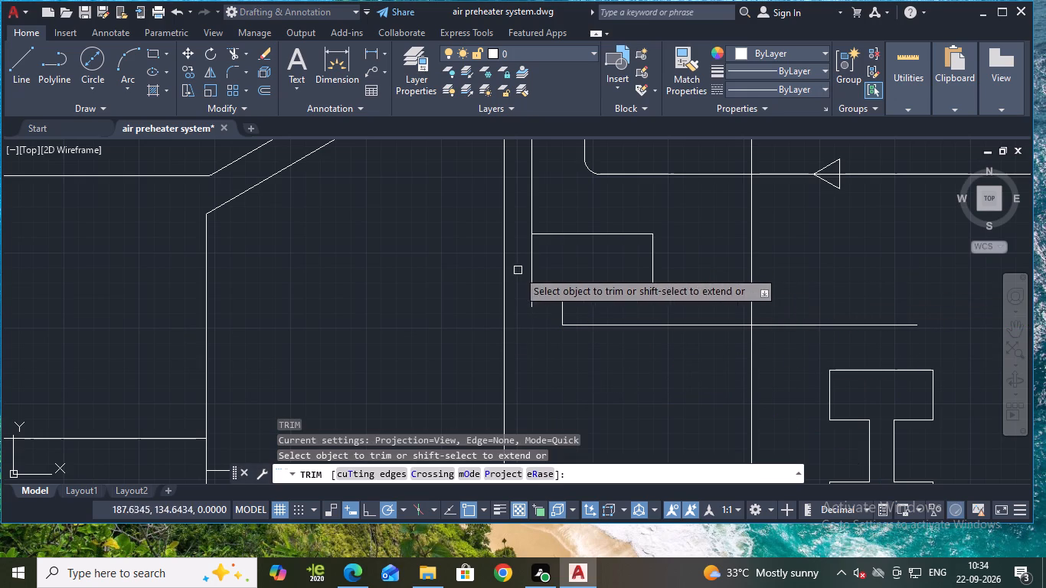
click(531, 253)
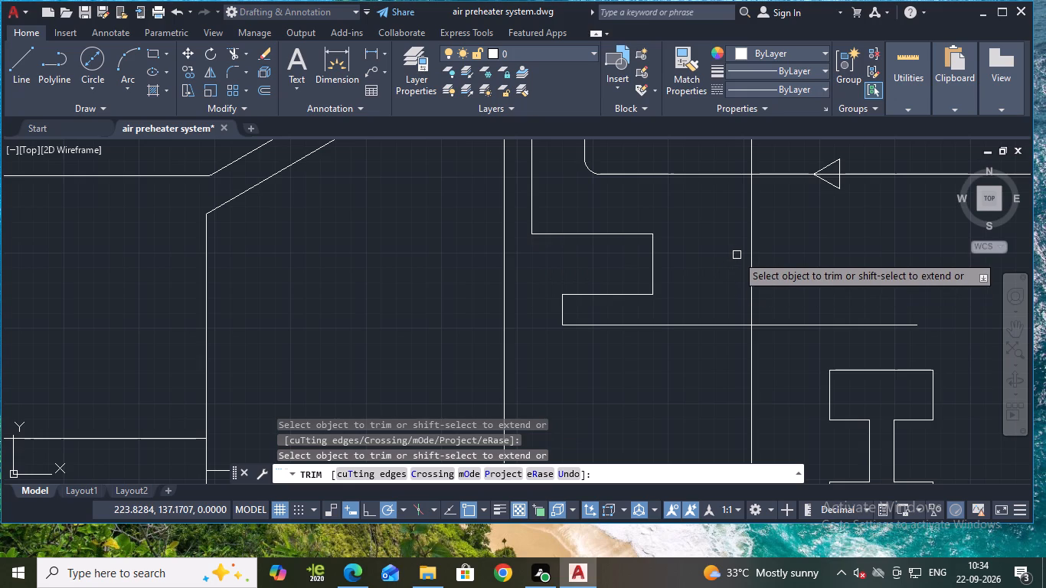
middle_drag(717, 249, 685, 289)
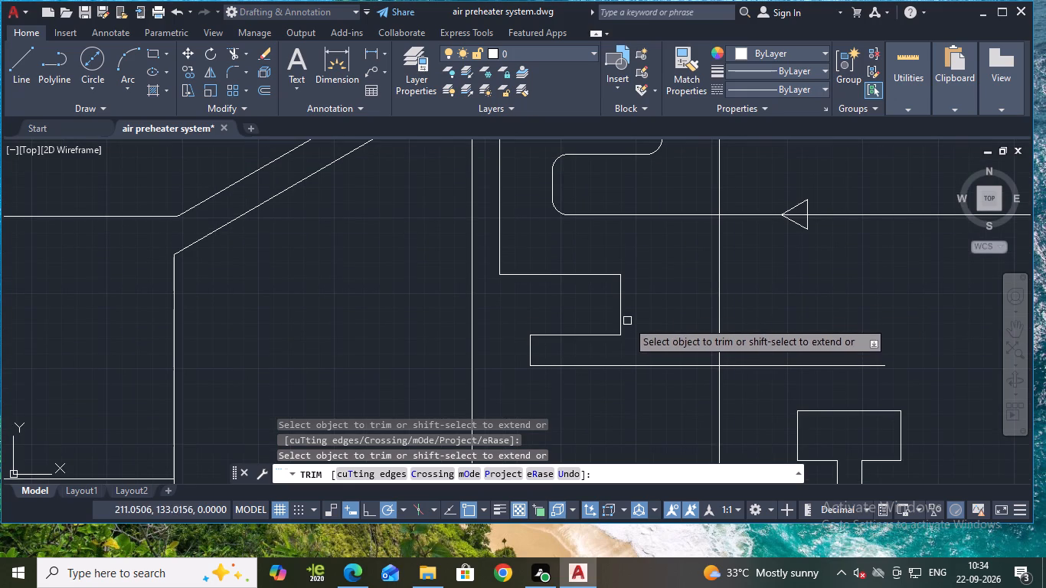
click(620, 318)
key(Escape)
Draw a line from the 15-unit segment's right end, undoing a 10-unit upward try and going 5 up, 15 left and 5 up.
click(25, 58)
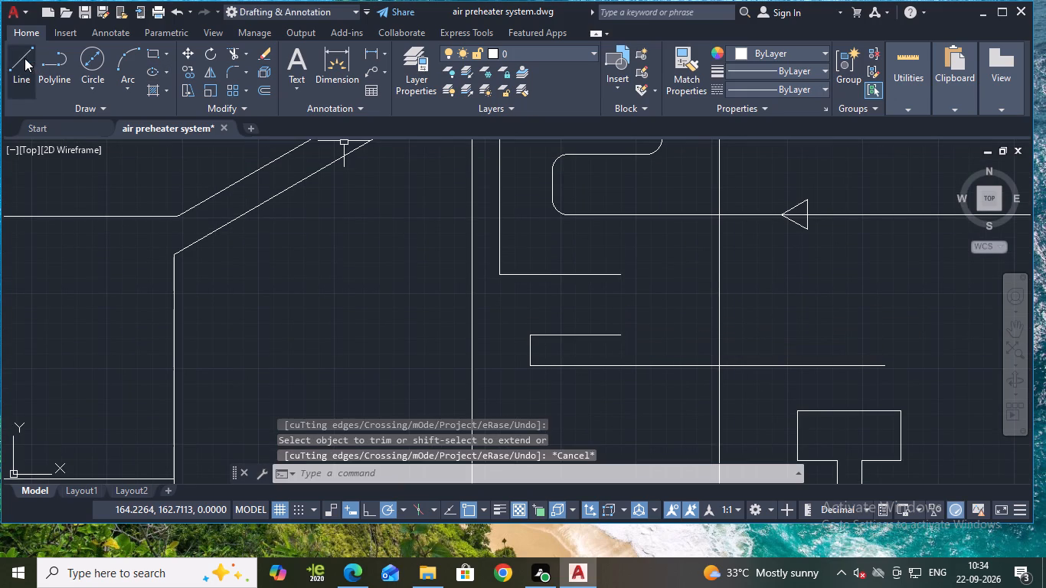
click(622, 335)
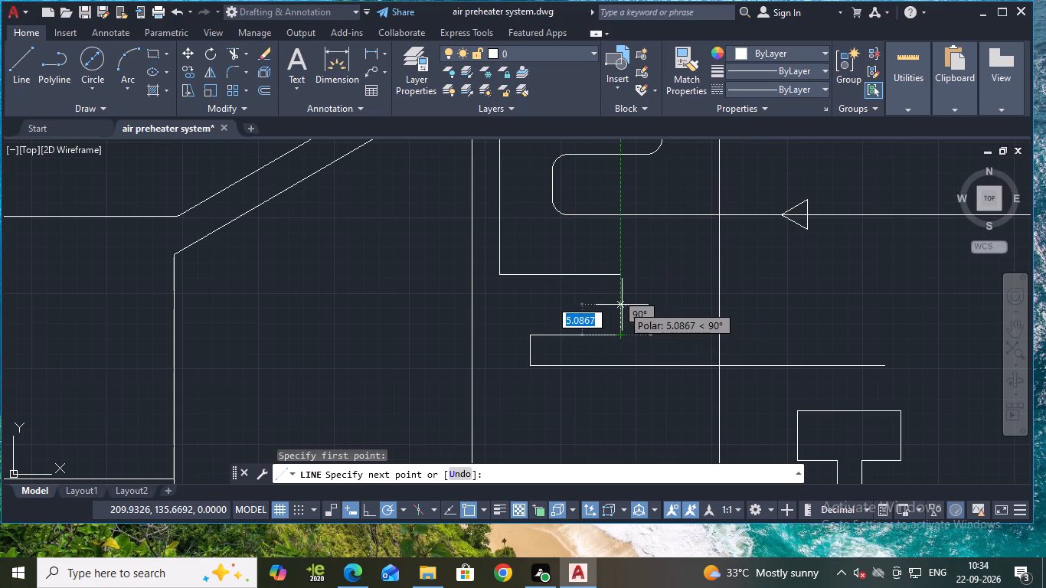
text(10)
key(Return)
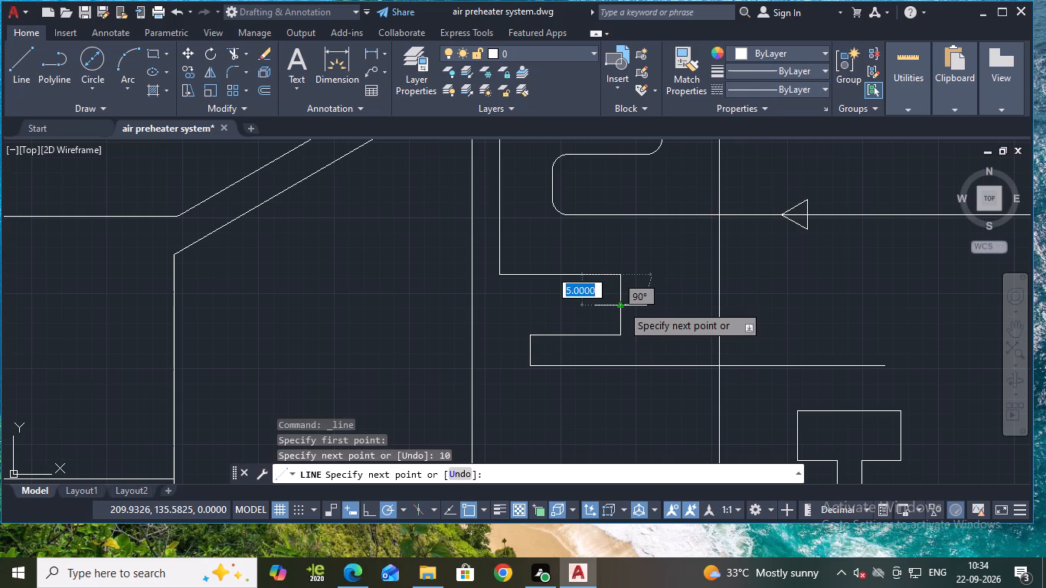
key(ctrl+z)
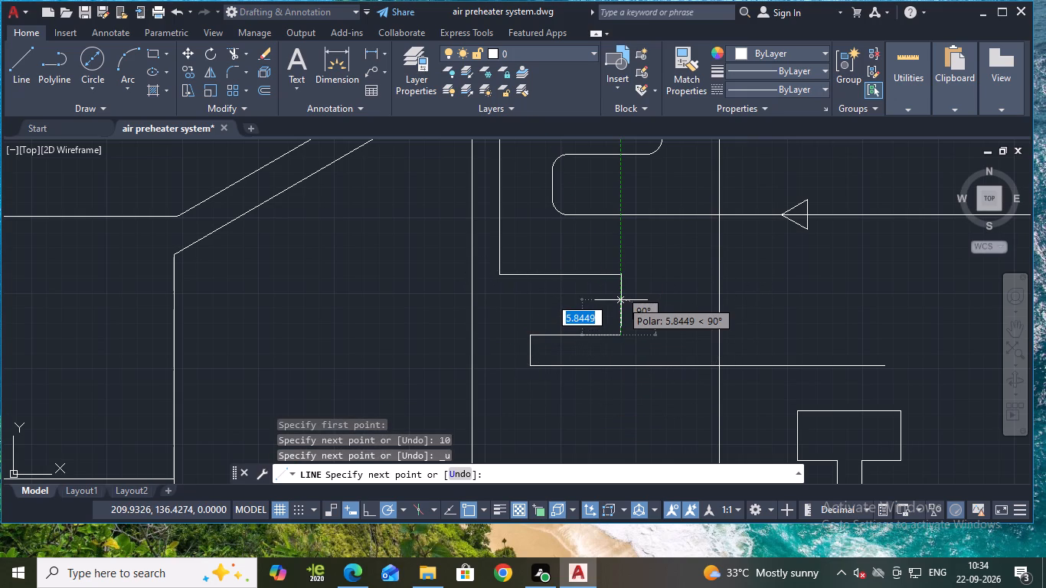
key(5)
key(Return)
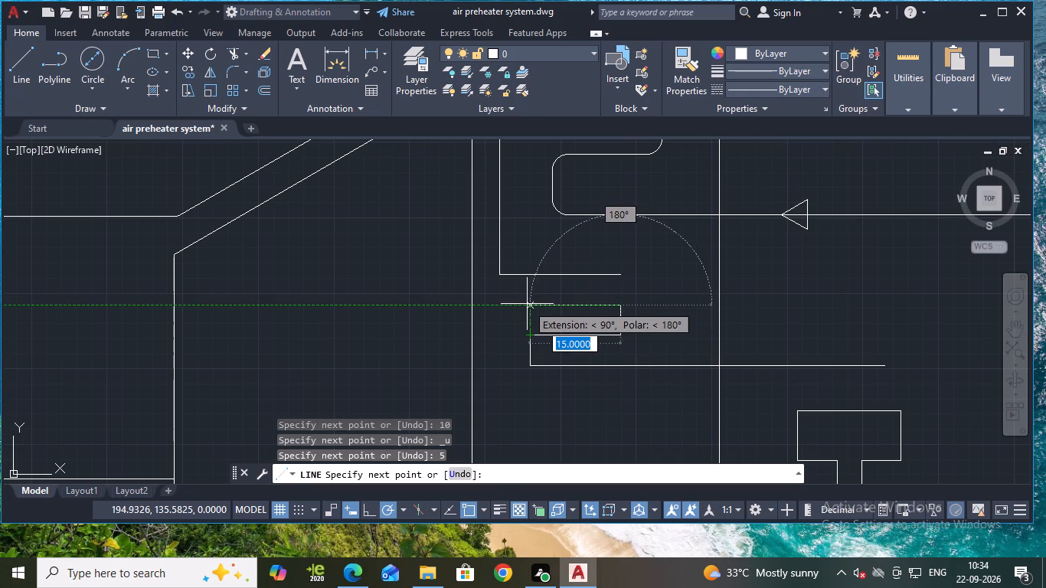
click(527, 304)
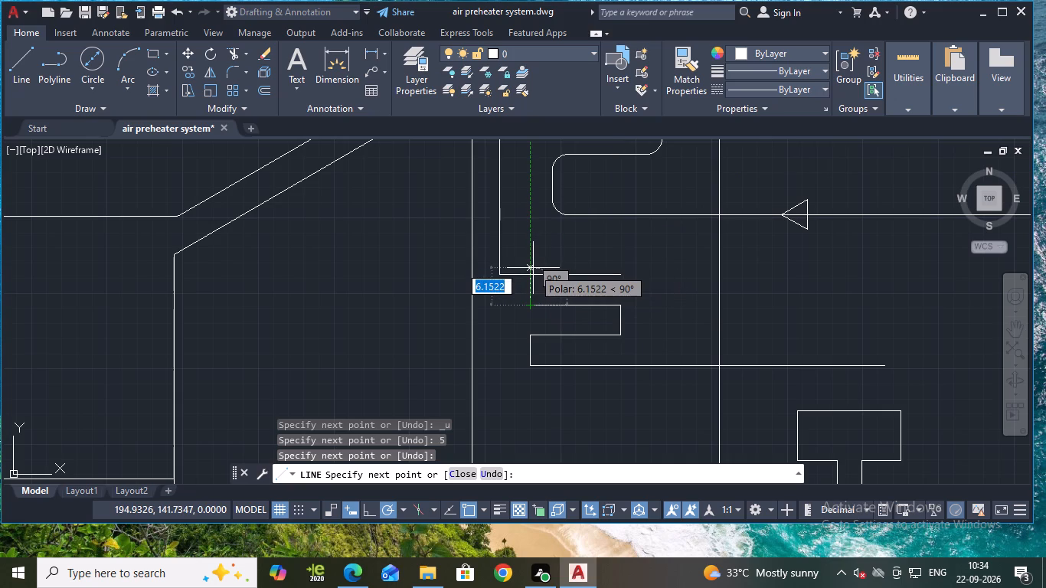
key(5)
key(Return)
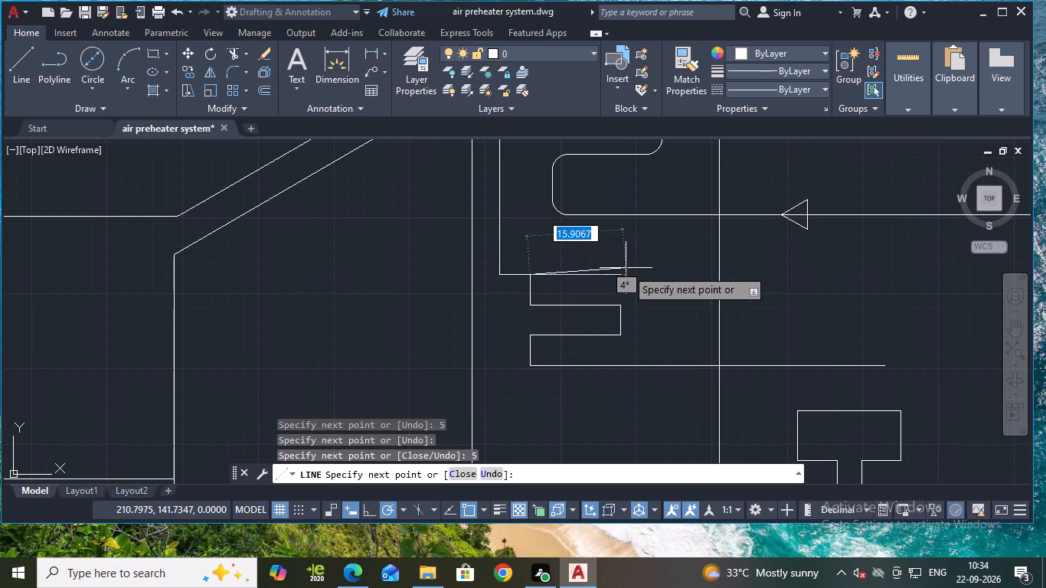
key(Escape)
Draw a line from the coil top line's right end, going 5 units up and about 20 left to the vertical pipe.
key(l)
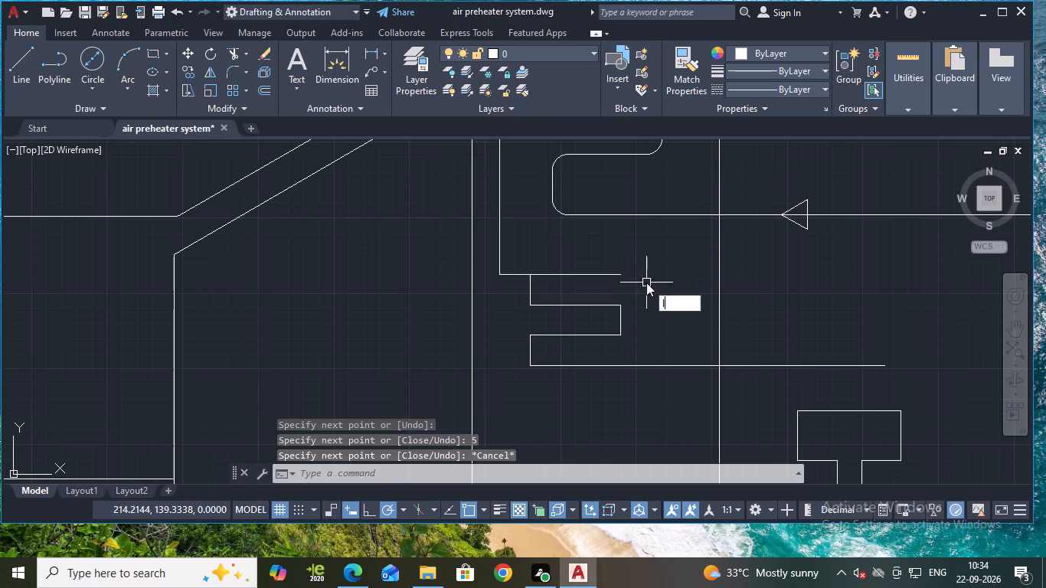
key(Return)
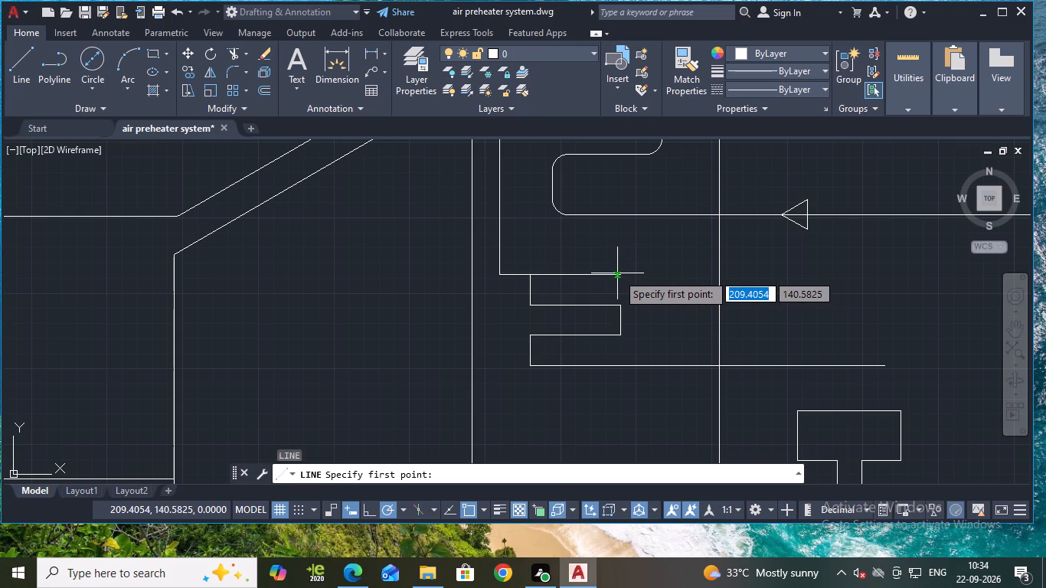
click(619, 273)
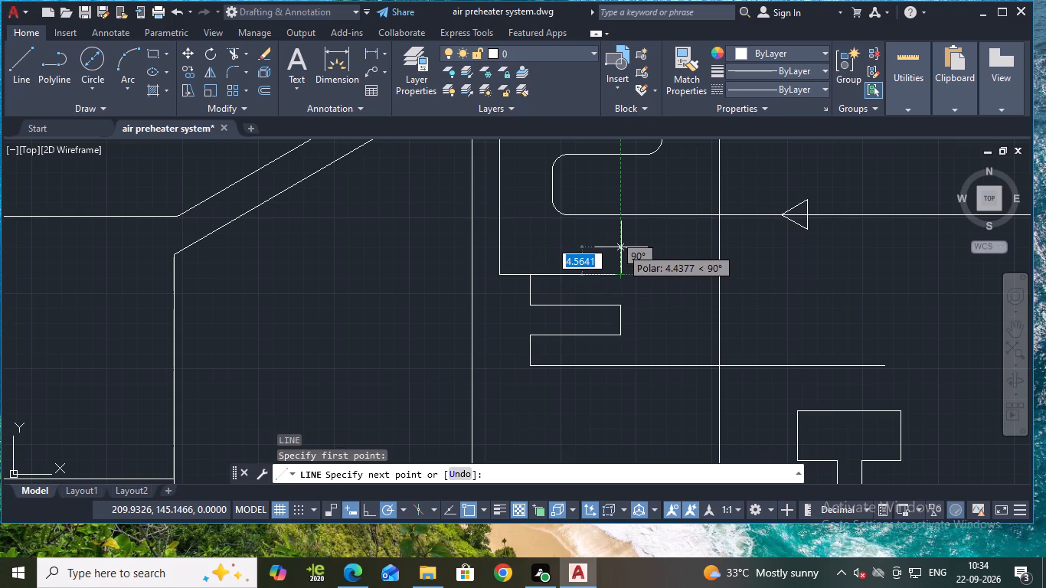
key(5)
key(Return)
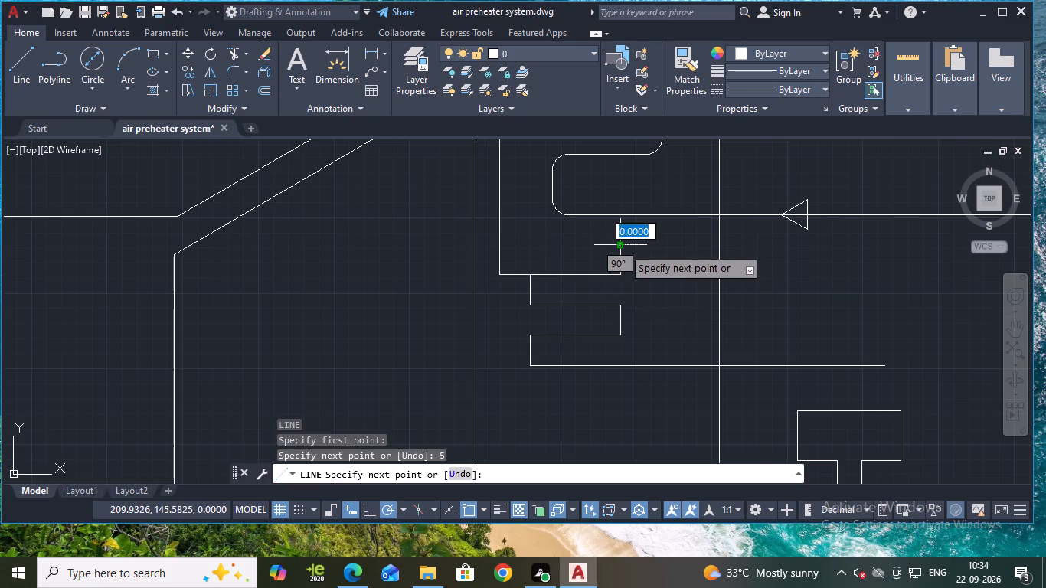
click(498, 243)
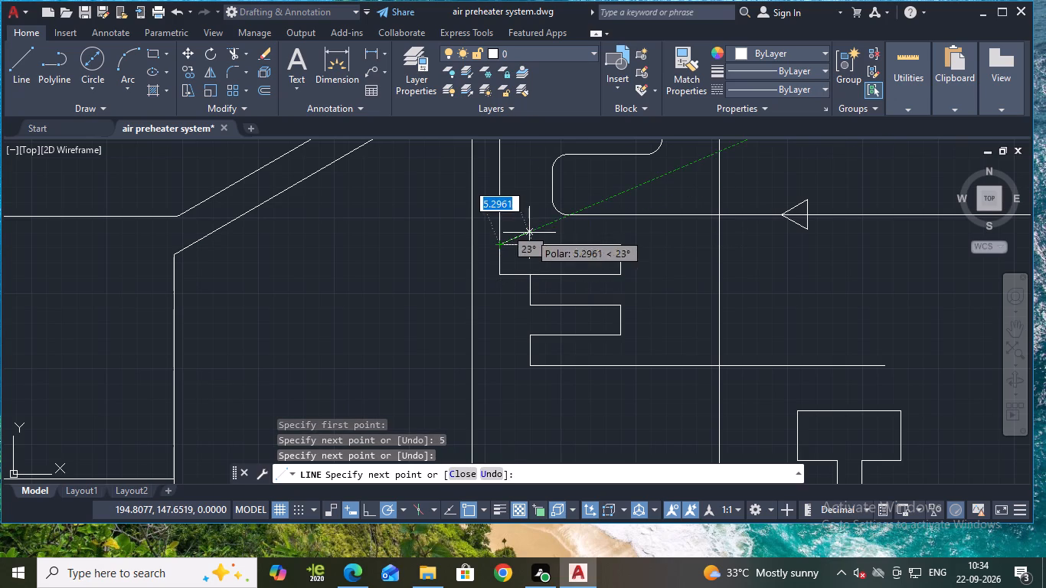
key(Escape)
Trim the old top line's stub left of the coil and the vertical pipe's overhang below the new line, and save the drawing.
text(tr)
key(Return)
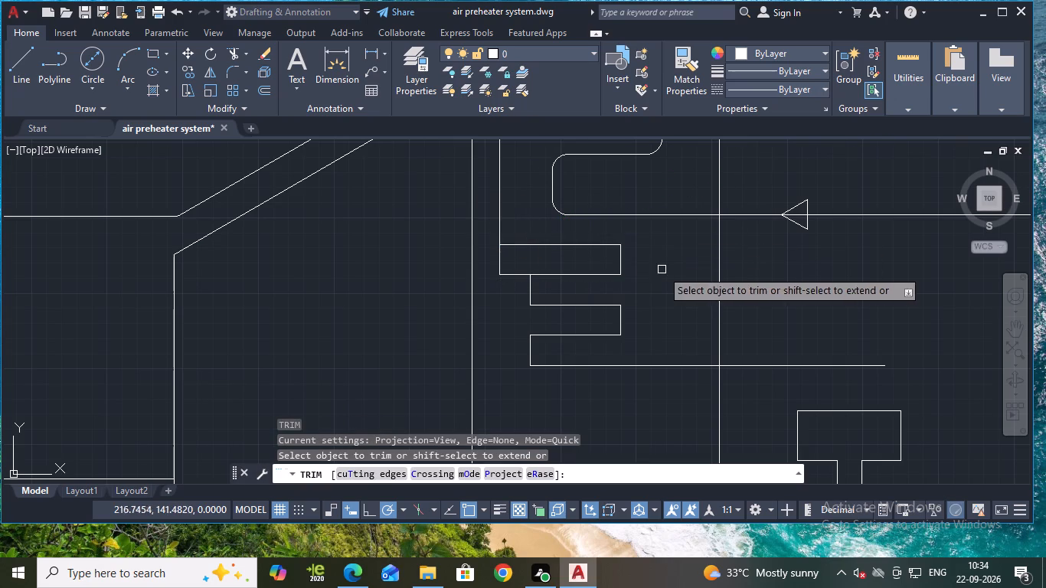
click(515, 276)
click(502, 271)
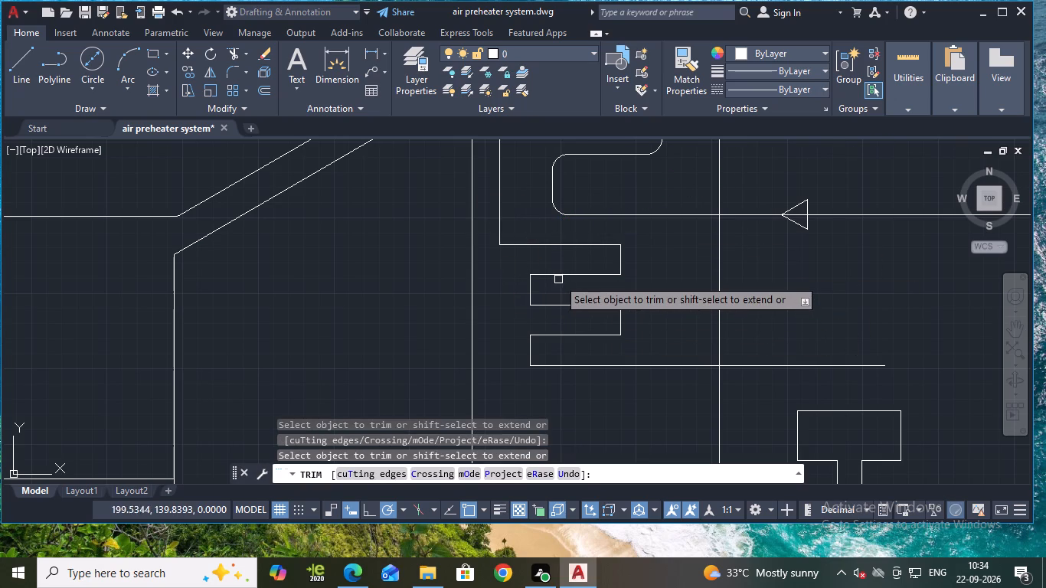
key(Escape)
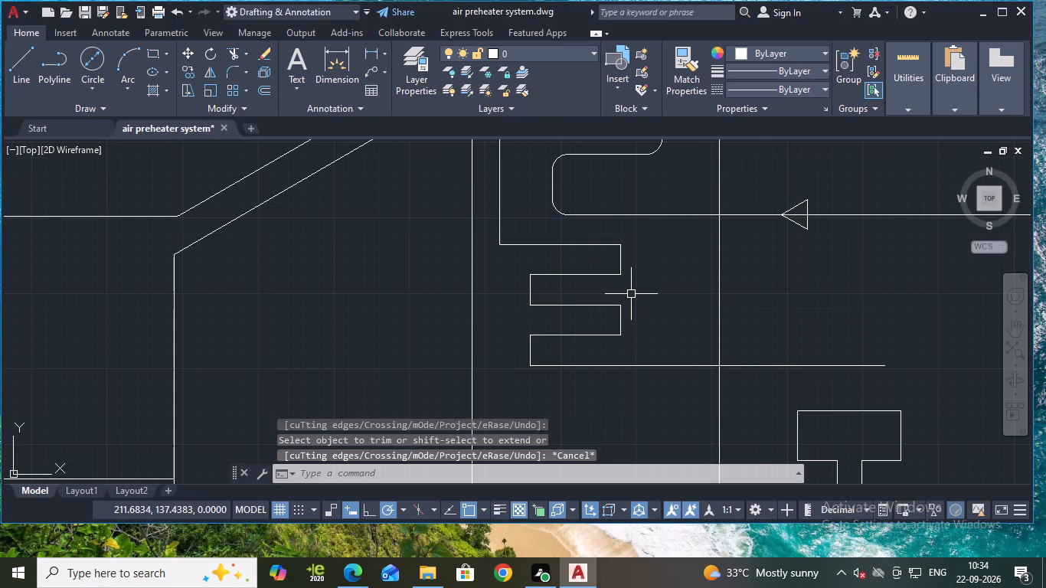
key(ctrl+s)
Fillet both corners of the lower coil's uppermost right-hand bend with a 2.5 radius.
middle_drag(695, 307, 666, 284)
scroll(750, 361, down, 2)
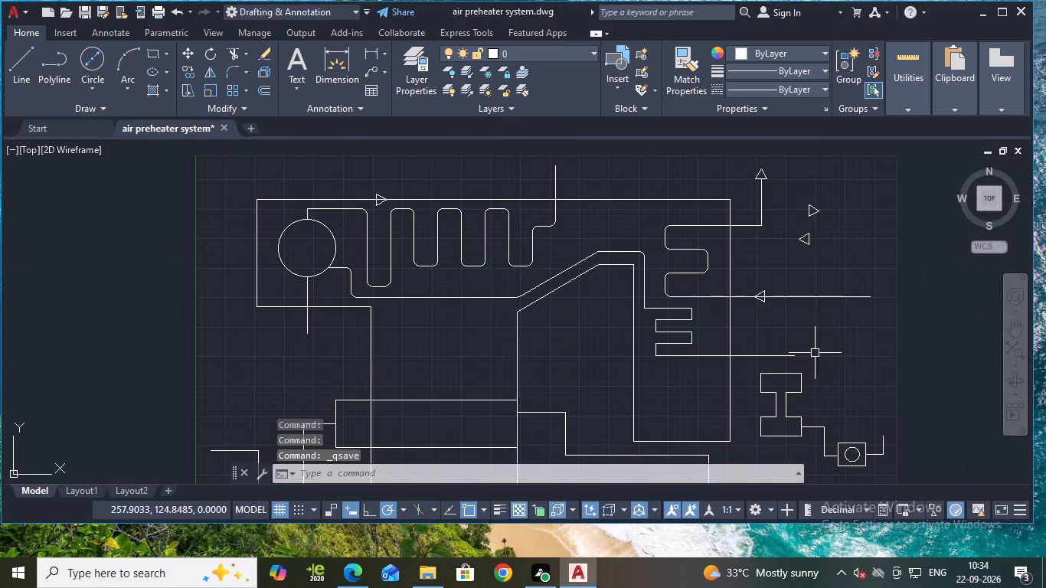
middle_drag(809, 347, 773, 325)
scroll(643, 298, up, 2)
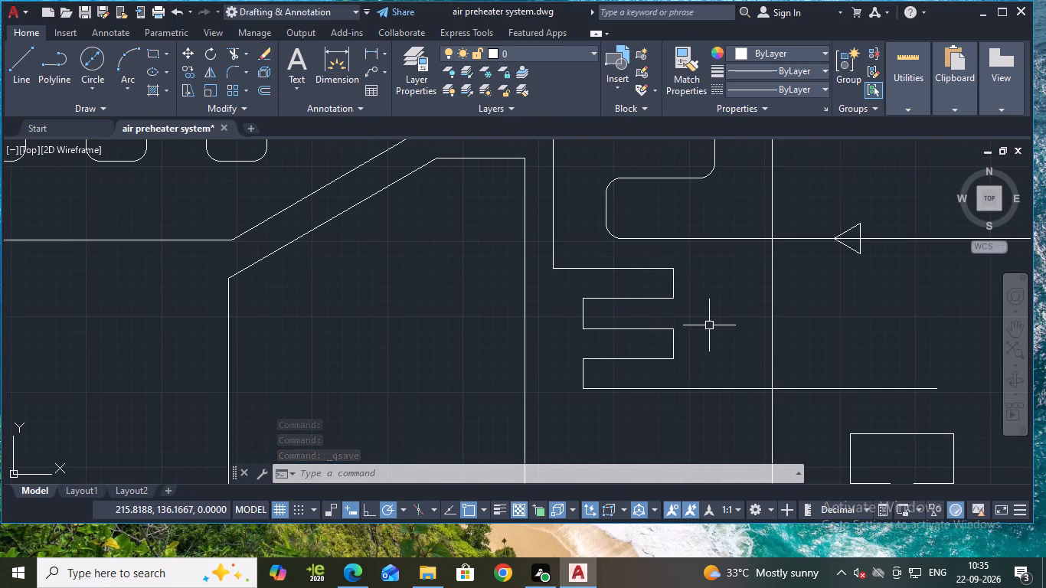
key(f)
key(Return)
key(r)
key(Return)
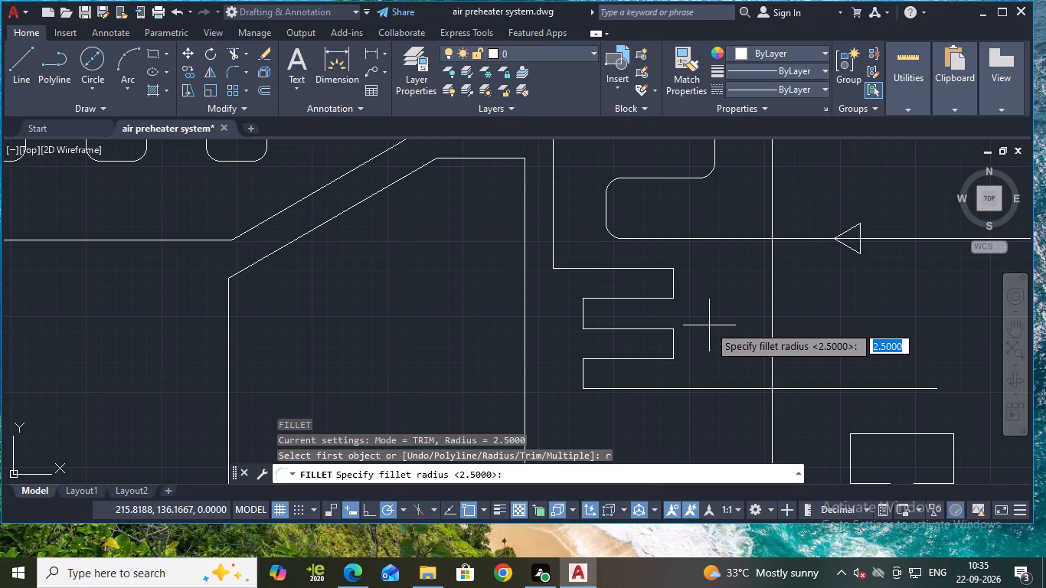
key(Return)
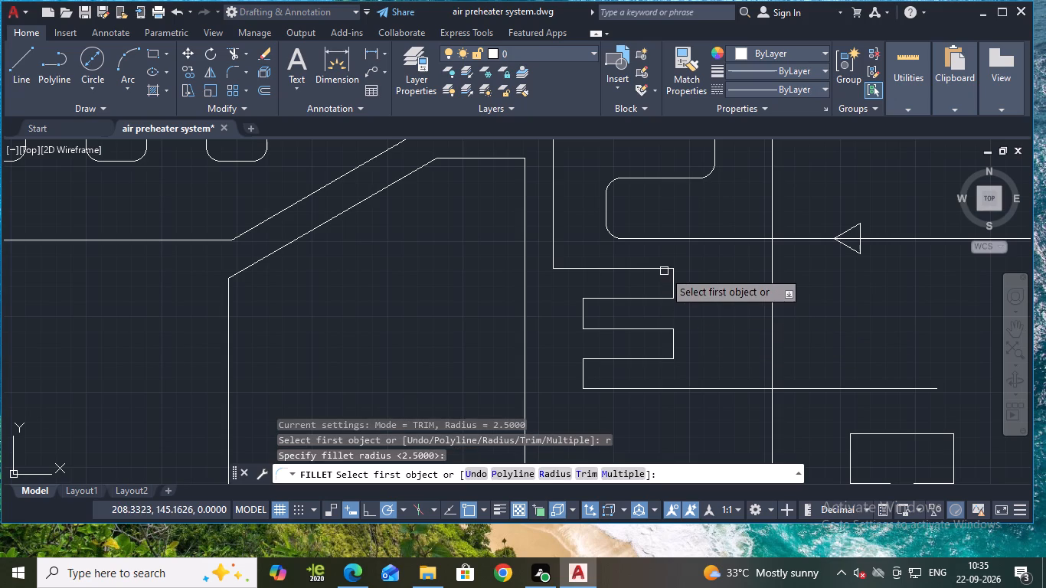
click(664, 270)
click(675, 276)
key(space)
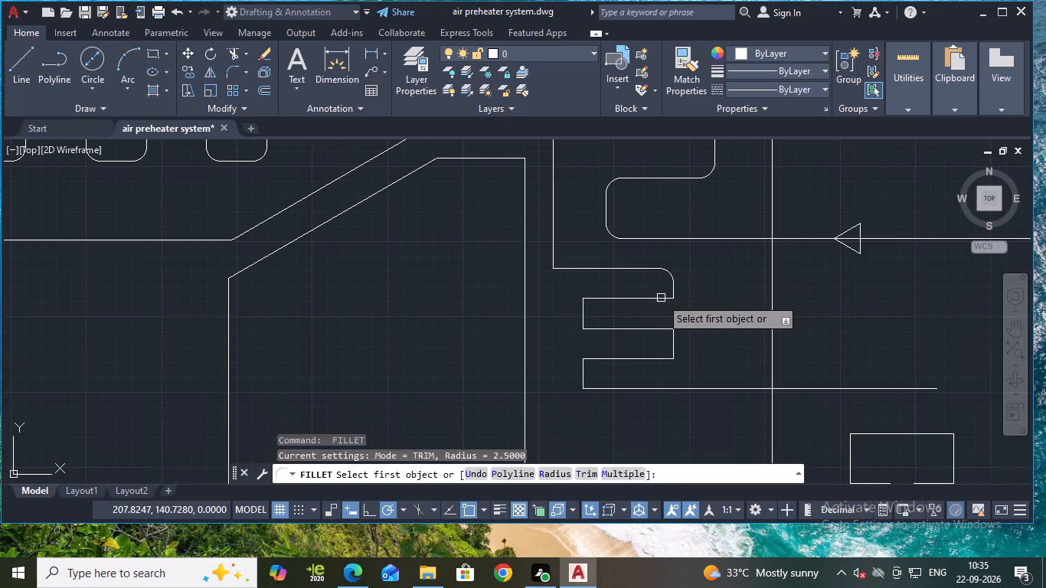
click(661, 298)
click(675, 291)
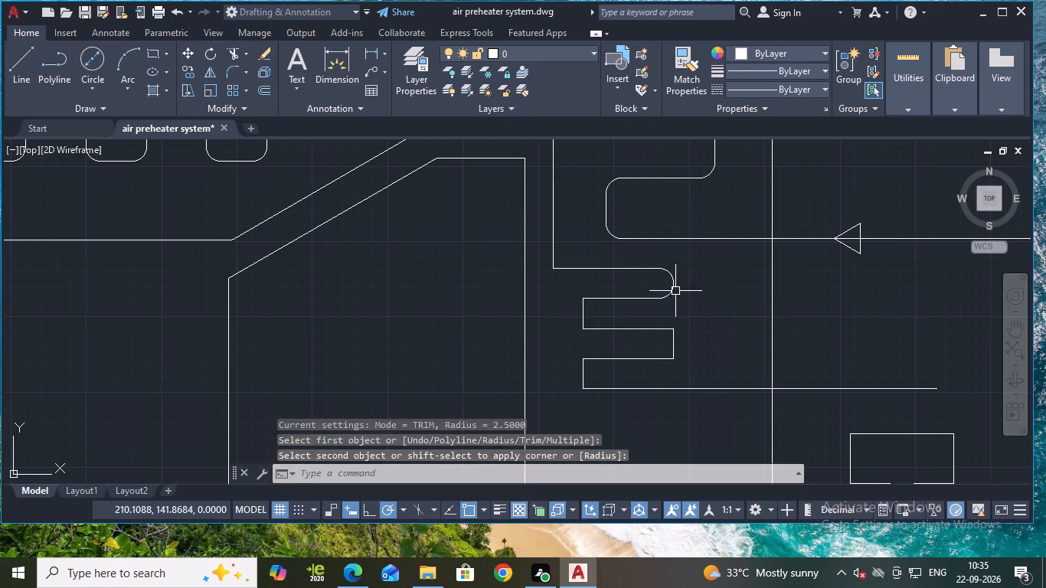
Fillet the corners of the lower coil's remaining three bends with the 2.5 radius, using the Multiple option.
key(space)
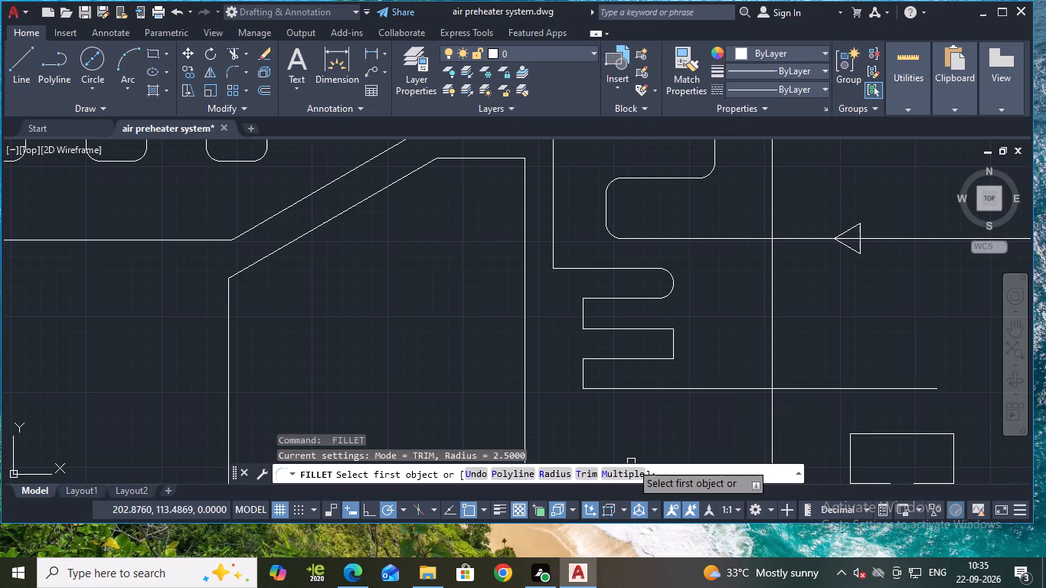
click(627, 476)
click(590, 297)
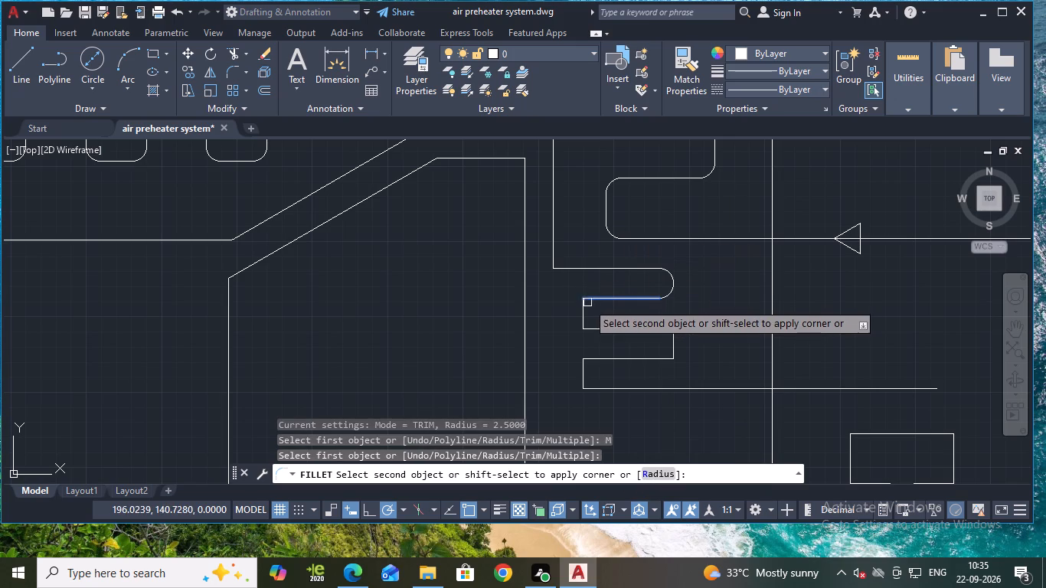
click(586, 303)
click(583, 318)
click(594, 328)
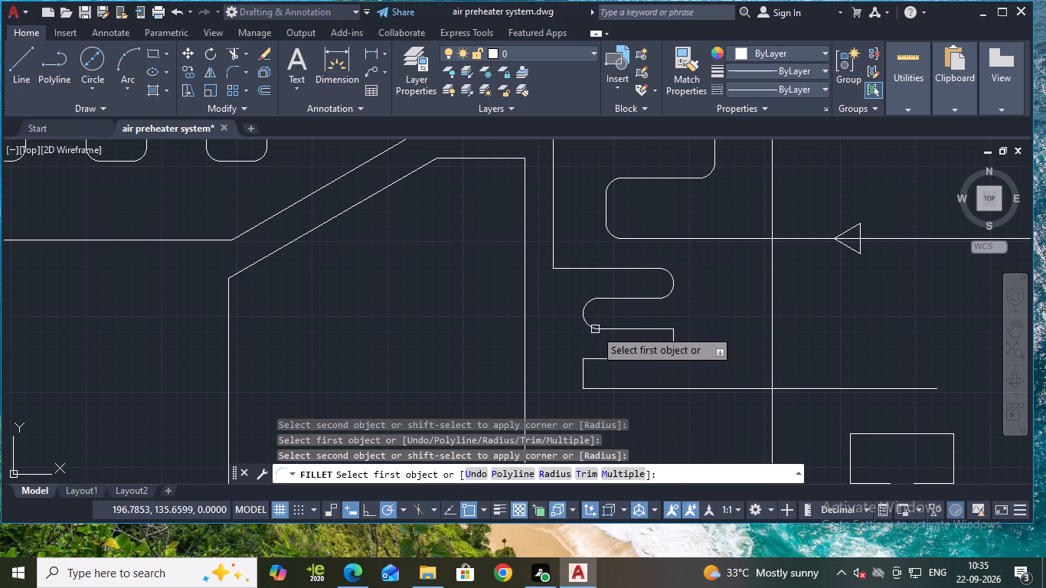
click(649, 330)
click(672, 335)
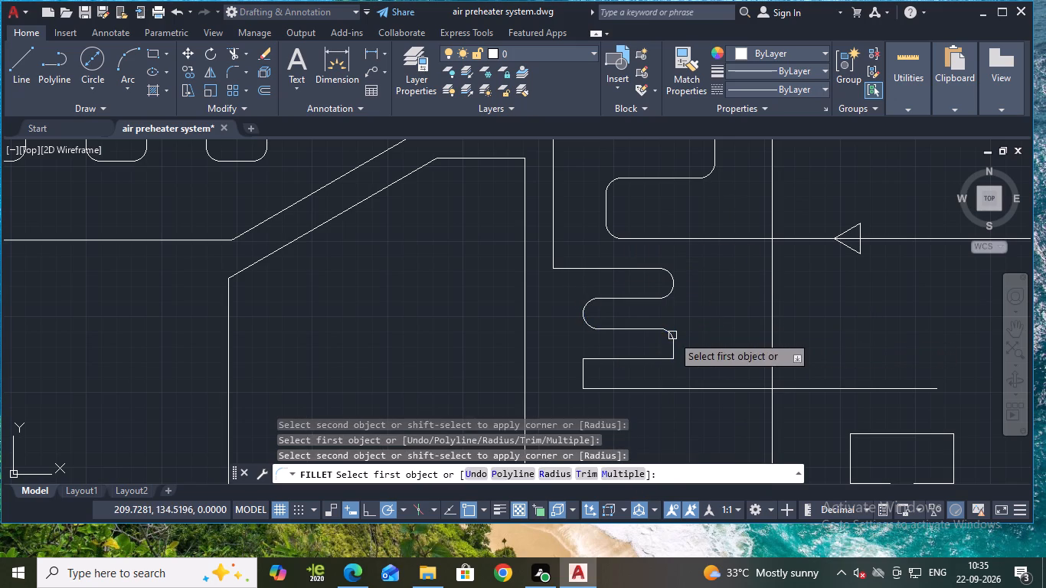
click(675, 352)
click(664, 358)
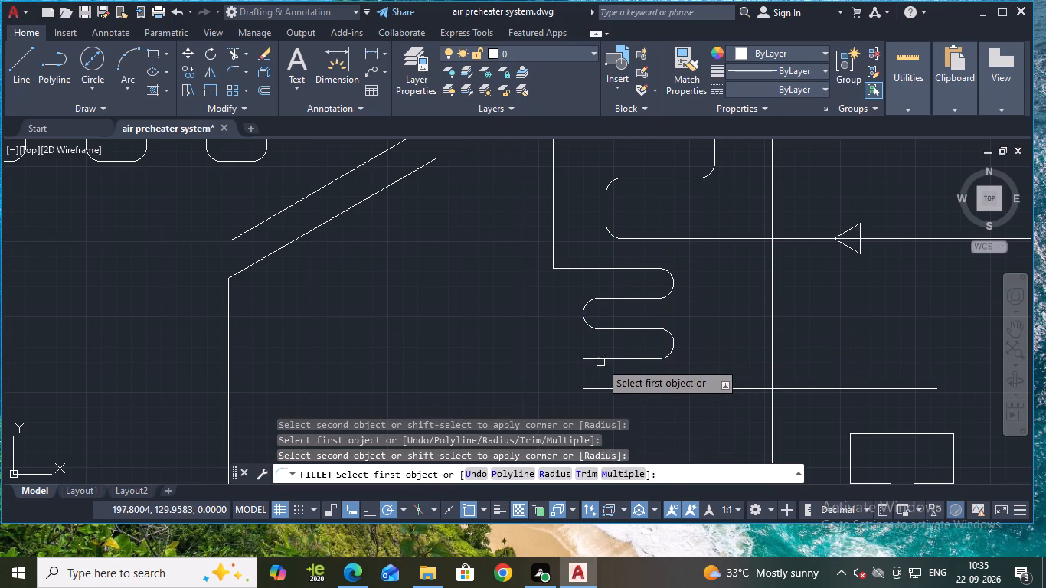
click(600, 361)
click(587, 373)
click(584, 374)
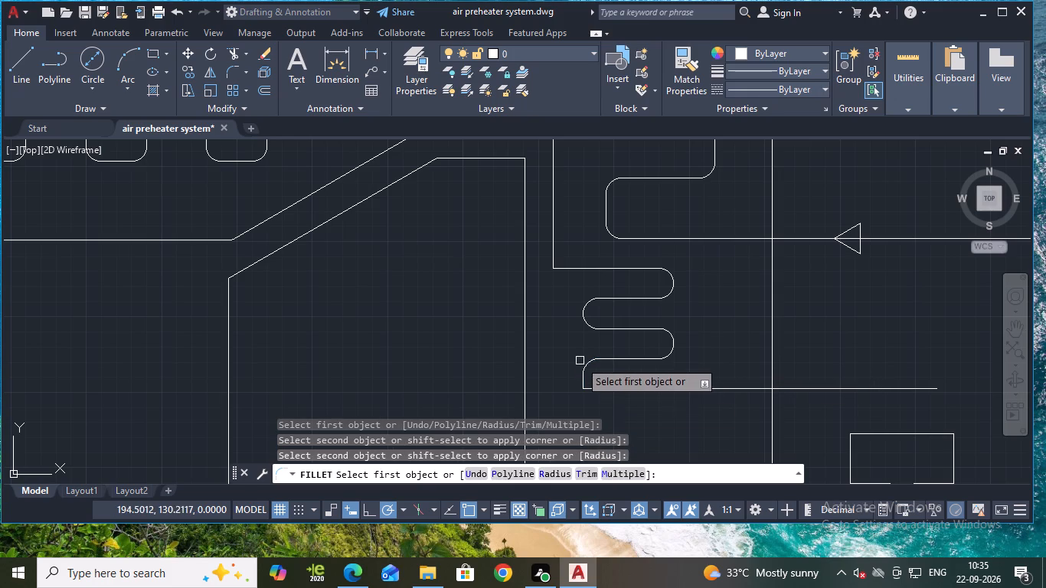
click(580, 382)
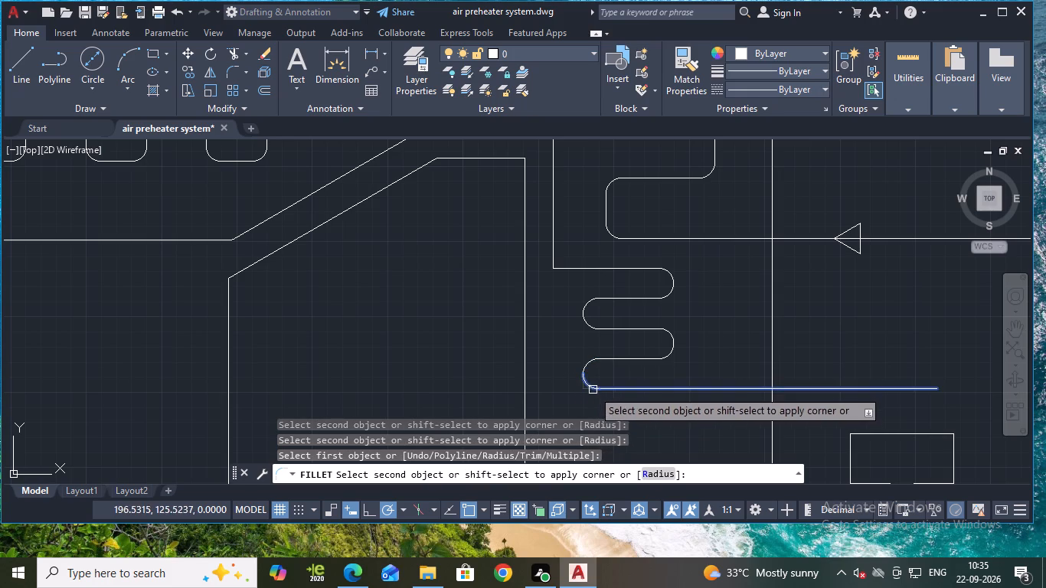
click(593, 390)
key(Escape)
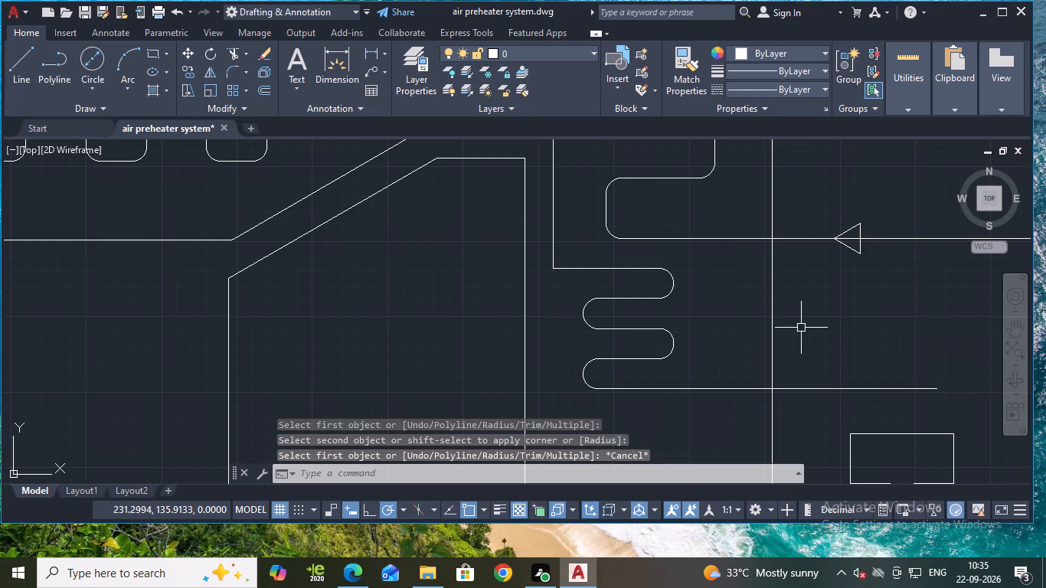
Fillet the corner between the vertical pipe and the lower coil's top line with radius 2.5, and save the drawing.
key(space)
click(553, 252)
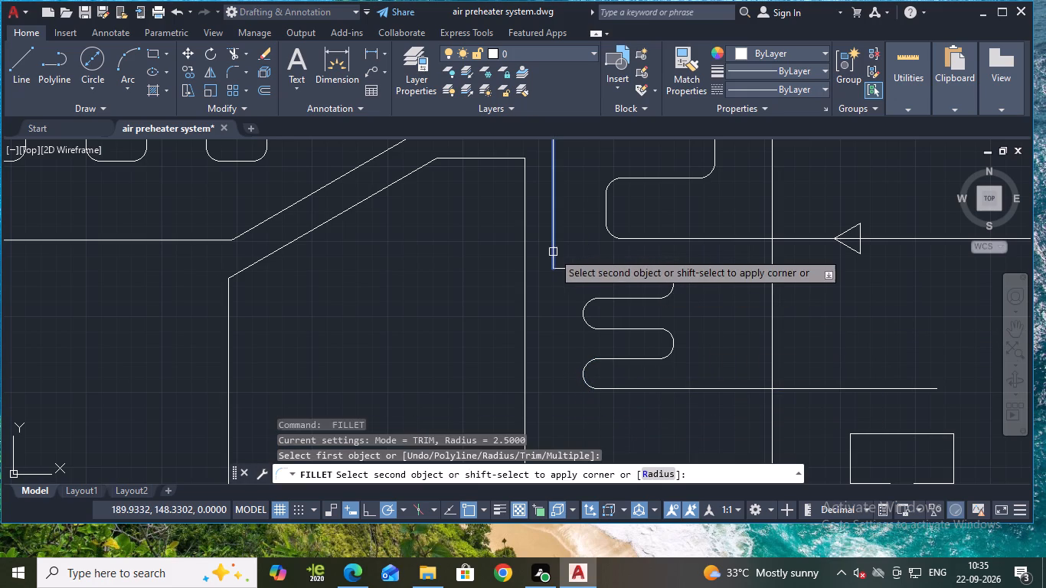
click(563, 270)
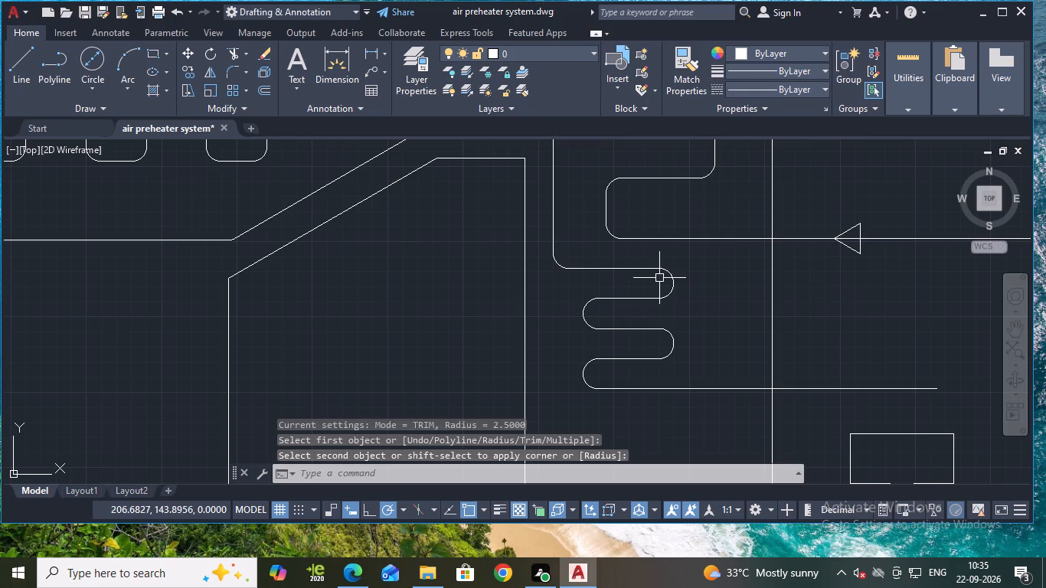
middle_drag(814, 348, 652, 266)
scroll(721, 285, down, 1)
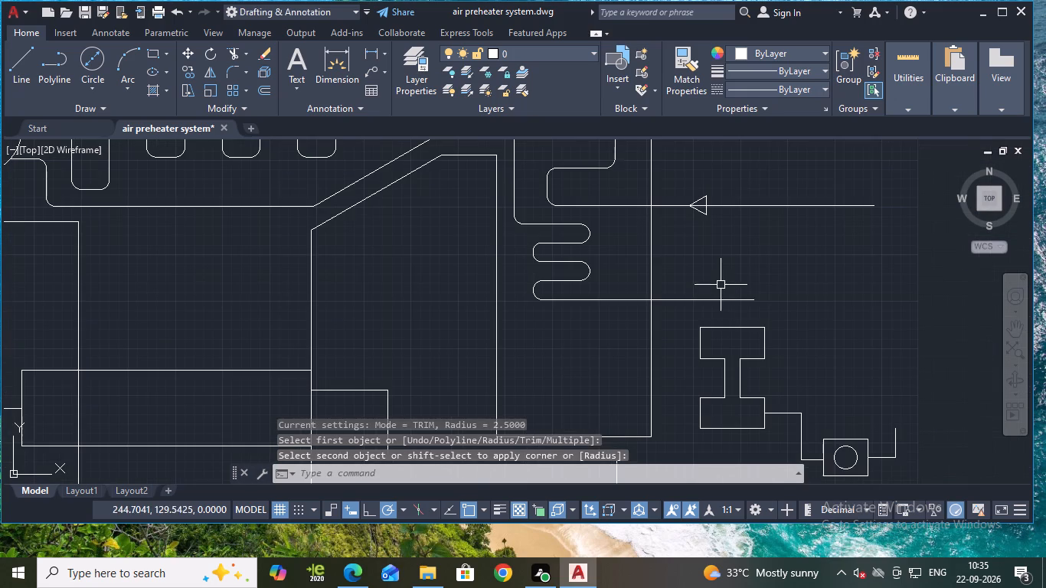
key(Escape)
key(ctrl+s)
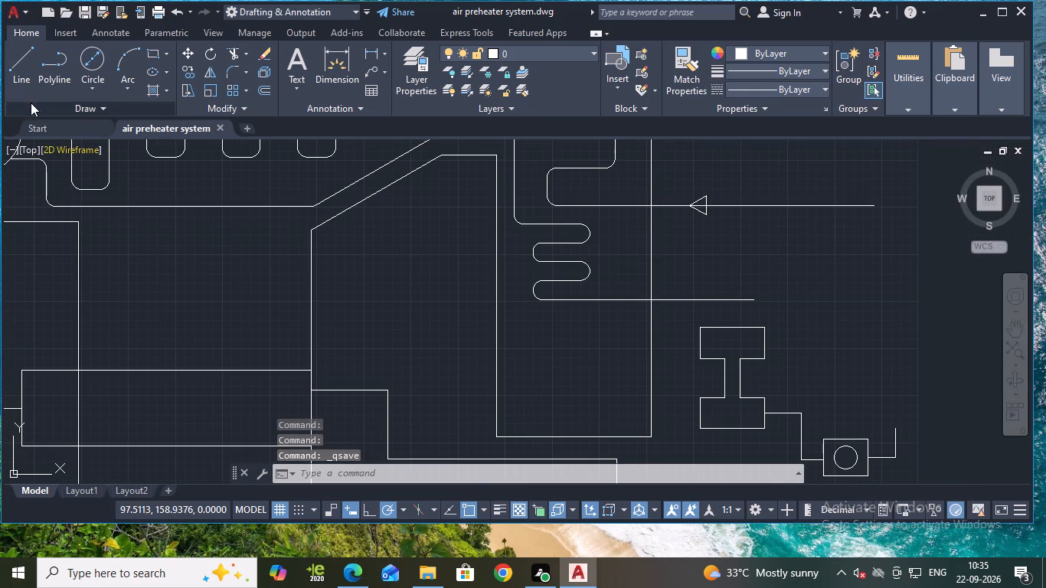
Draw a horizontal line about 13 units long from the enclosure's right edge to the I-shaped component's upper block, and save the drawing.
click(21, 67)
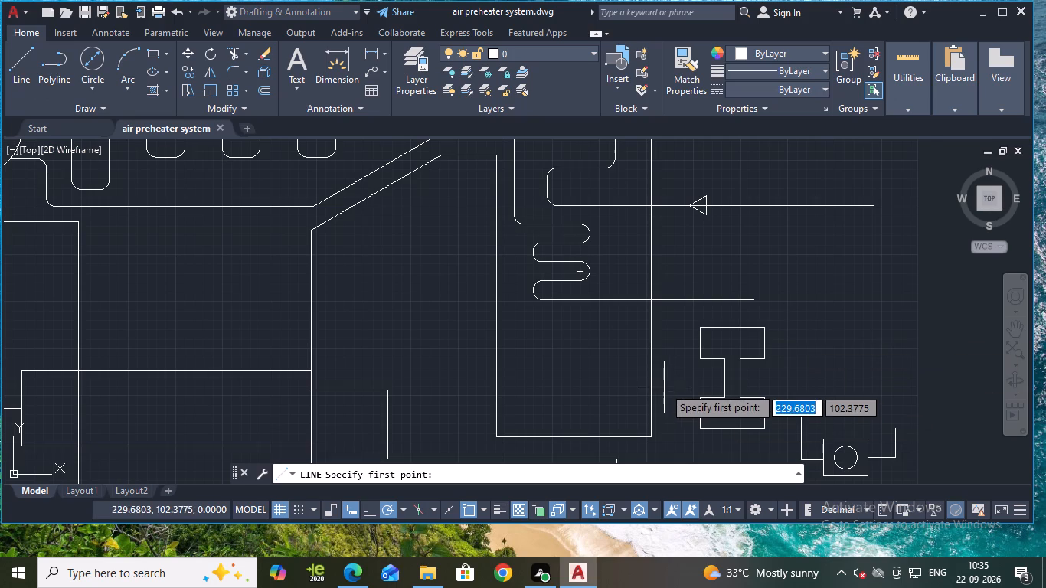
scroll(659, 387, up, 1)
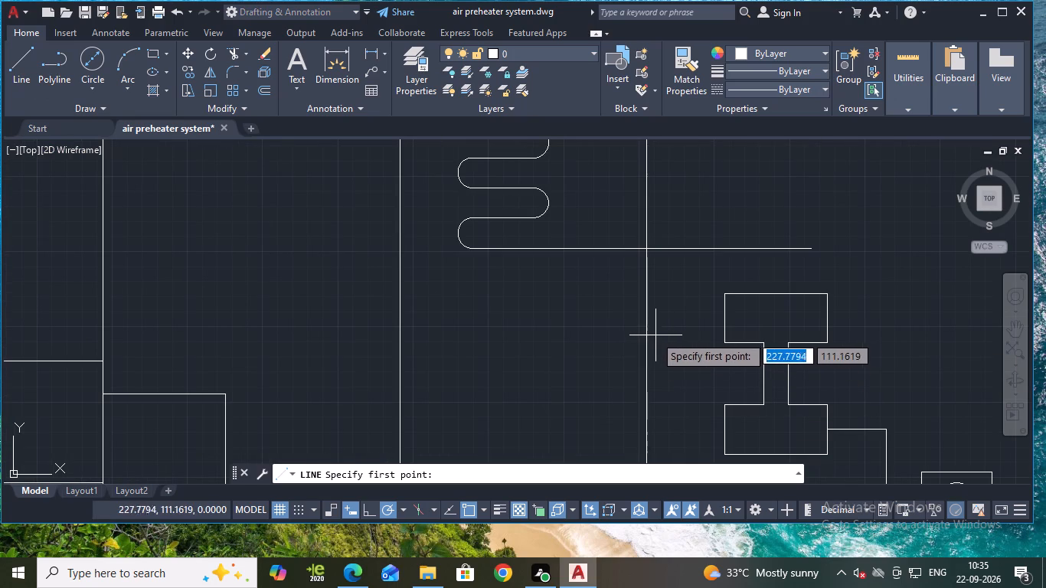
click(649, 335)
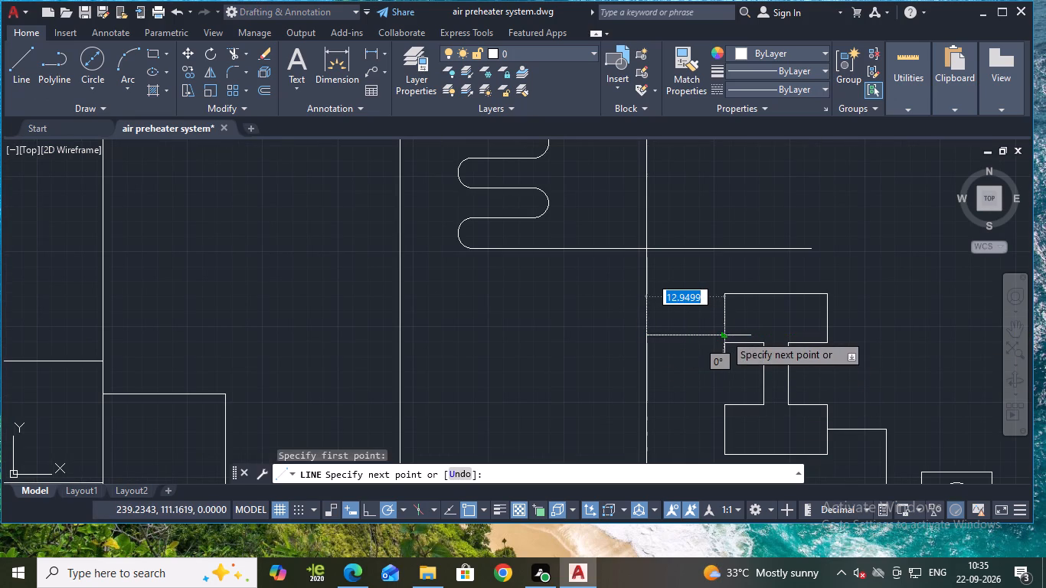
click(724, 334)
key(Escape)
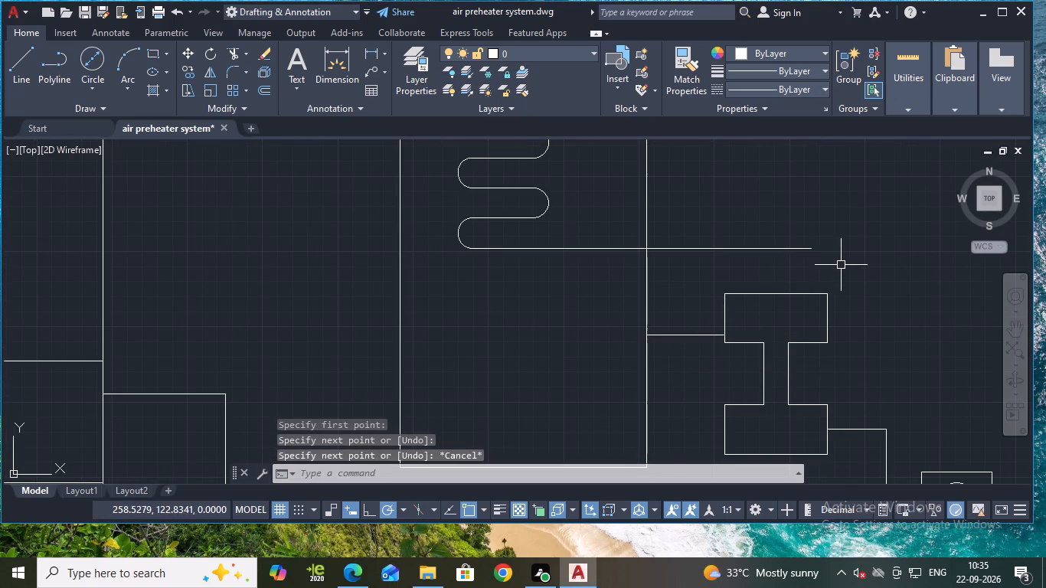
scroll(841, 264, down, 2)
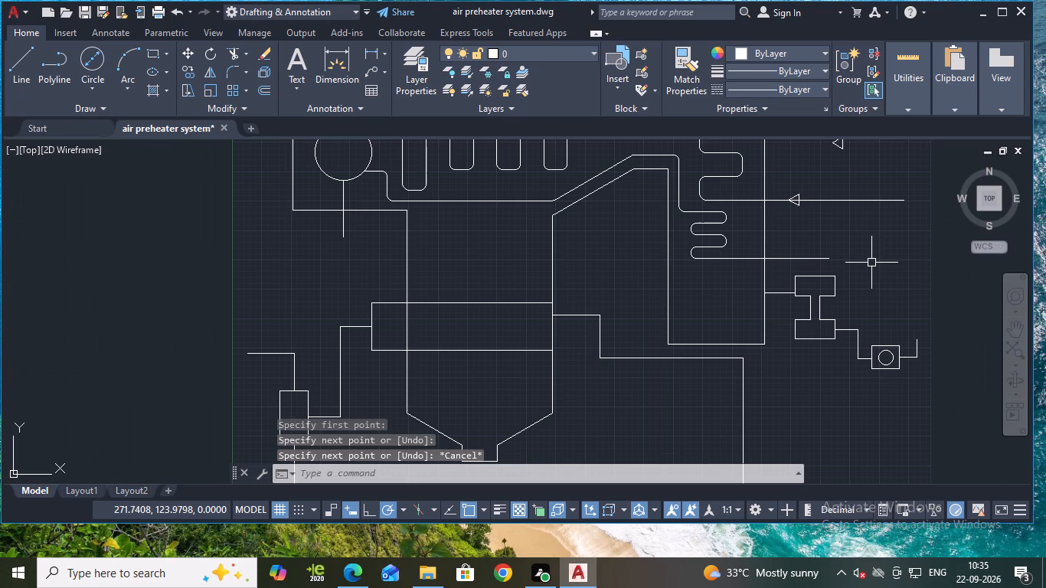
key(ctrl+s)
Copy the left-pointing arrow from the upper coil's bottom line about 25 units straight down onto the lower coil's bottom line.
middle_drag(872, 238, 823, 316)
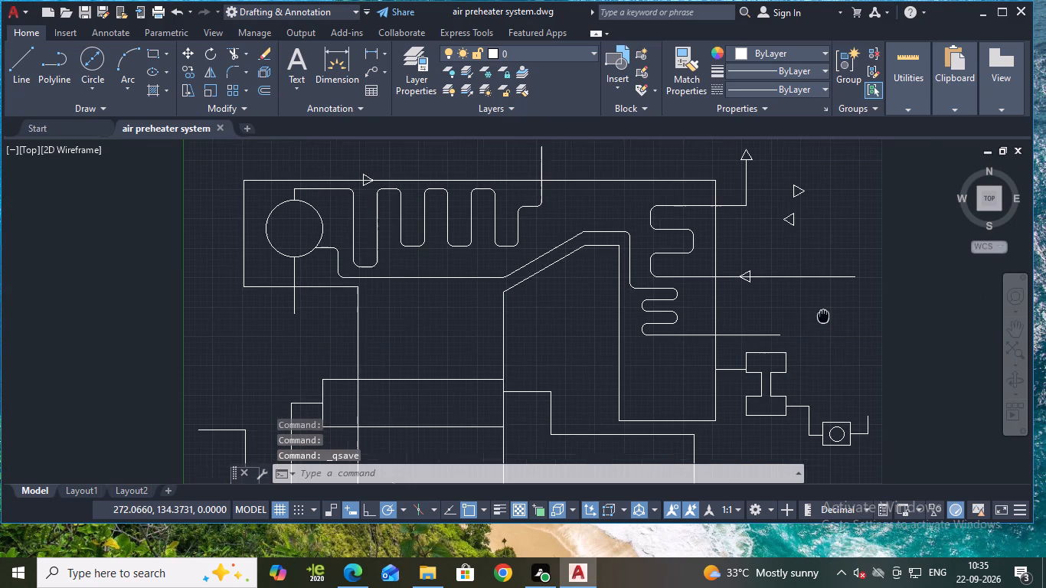
middle_drag(823, 316, 823, 318)
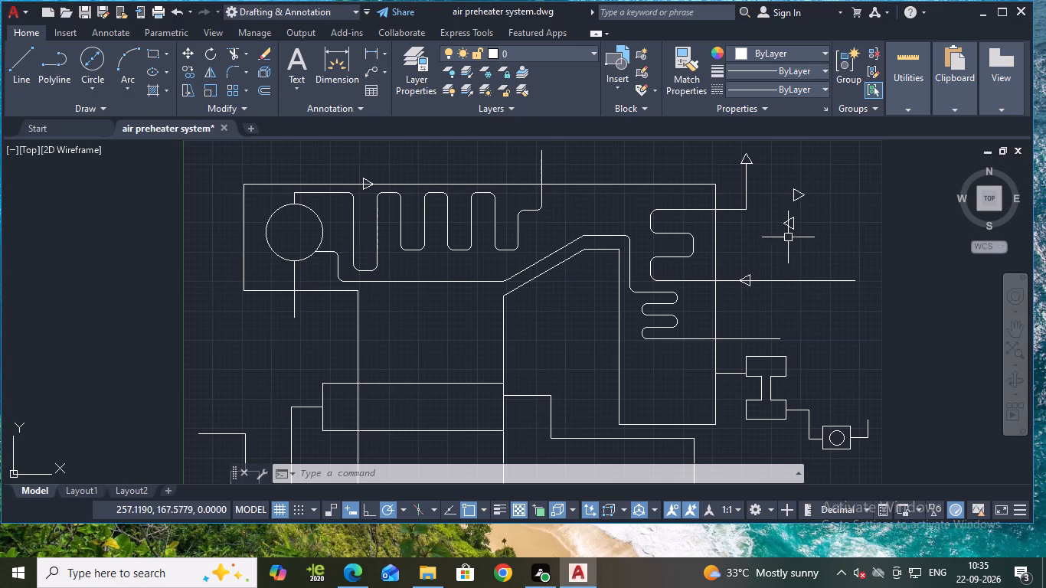
scroll(776, 261, up, 2)
click(705, 300)
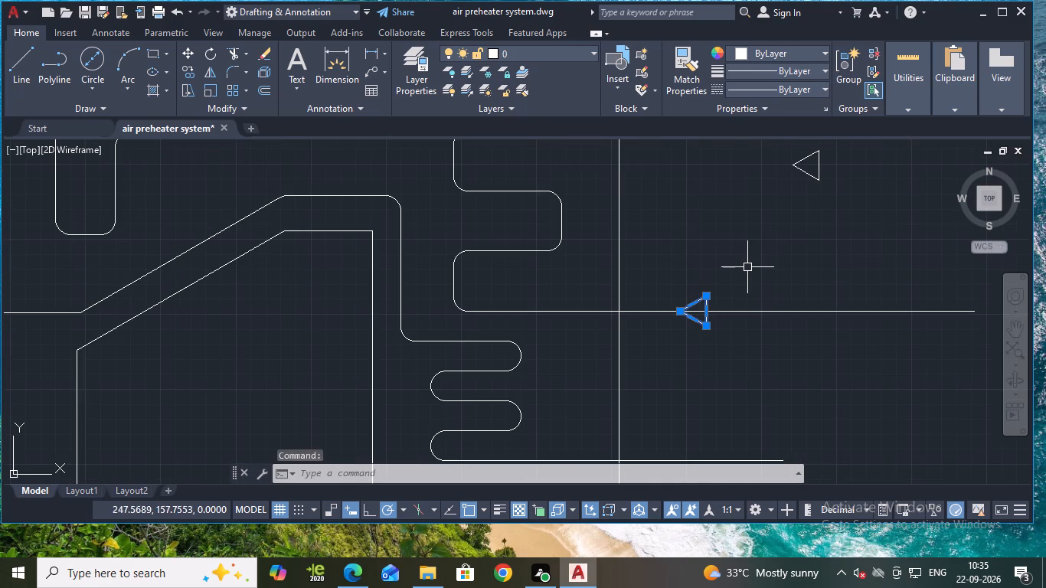
text(co)
key(Return)
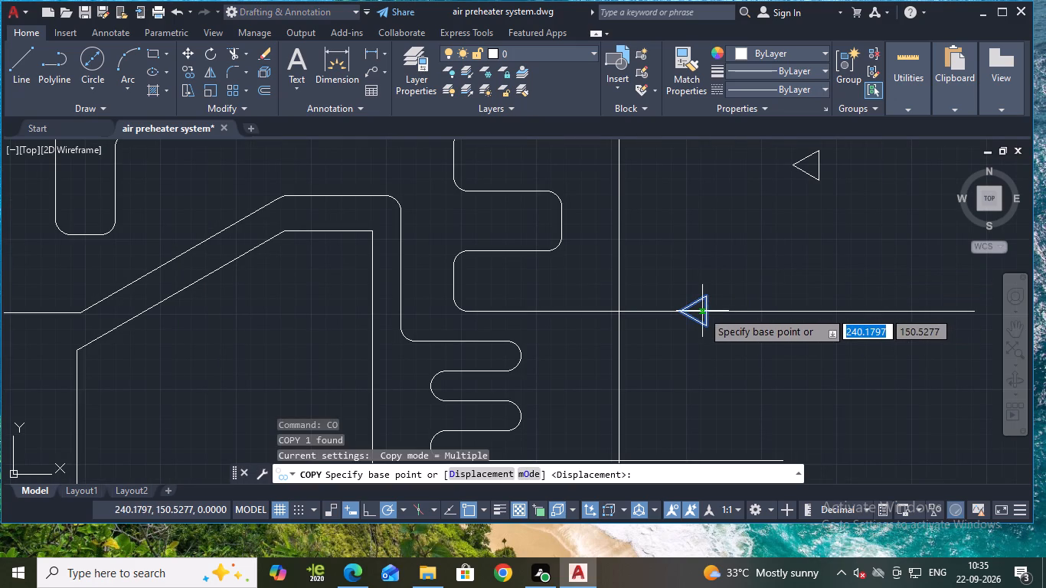
click(707, 312)
scroll(708, 361, down, 2)
middle_drag(704, 361, 701, 348)
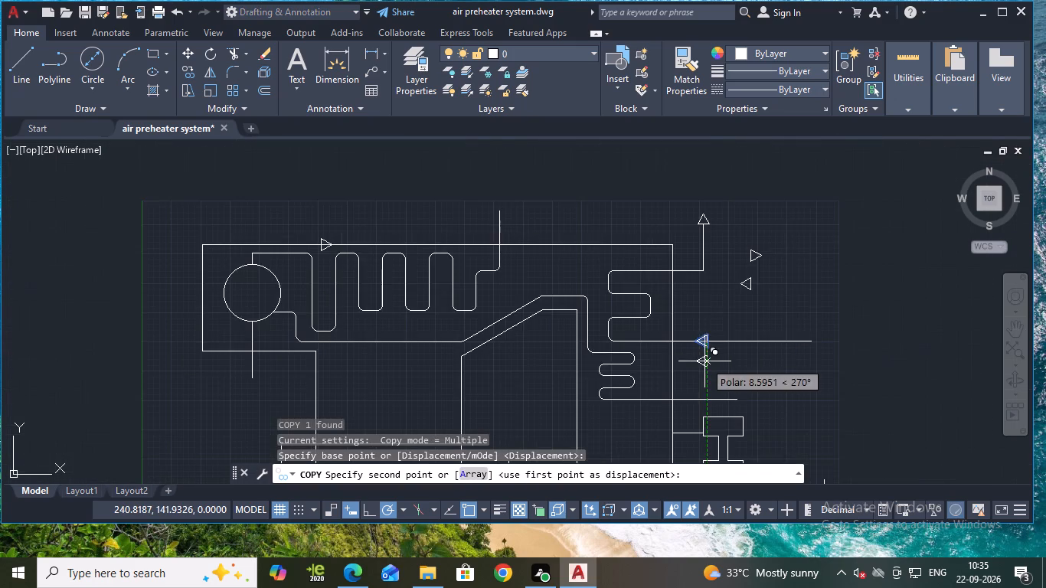
middle_drag(701, 348, 711, 246)
scroll(710, 269, up, 3)
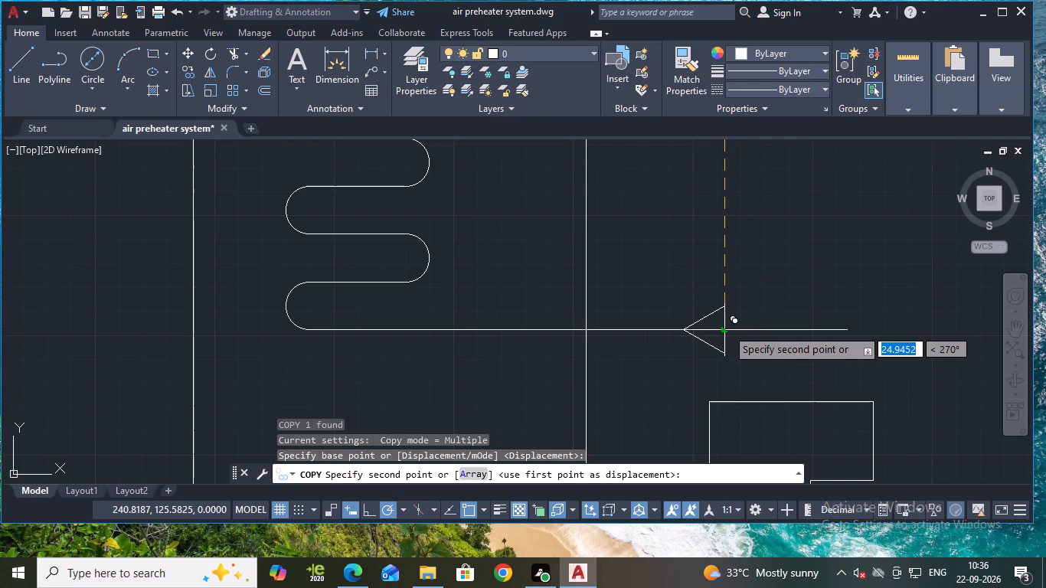
click(726, 328)
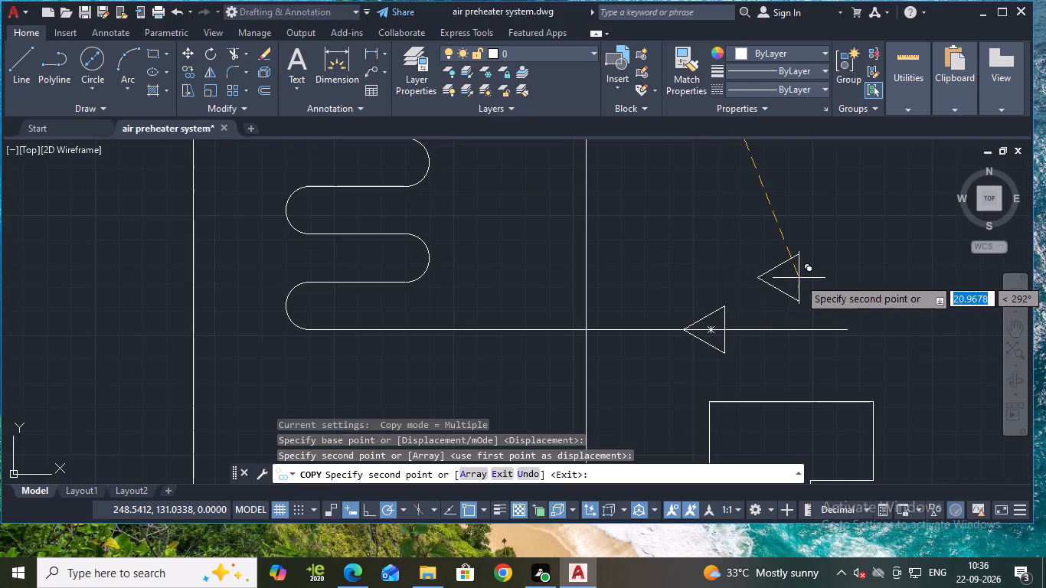
Place another copy of the arrow just above the short pipe meeting the banded vessel's right side.
scroll(799, 278, down, 3)
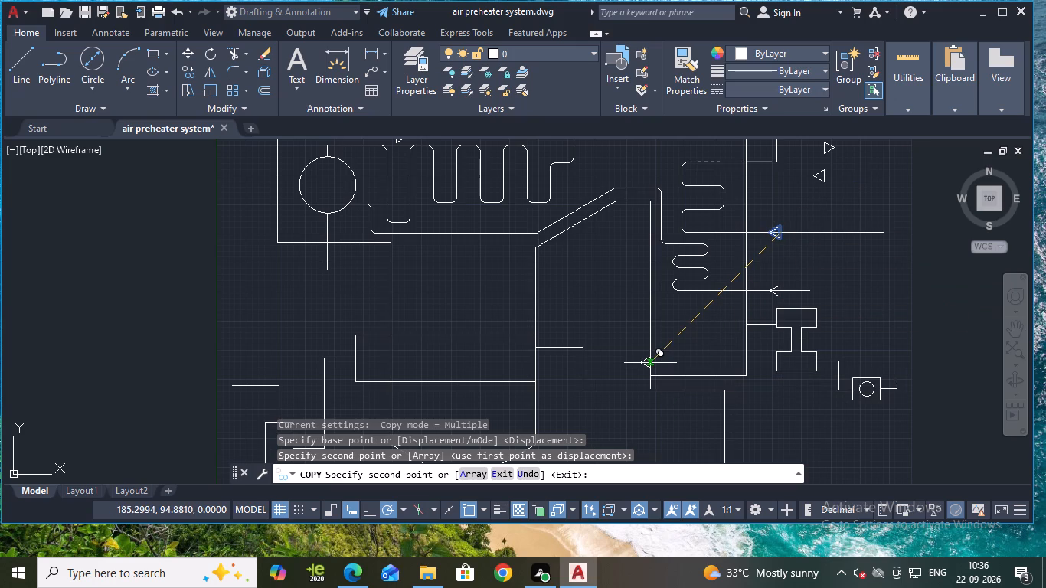
scroll(571, 354, up, 2)
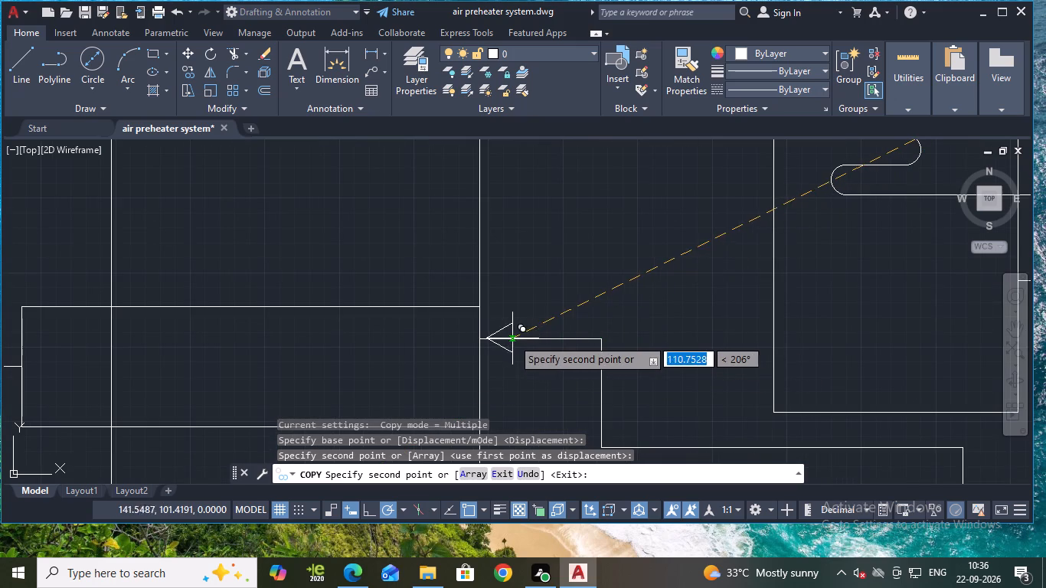
scroll(506, 340, up, 4)
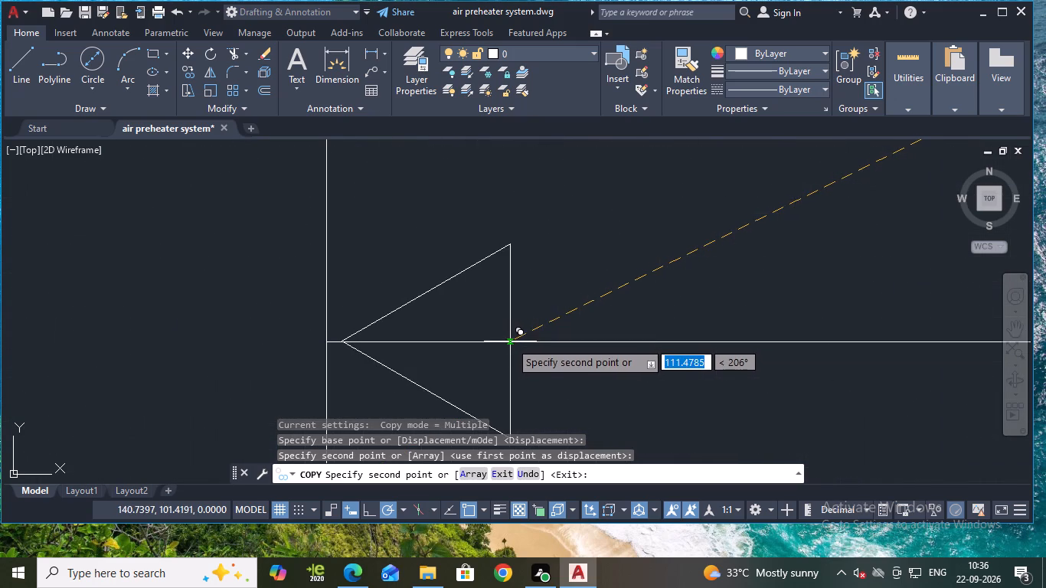
click(687, 223)
key(Escape)
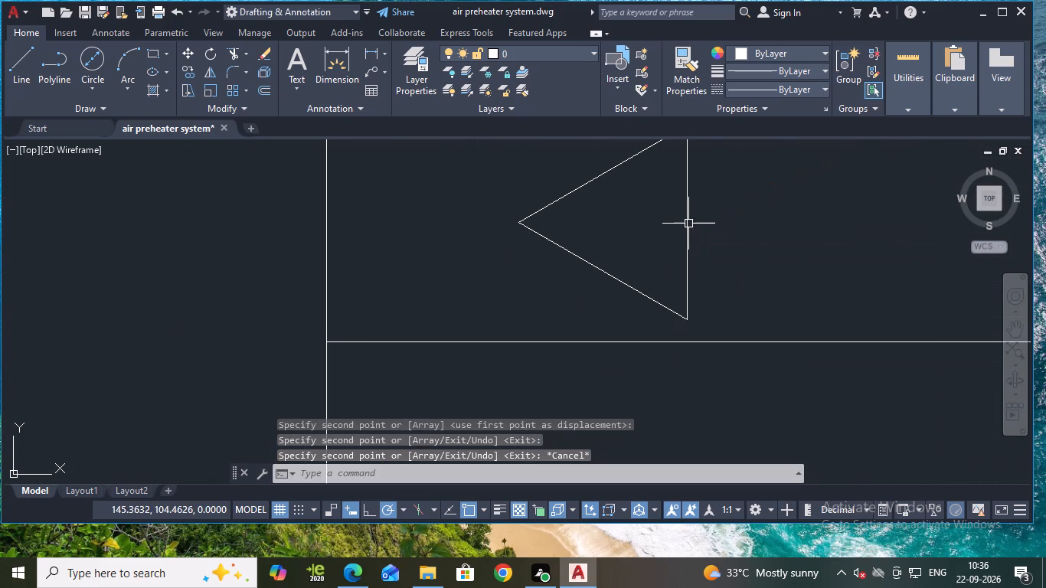
Copy the loose arrow by its tip to the point where the pipe meets the banded vessel's right edge.
click(567, 256)
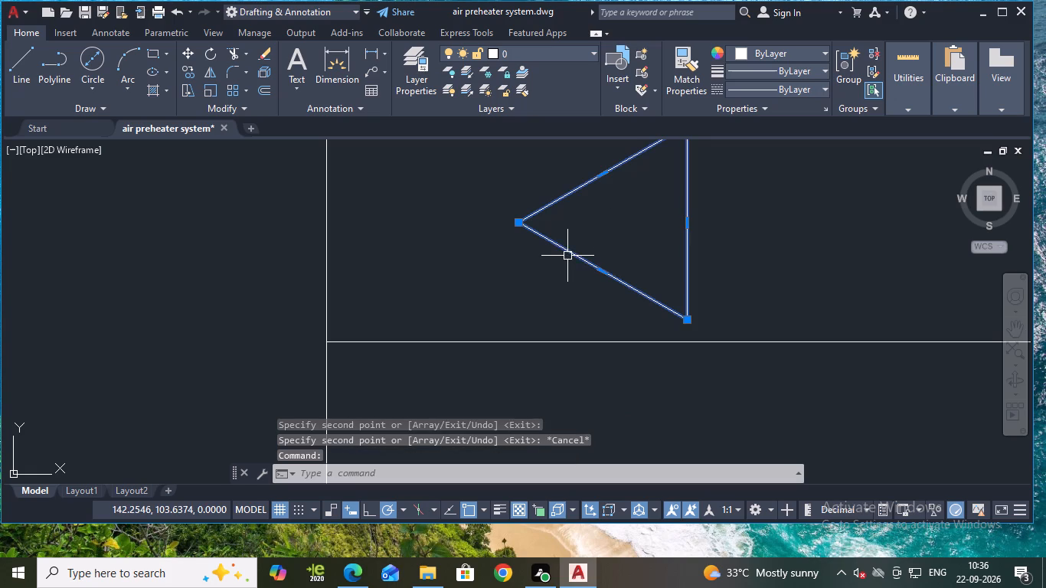
text(co)
key(Return)
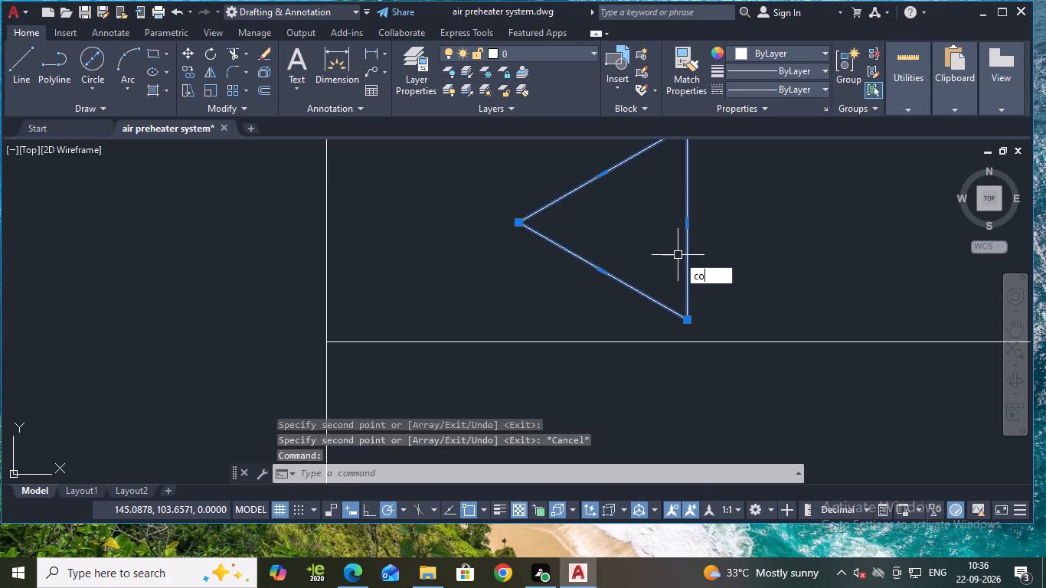
click(518, 224)
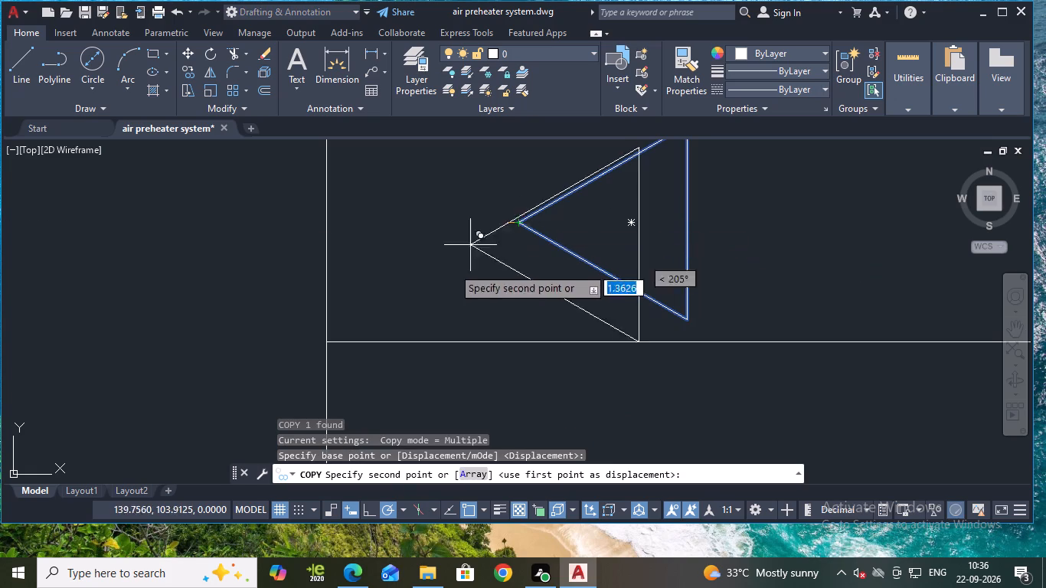
click(327, 342)
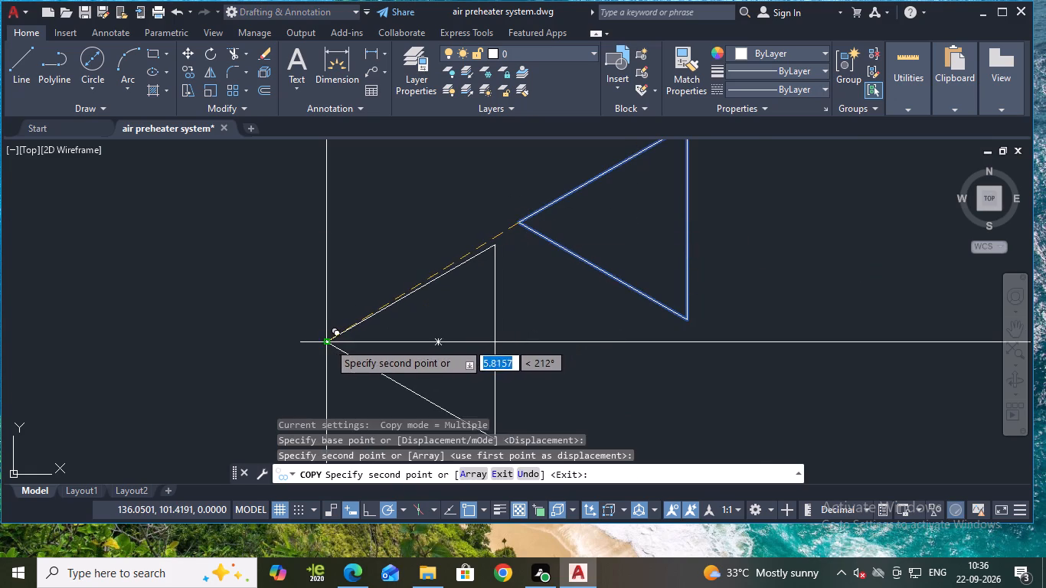
Place a further arrow copy on the short horizontal pipe beside the large circle, with its tip facing the circle.
scroll(409, 309, down, 3)
middle_drag(457, 356, 554, 210)
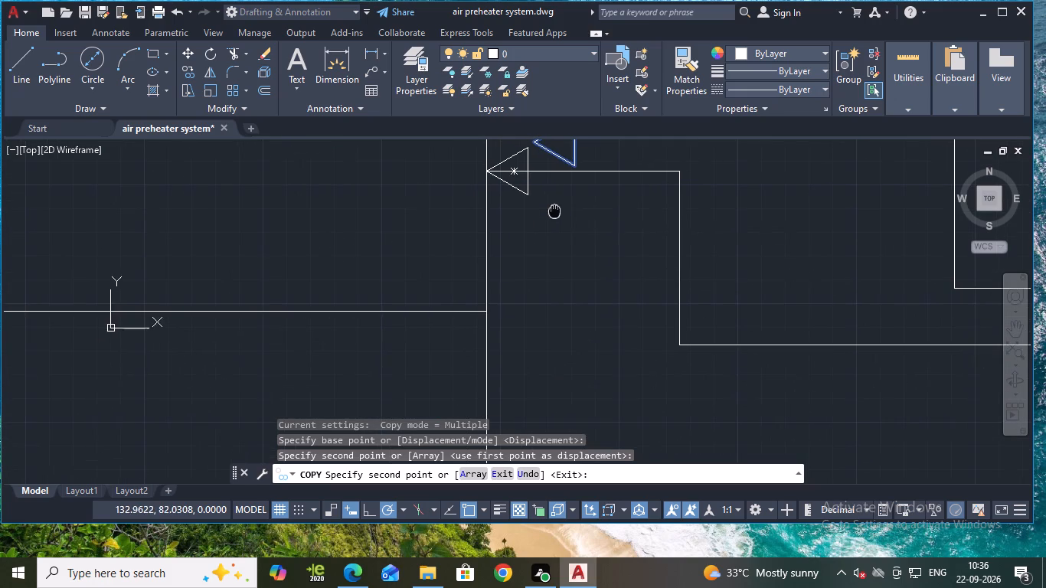
scroll(580, 288, down, 2)
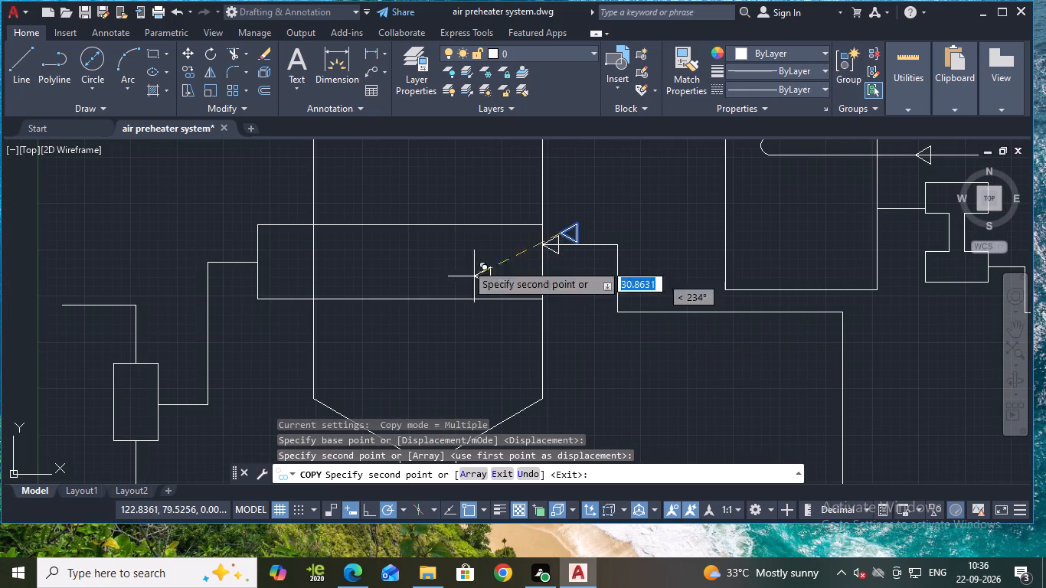
middle_drag(444, 175, 592, 417)
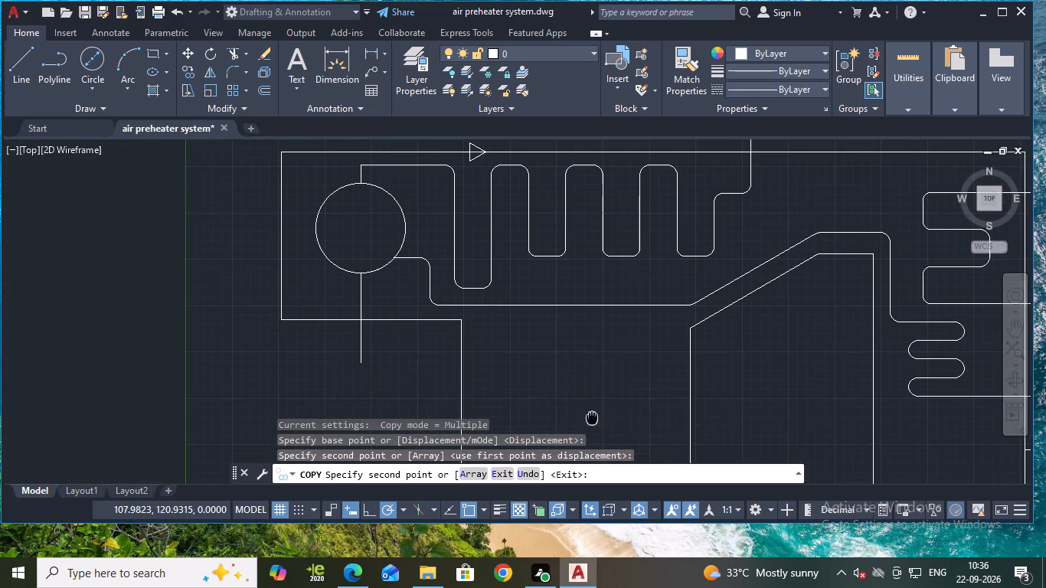
scroll(411, 274, up, 4)
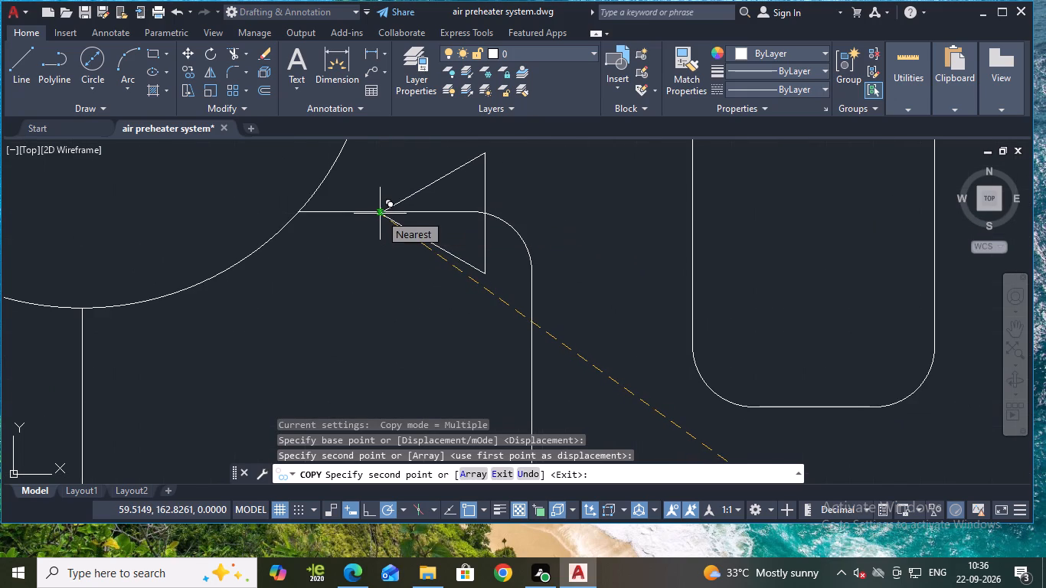
click(359, 214)
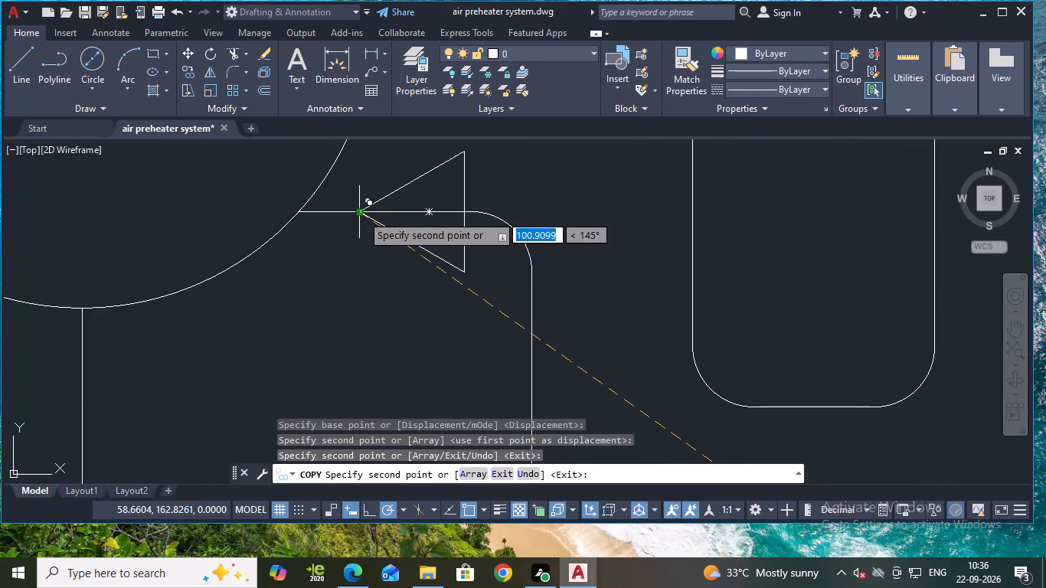
Place three left-pointing arrow copies along the long bottom pipe: below the vessel outlet, towards its right end and near its left end.
scroll(393, 234, down, 2)
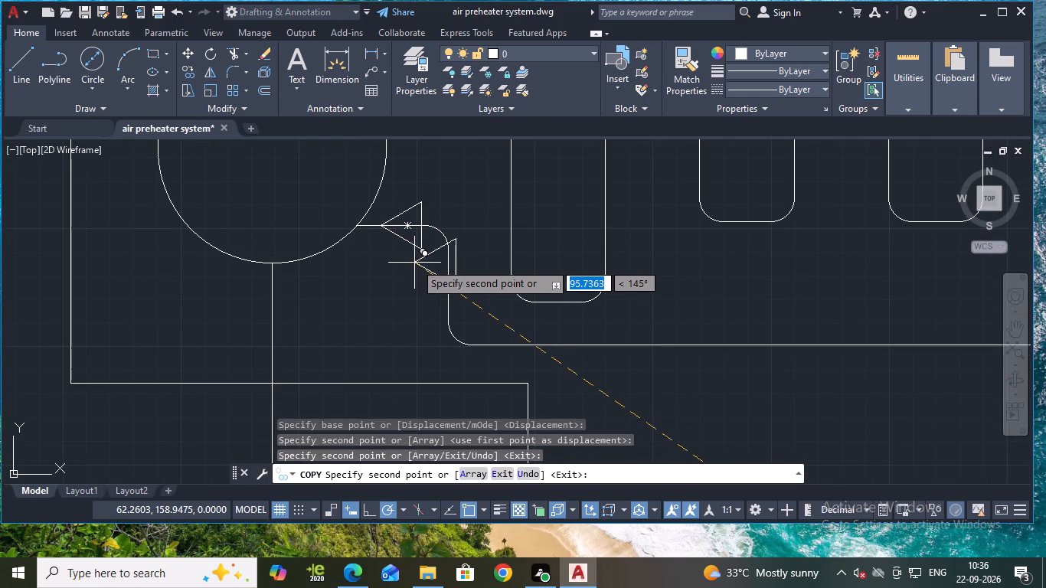
scroll(415, 263, down, 1)
scroll(592, 317, down, 3)
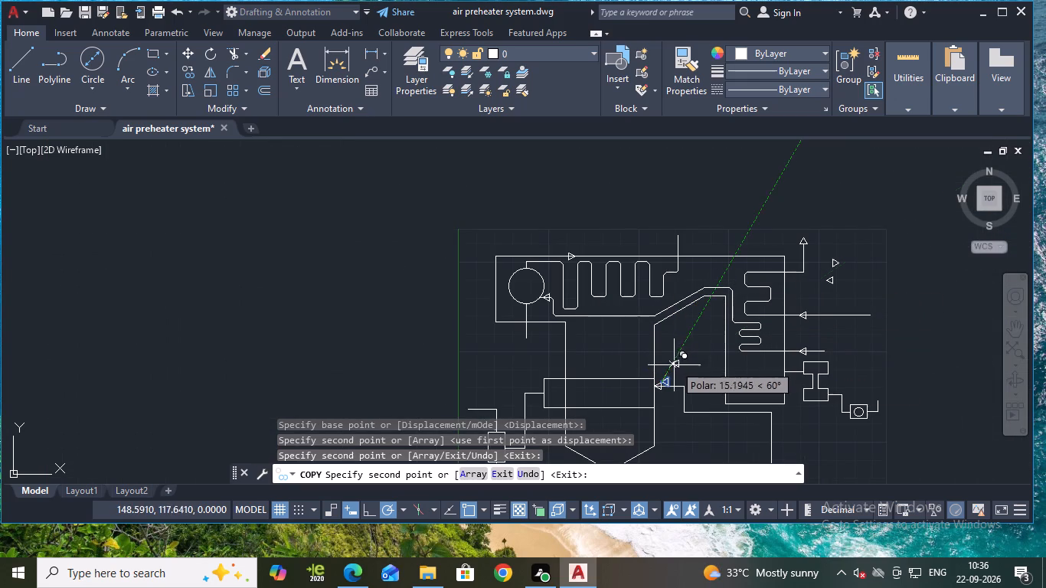
middle_drag(672, 413, 693, 300)
middle_drag(662, 381, 682, 318)
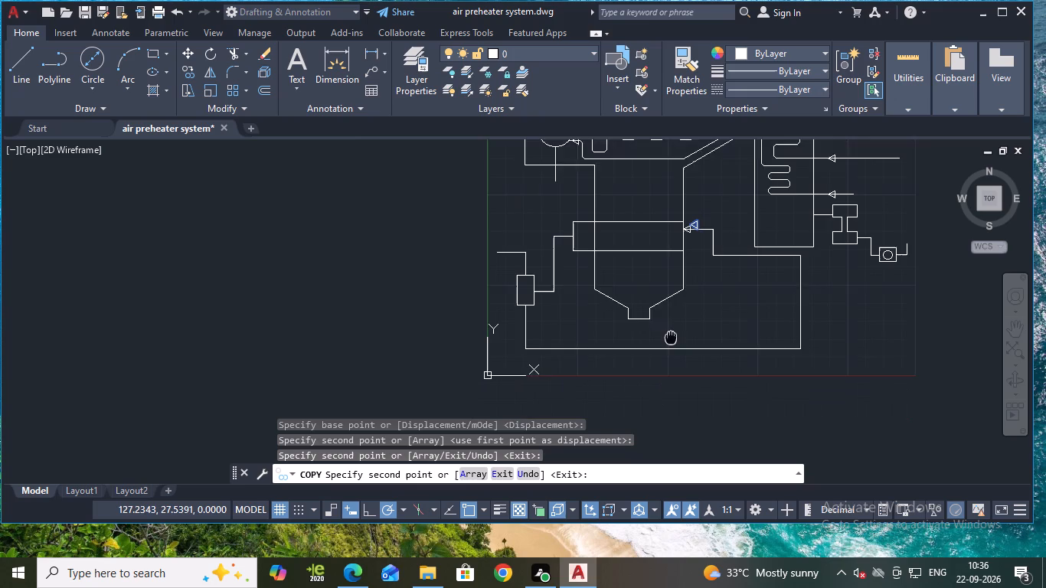
middle_drag(682, 318, 682, 309)
scroll(654, 317, up, 2)
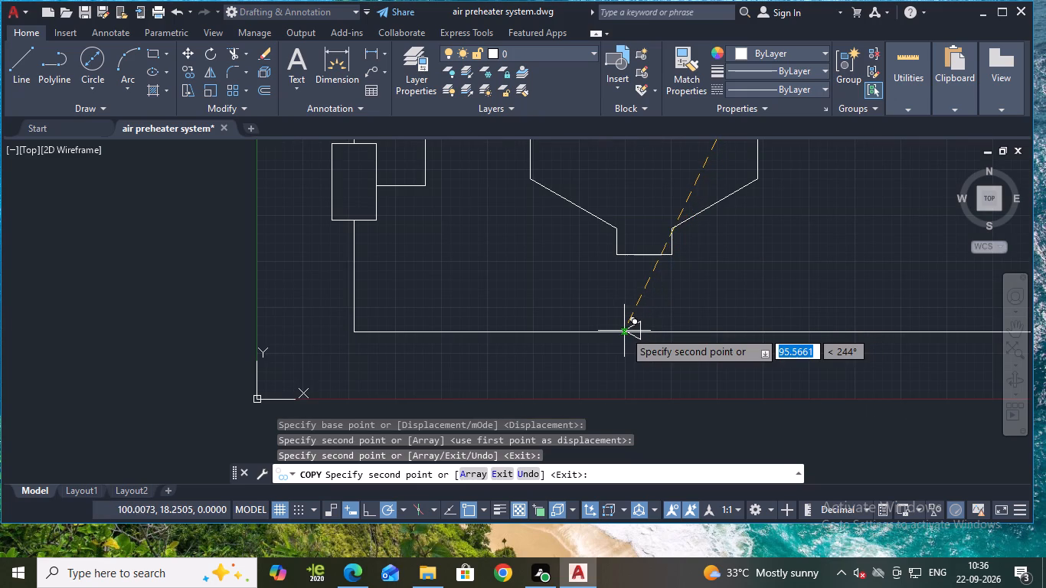
click(623, 332)
middle_drag(778, 329, 772, 328)
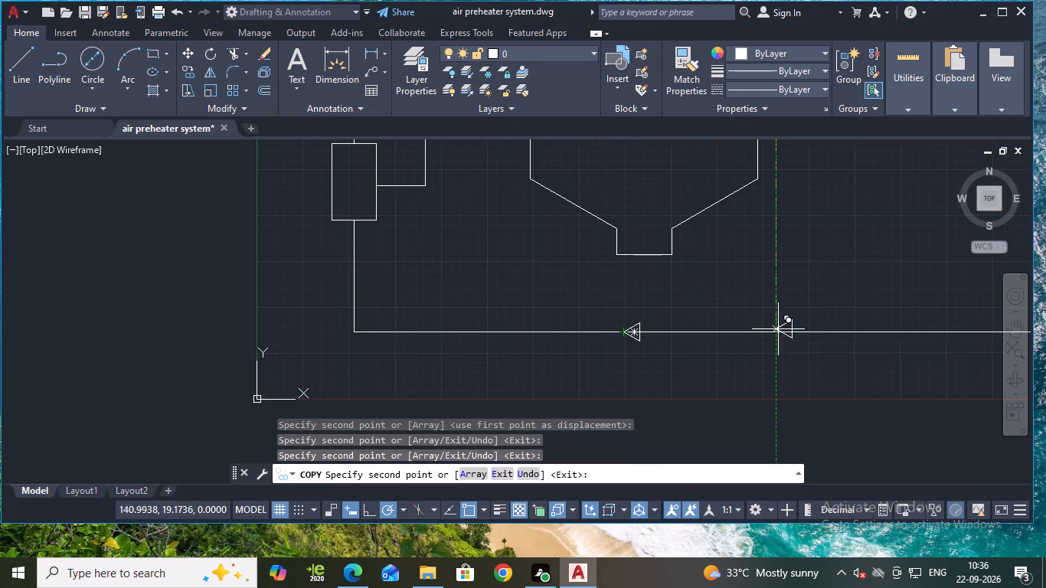
middle_drag(772, 328, 516, 328)
click(602, 331)
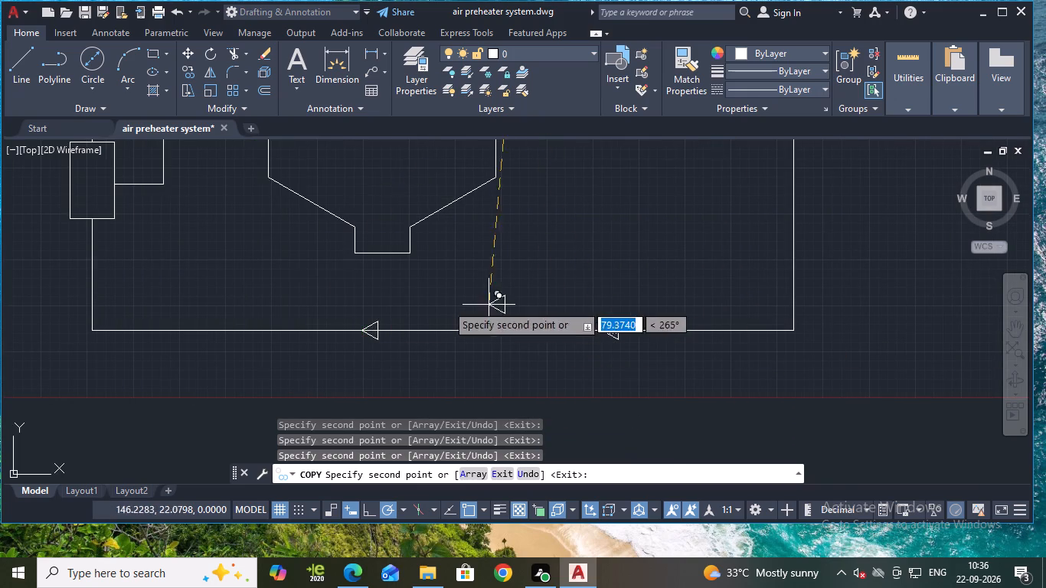
click(162, 329)
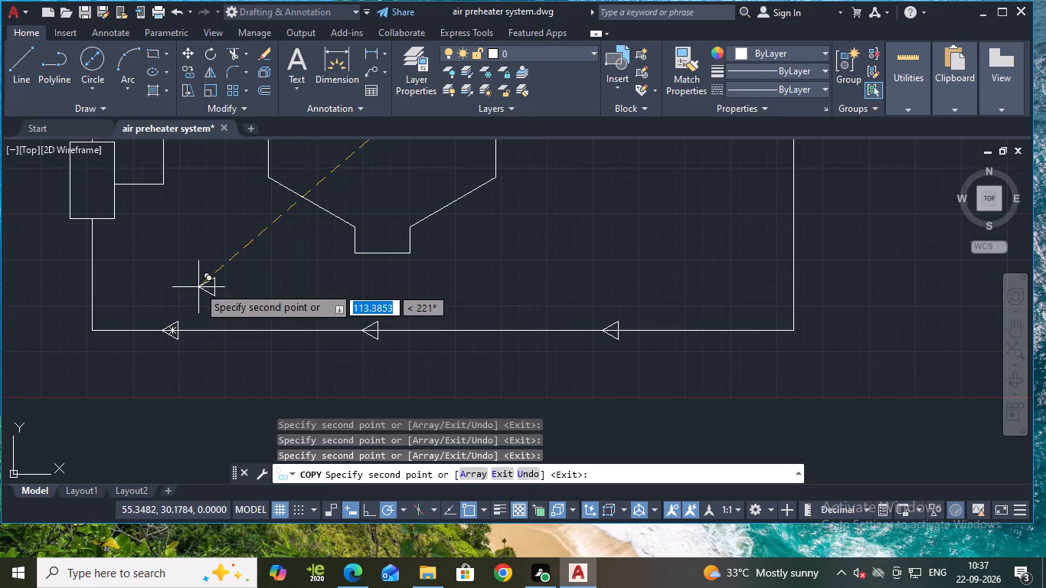
scroll(198, 286, down, 1)
middle_drag(218, 293, 275, 348)
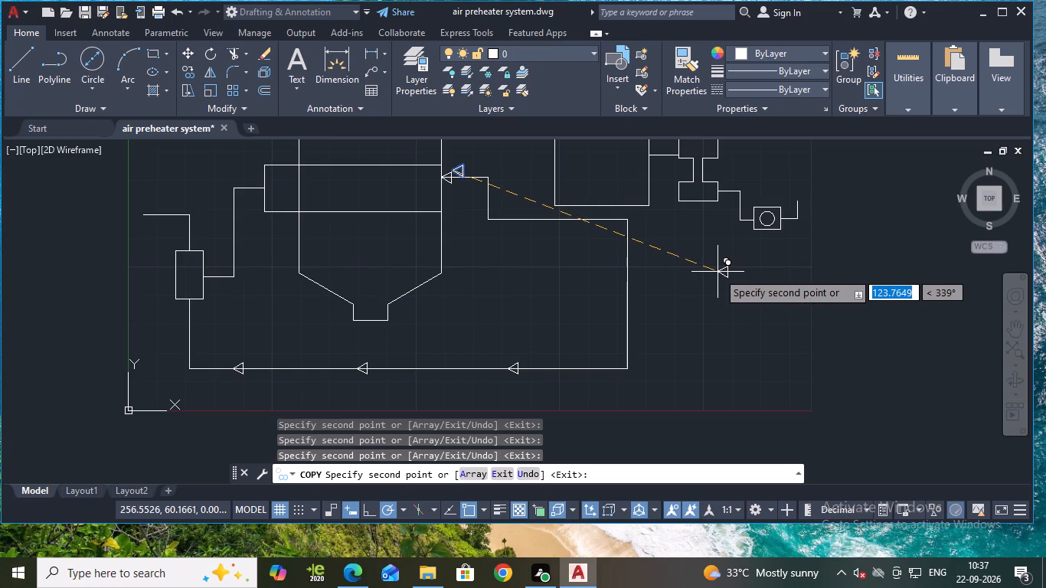
middle_drag(711, 258, 710, 373)
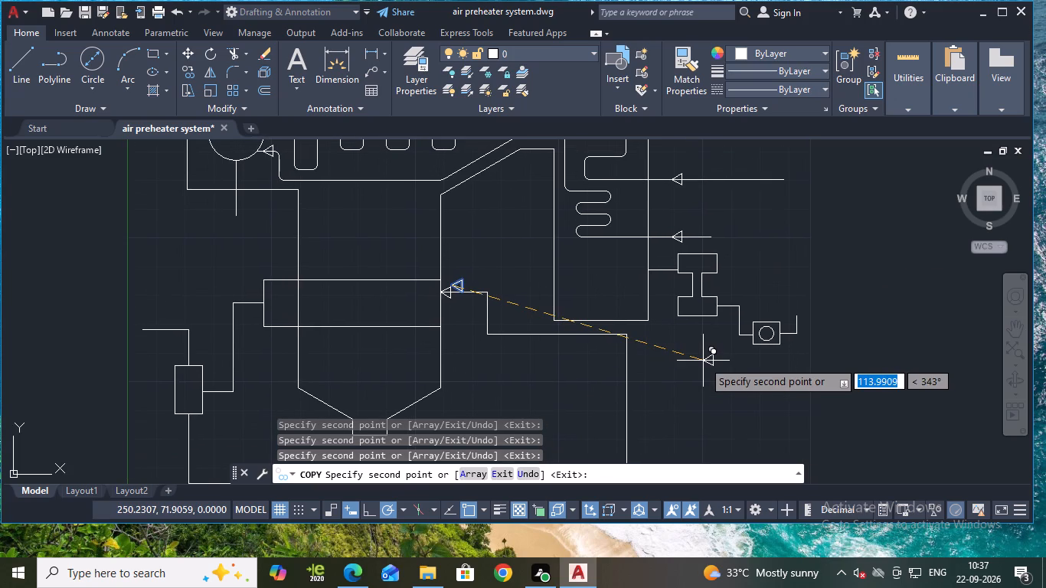
key(Escape)
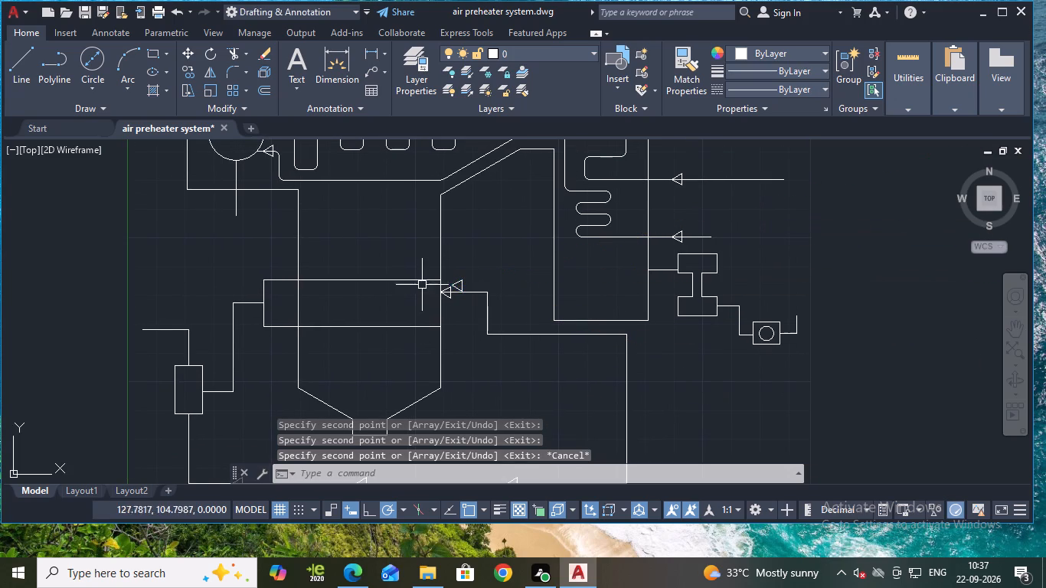
Copy the loose arrow beside the banded vessel by its tip to where the pipe meets the I-shaped component's lower right edge.
scroll(457, 284, up, 1)
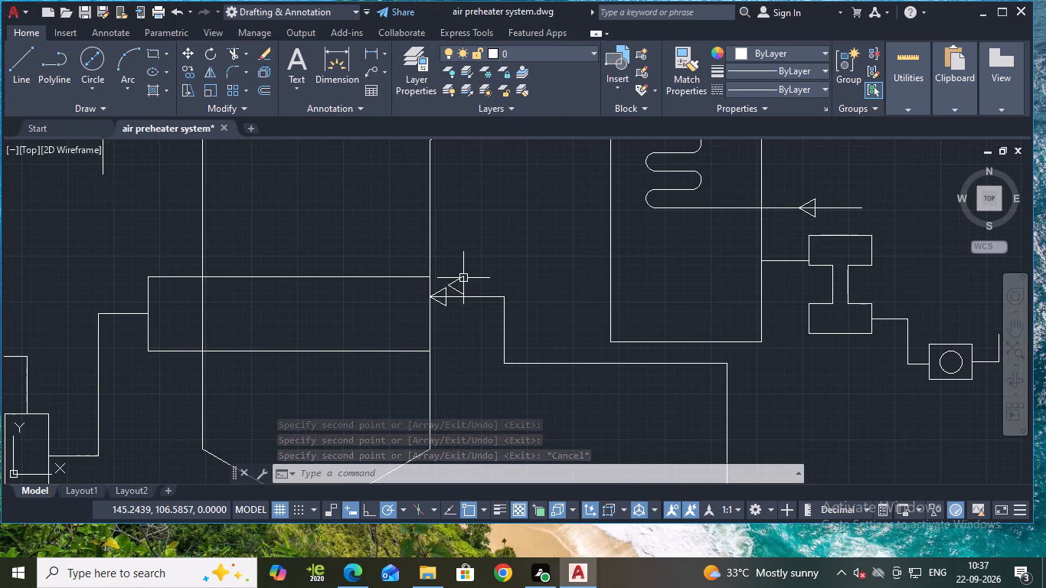
click(463, 278)
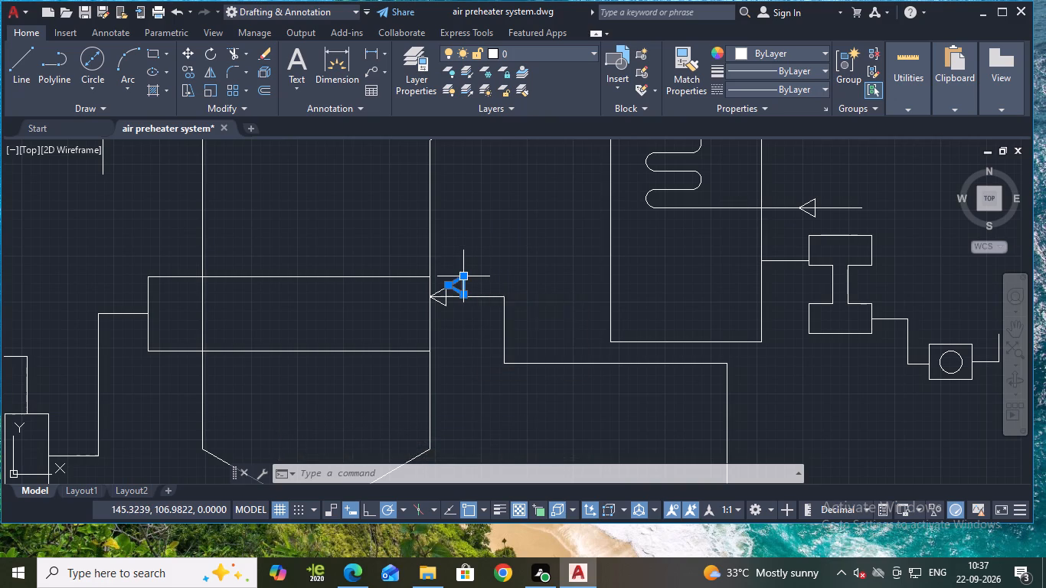
key(c)
key(o)
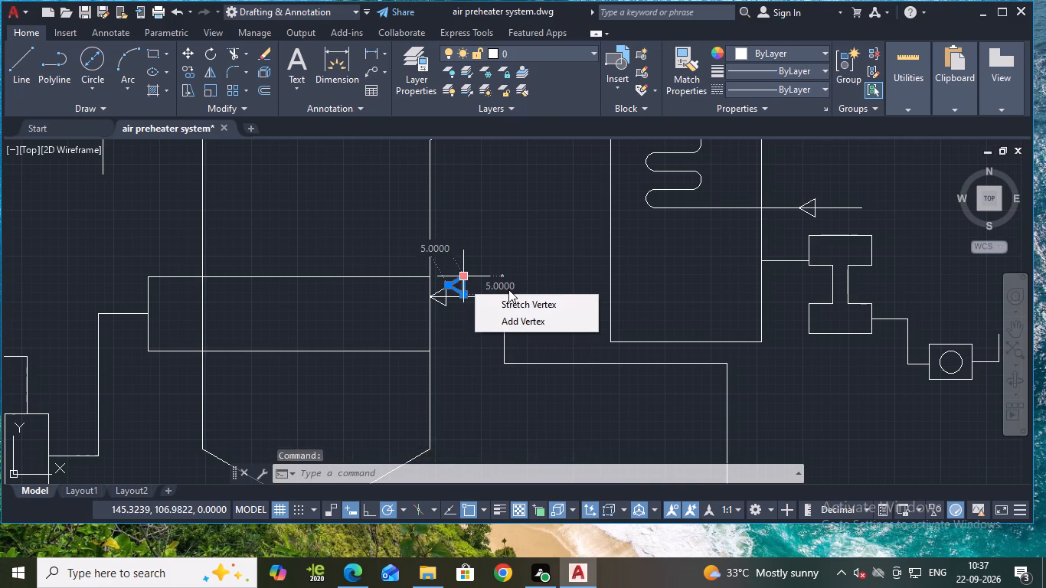
key(Return)
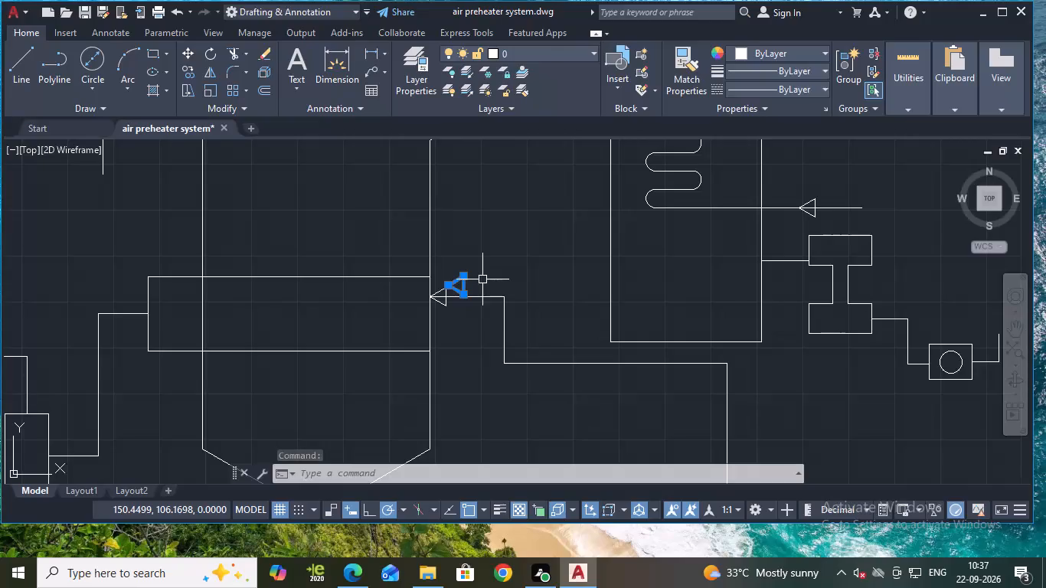
key(Return)
scroll(462, 287, up, 2)
click(424, 283)
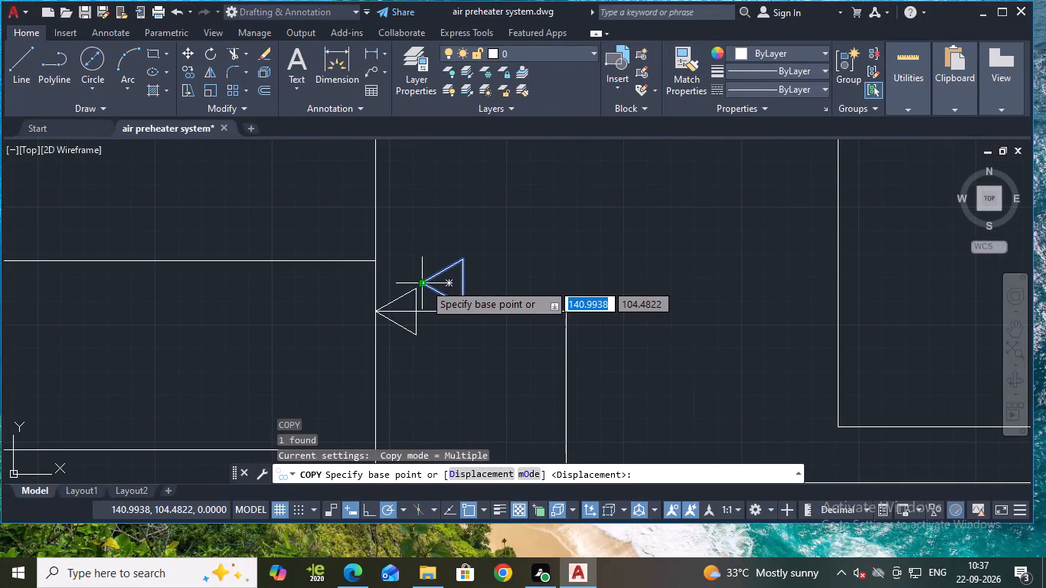
scroll(666, 299, down, 2)
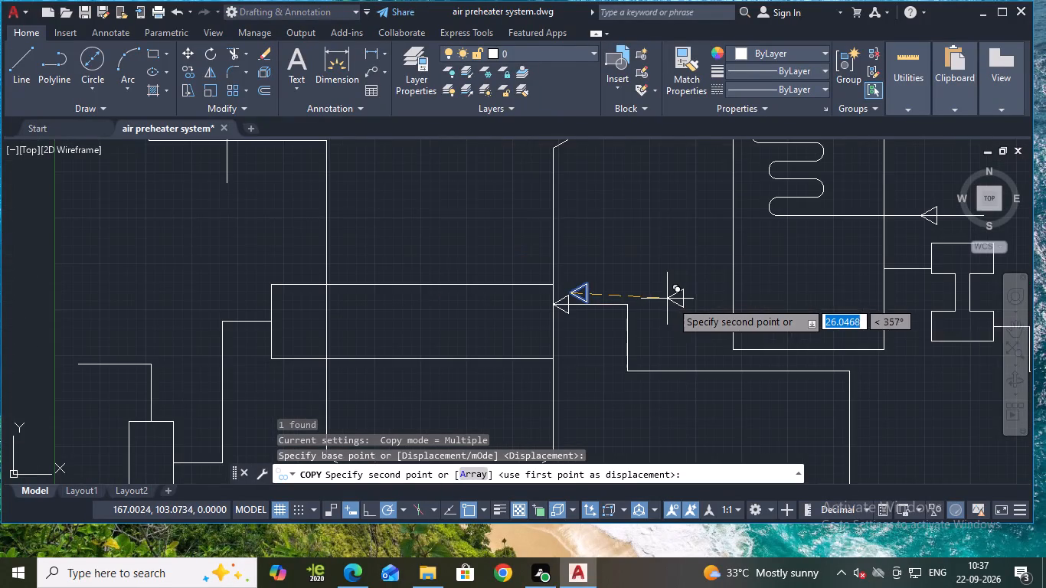
middle_drag(840, 316, 501, 238)
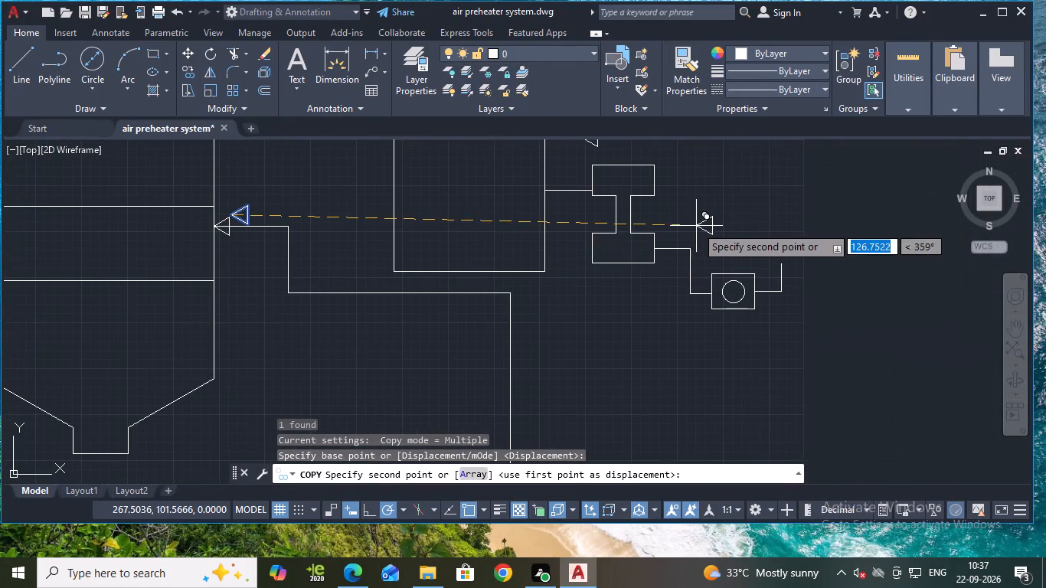
scroll(696, 226, up, 3)
click(525, 317)
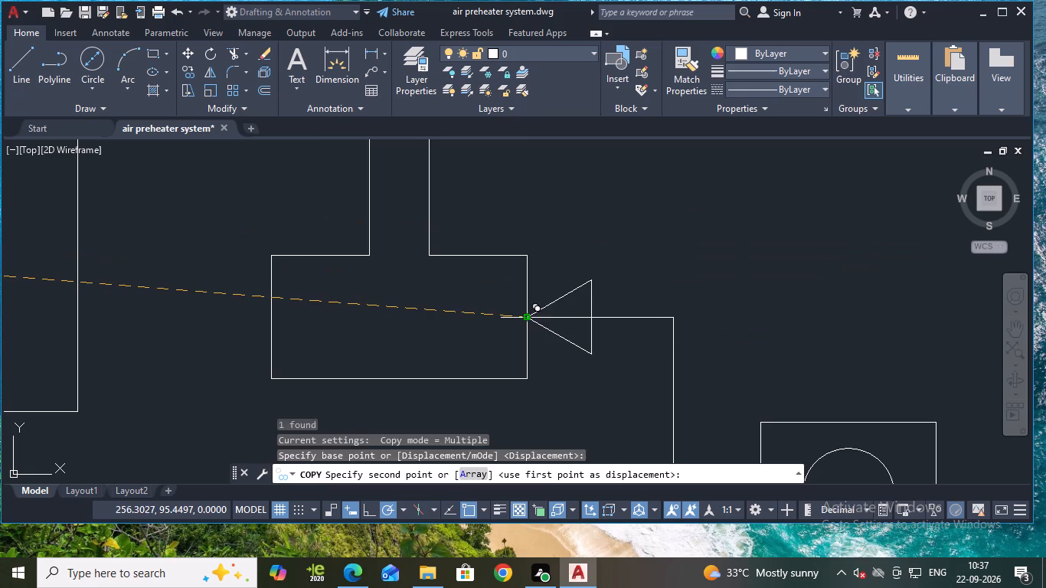
Place another left-pointing arrow copy with its tip where the pipe meets the right edge of the boxed circle.
scroll(717, 292, down, 1)
middle_drag(749, 289, 620, 185)
scroll(812, 357, up, 2)
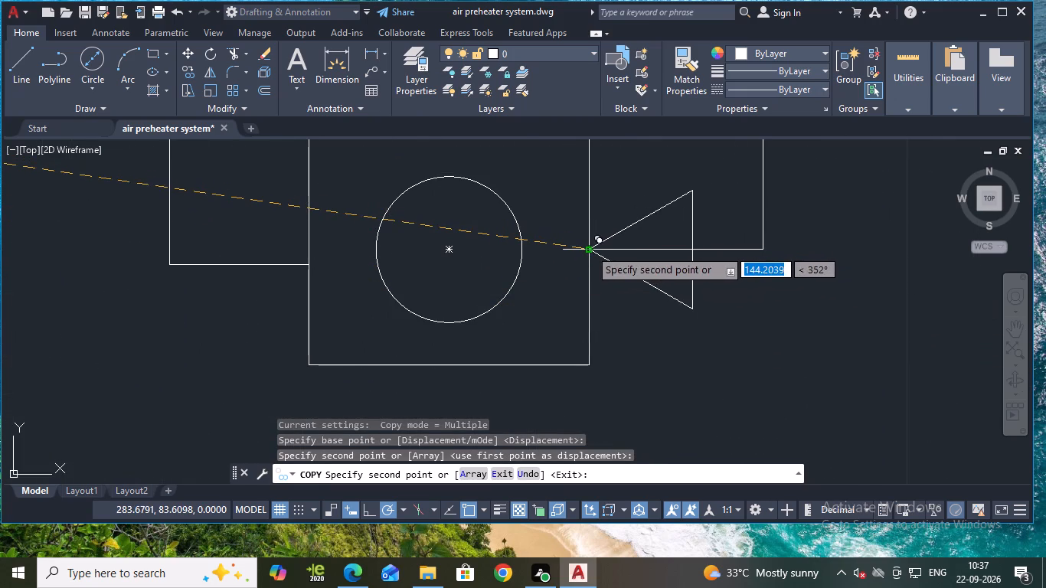
click(589, 249)
scroll(723, 260, down, 1)
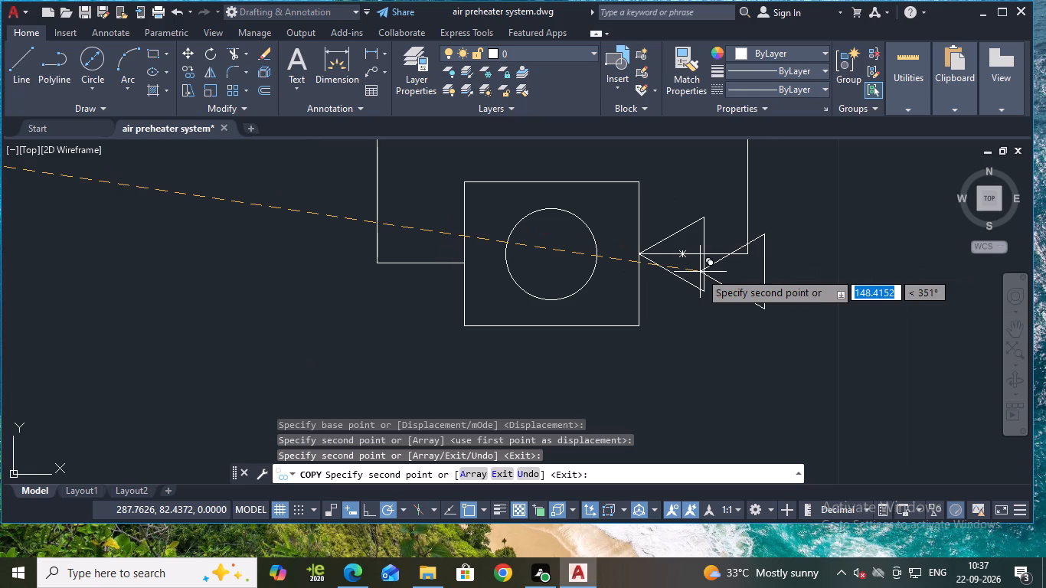
scroll(690, 270, down, 2)
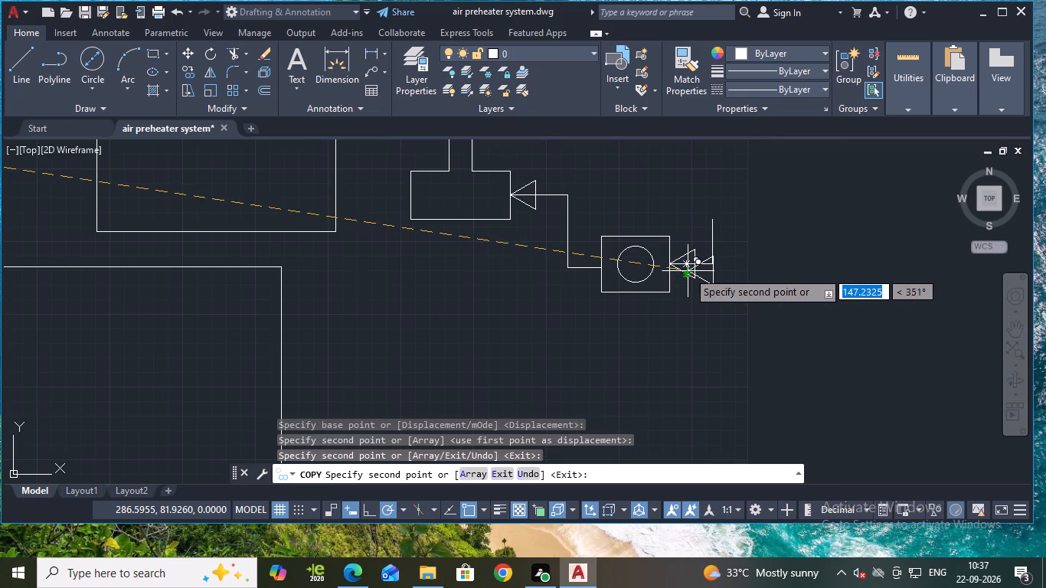
scroll(580, 233, down, 2)
middle_drag(541, 278, 647, 405)
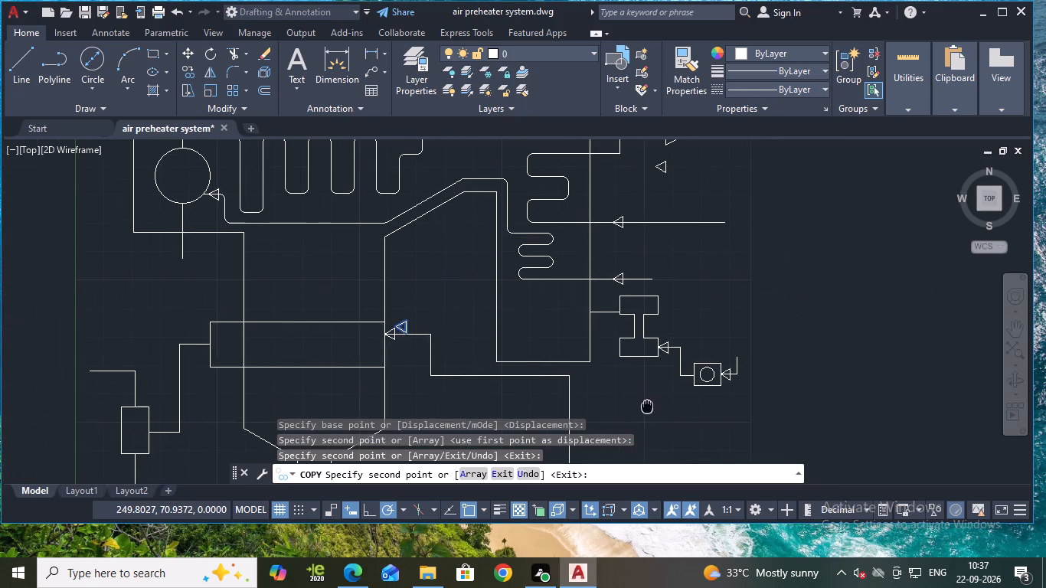
middle_drag(647, 405, 647, 406)
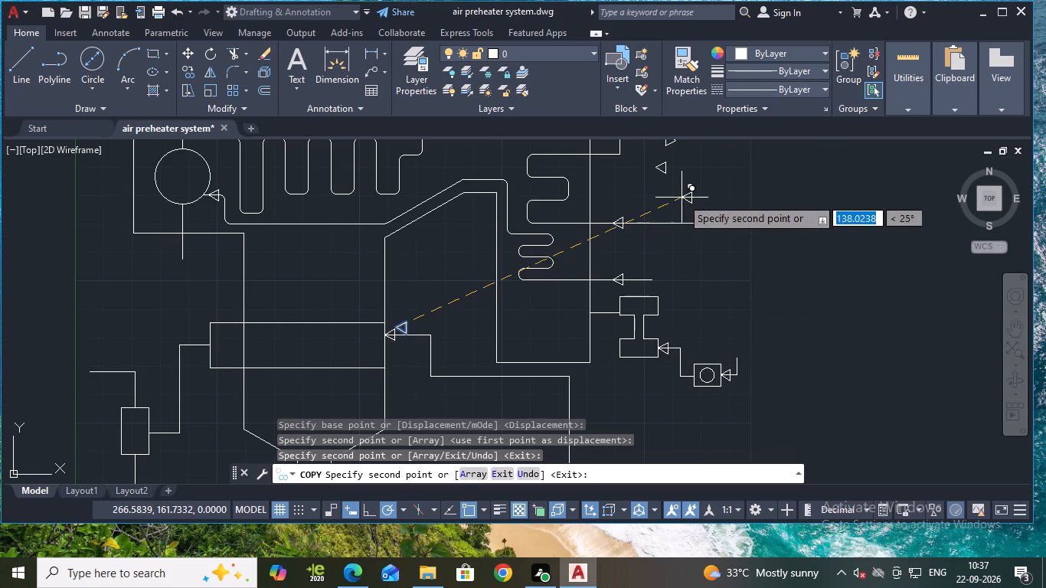
key(Escape)
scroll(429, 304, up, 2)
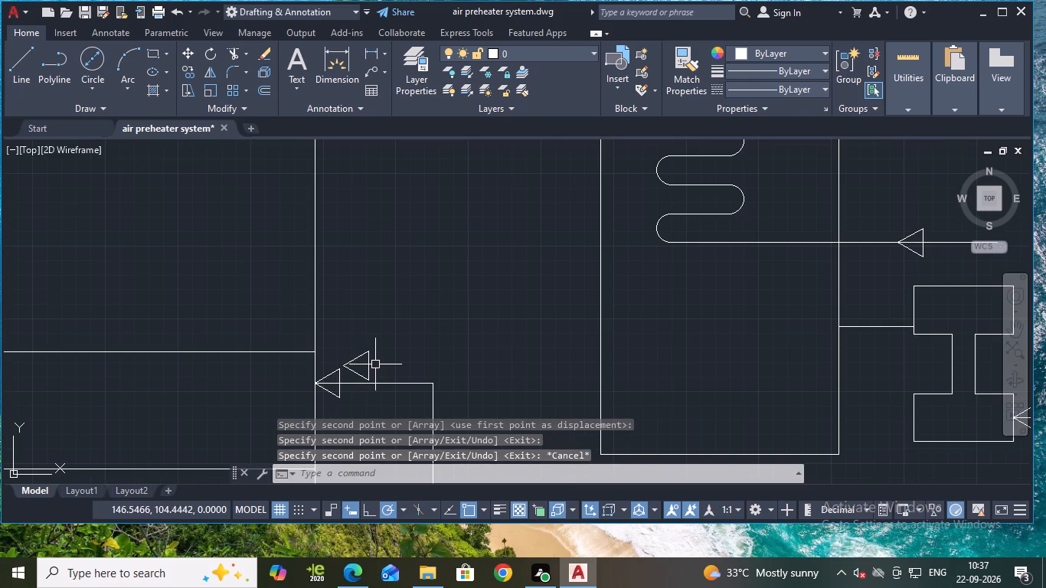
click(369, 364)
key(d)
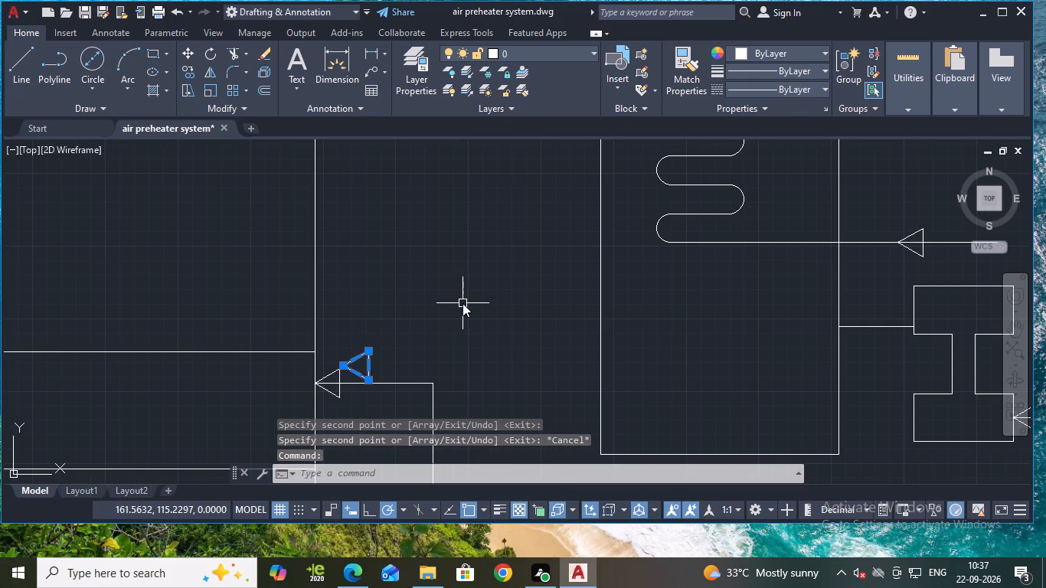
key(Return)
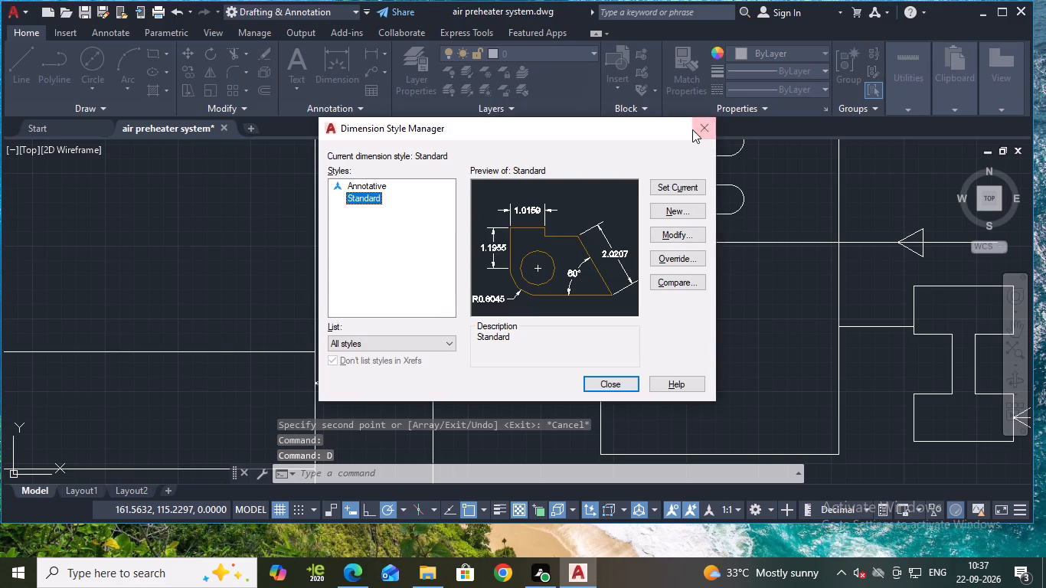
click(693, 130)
Erase the loose arrow just above the short pipe at the banded vessel's right side.
click(372, 364)
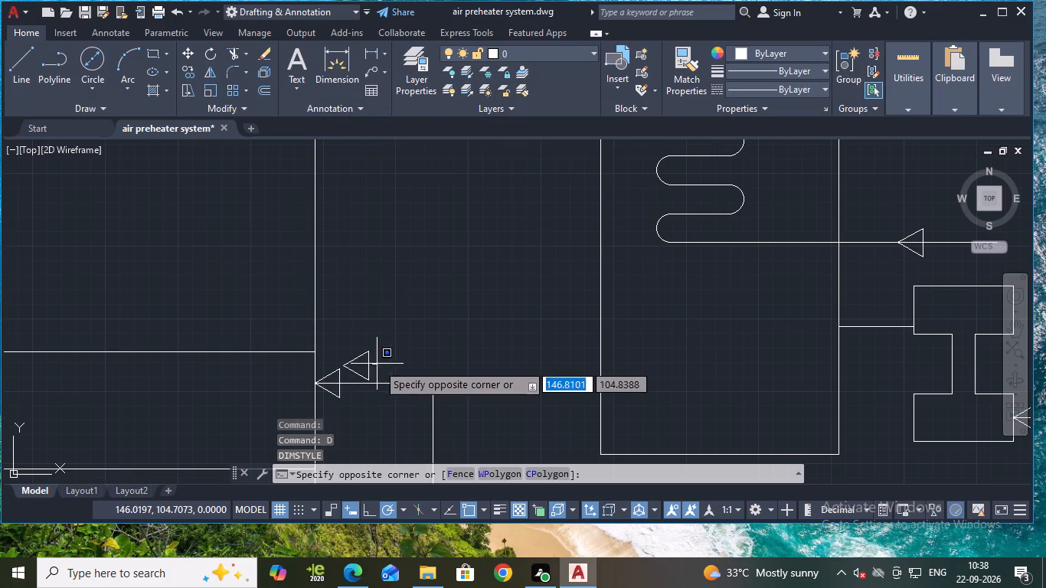
click(358, 364)
key(e)
key(Return)
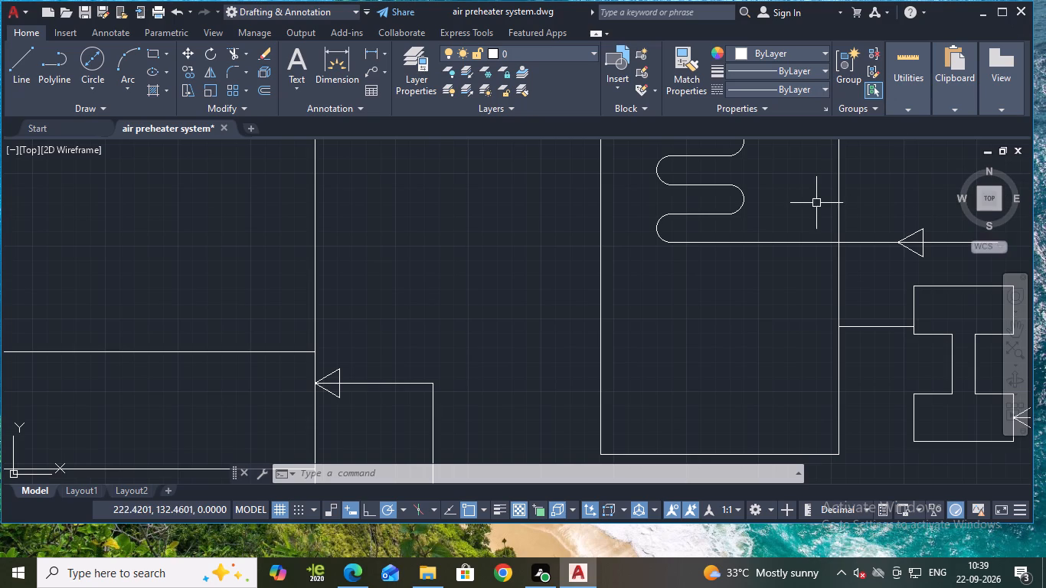
Copy the loose right-pointing arrow by its tip to where the band's upper line crosses the vessel's left wall.
scroll(816, 204, down, 3)
middle_drag(901, 189, 842, 219)
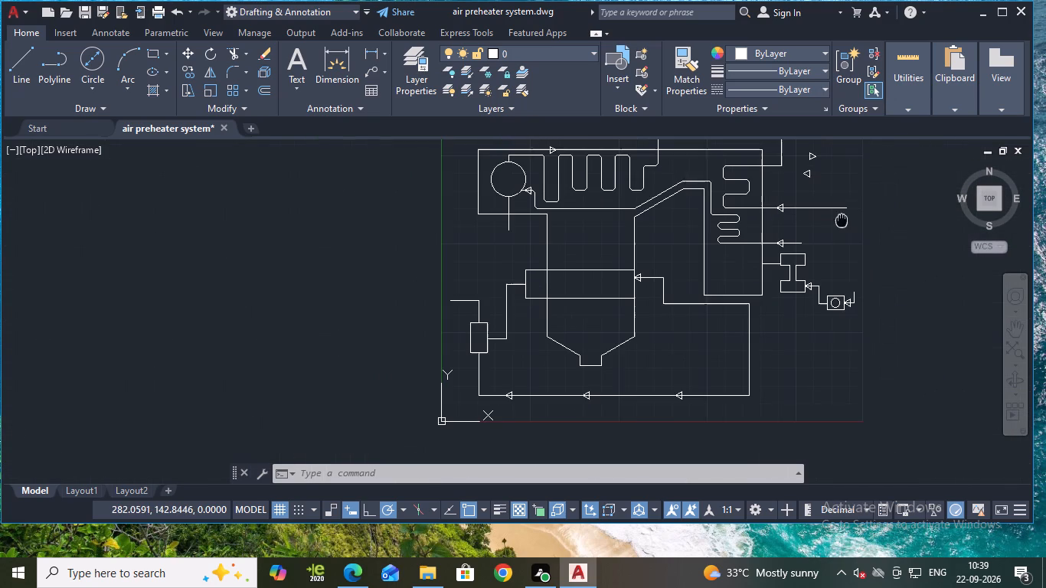
middle_drag(842, 219, 842, 220)
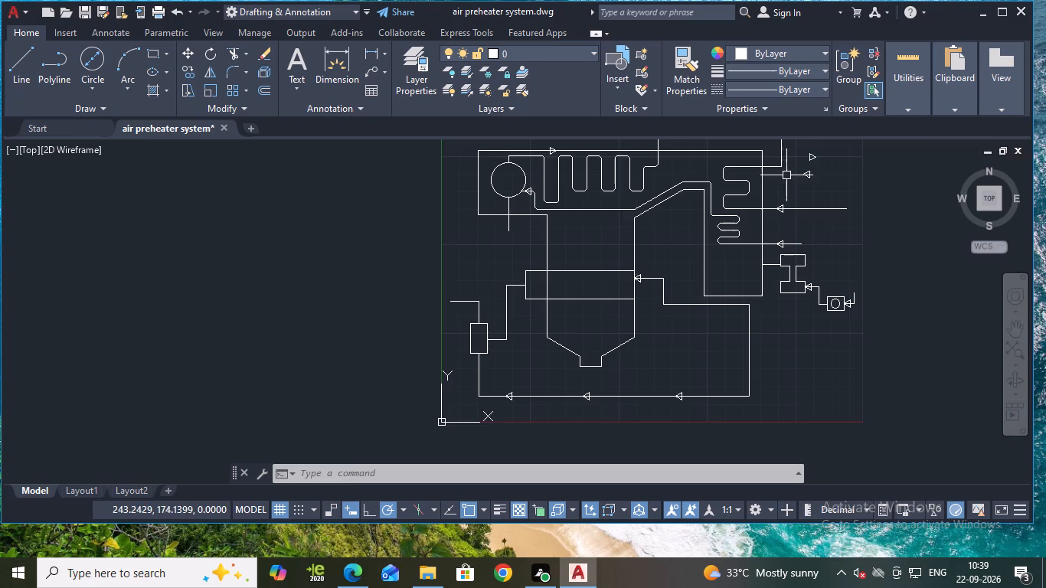
scroll(814, 152, up, 3)
drag(784, 144, 793, 145)
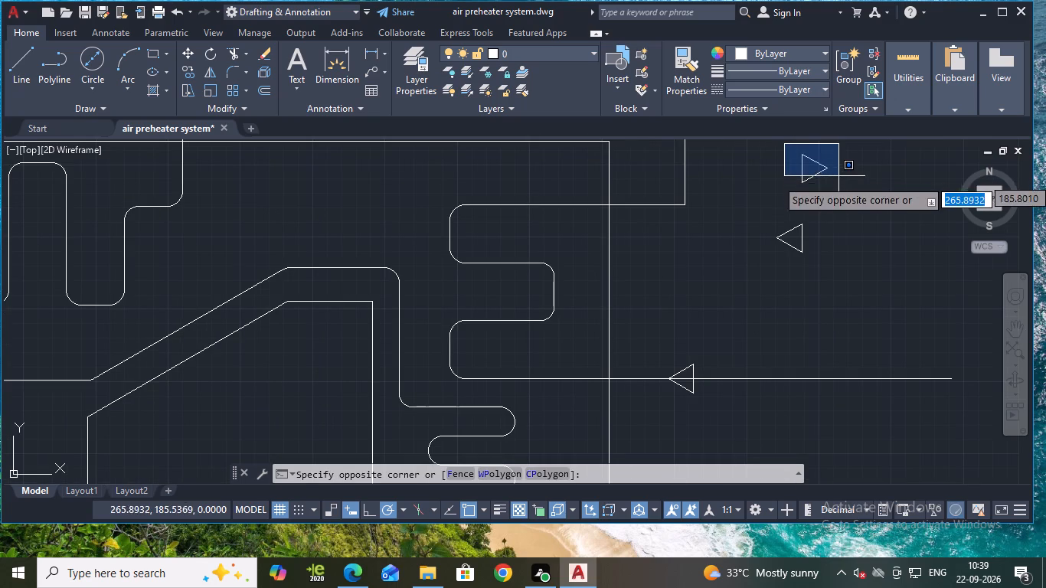
click(838, 181)
click(831, 183)
click(789, 152)
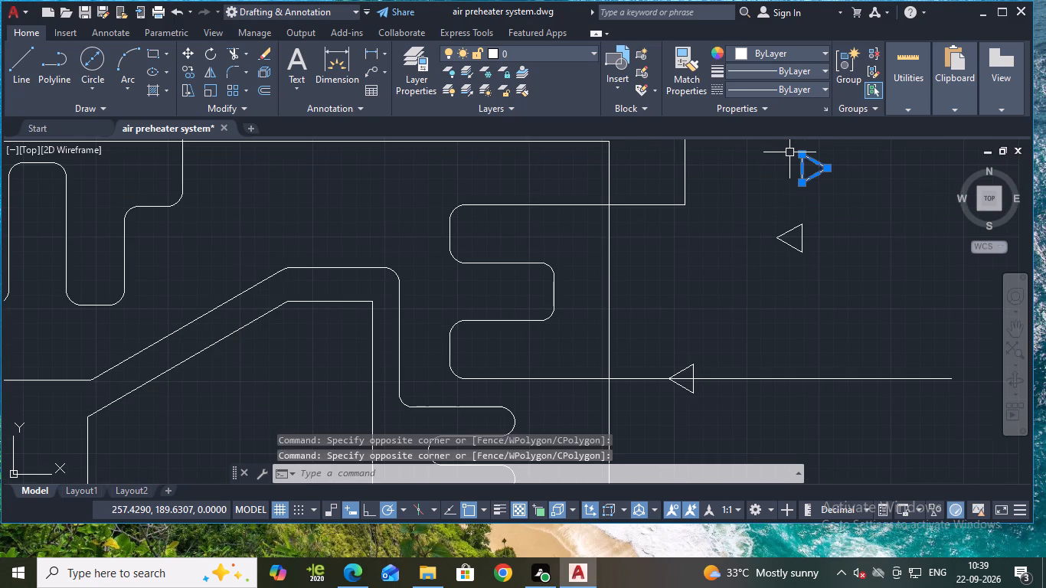
text(co)
key(Return)
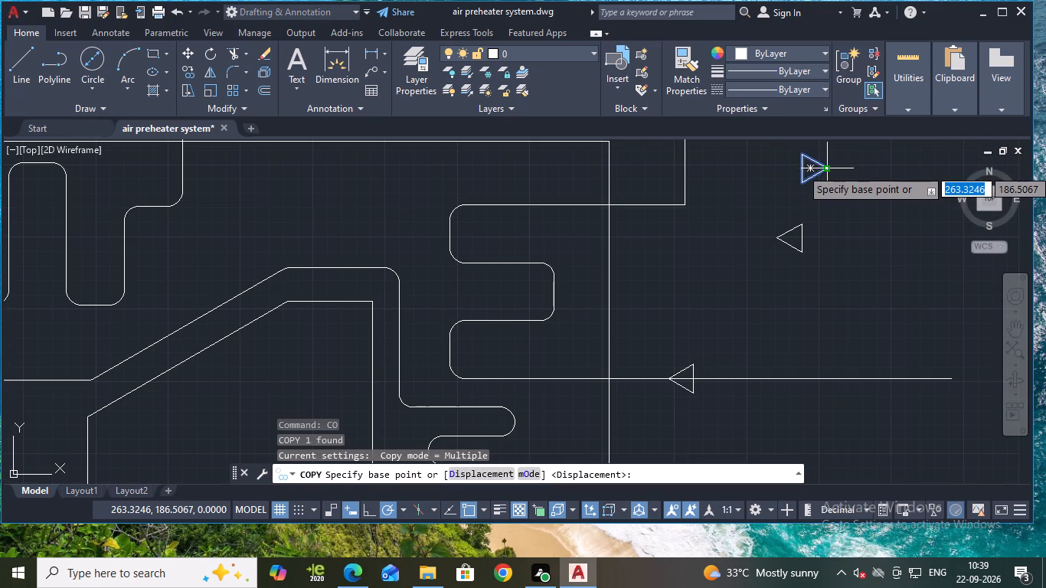
click(829, 168)
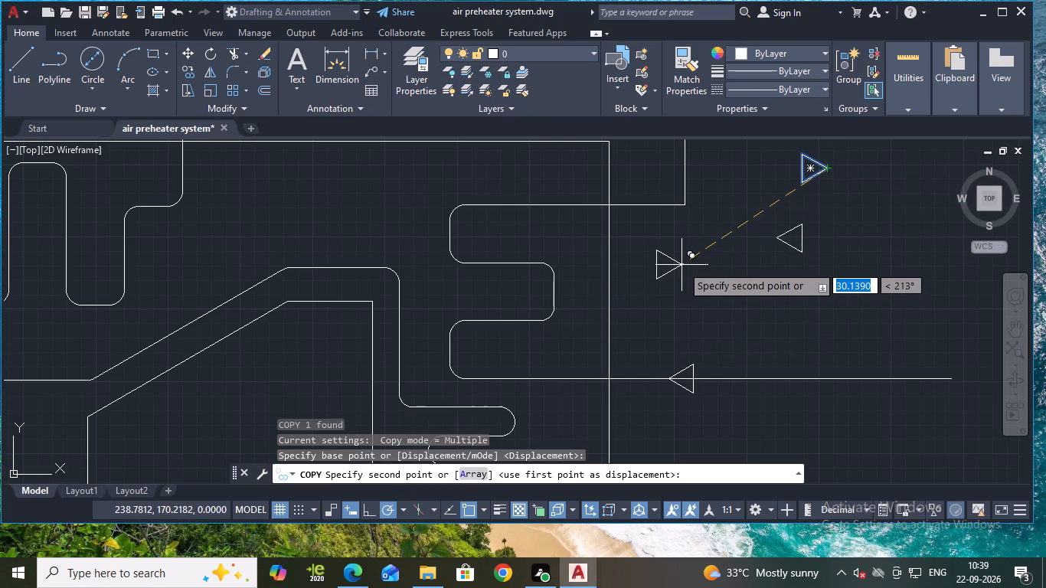
scroll(635, 309, down, 2)
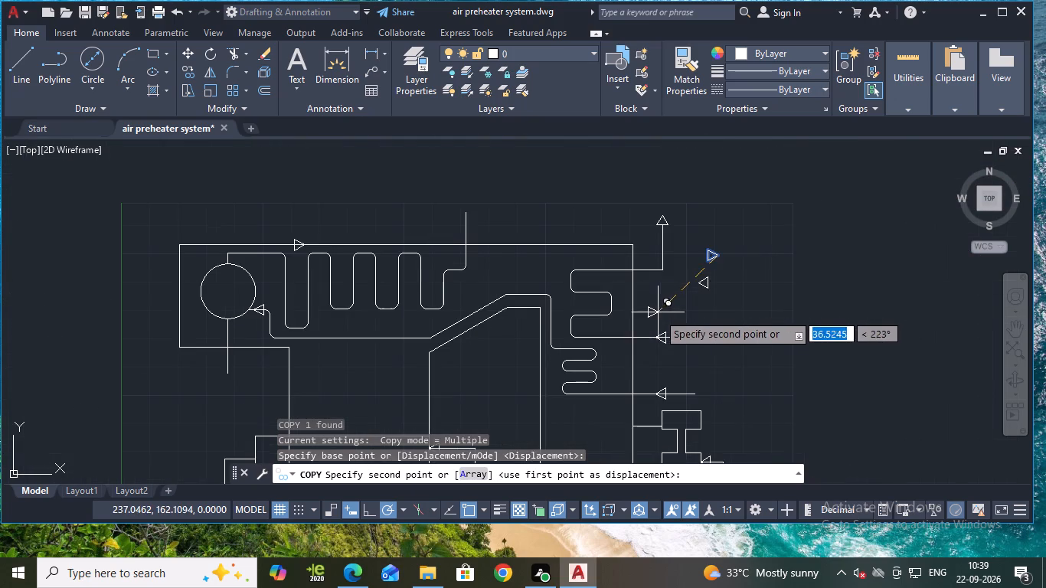
middle_drag(496, 388, 608, 241)
scroll(440, 278, up, 4)
middle_drag(387, 300, 536, 232)
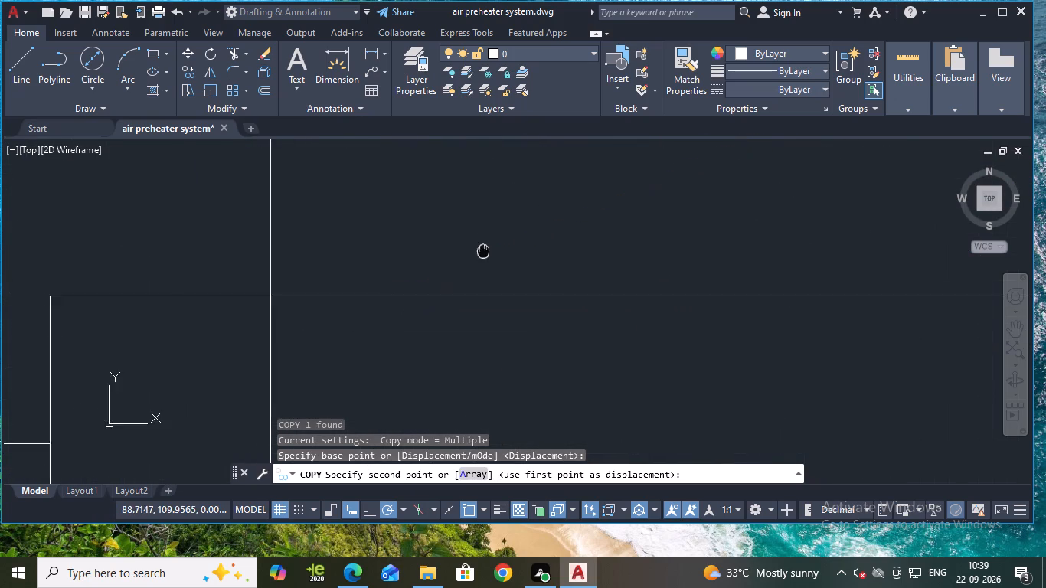
middle_drag(536, 232, 590, 211)
scroll(391, 251, up, 2)
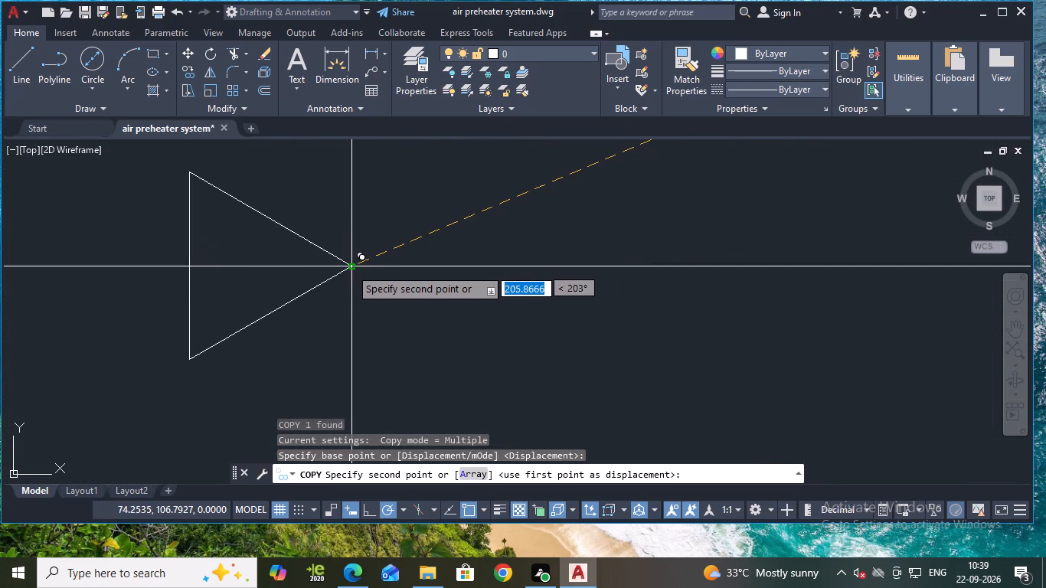
click(351, 268)
Place two more right-pointing arrow copies: where the band's lower line crosses the vessel's left wall, and where the pipe meets the band's left edge.
scroll(457, 234, down, 4)
middle_drag(499, 263, 649, 149)
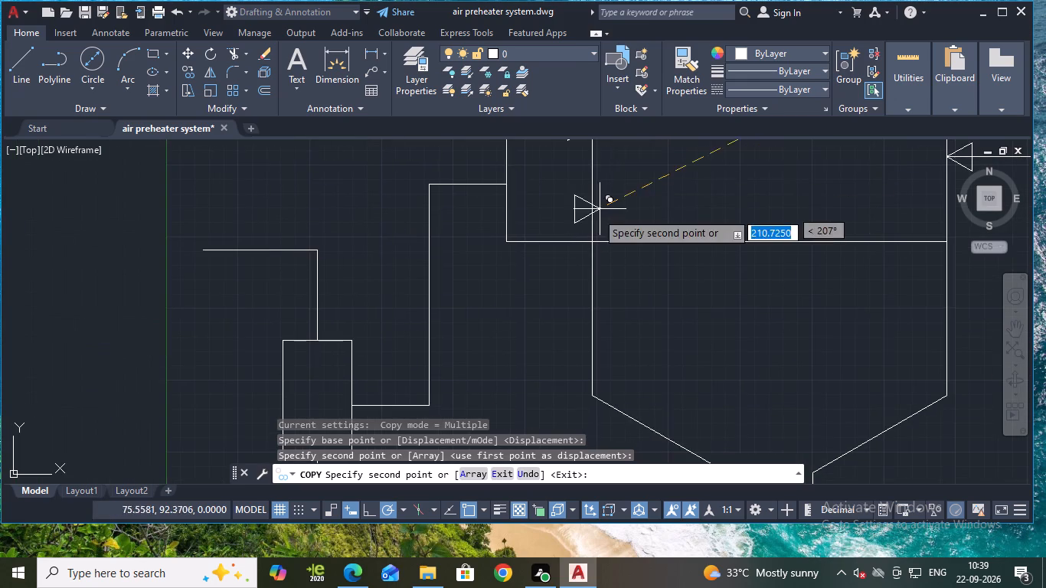
scroll(595, 215, up, 4)
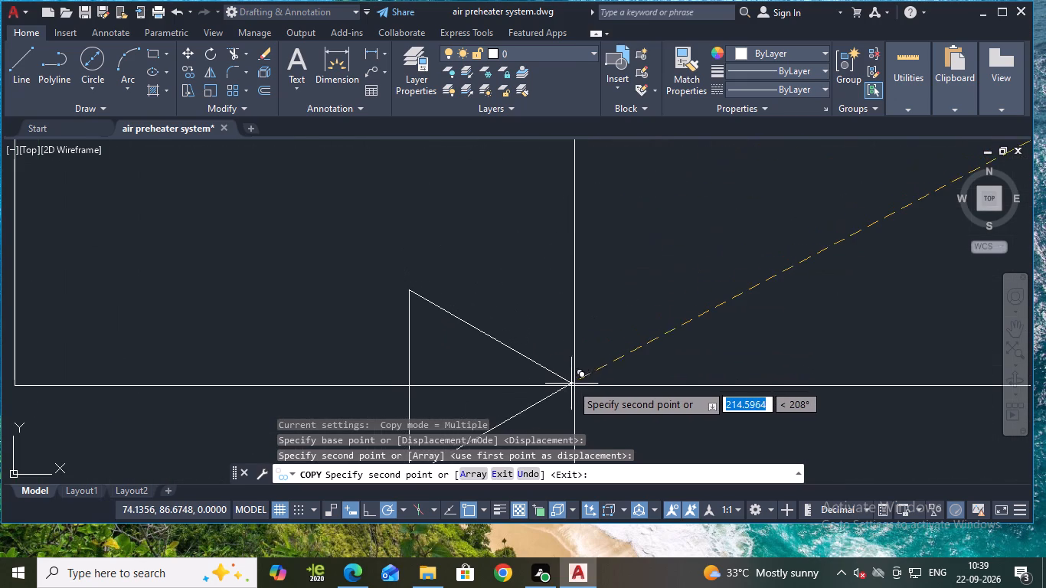
click(575, 387)
scroll(644, 250, down, 3)
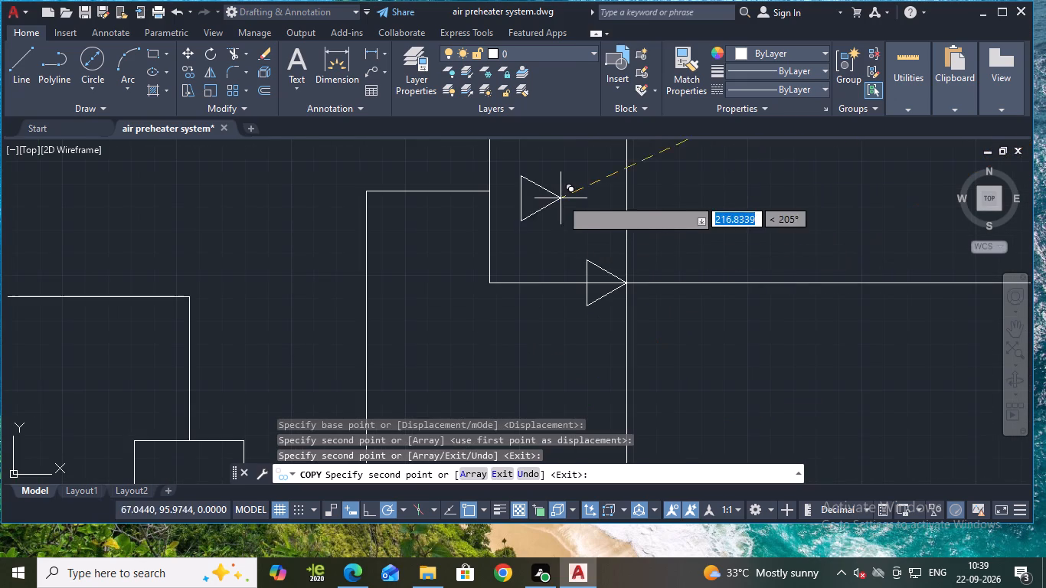
scroll(529, 201, up, 1)
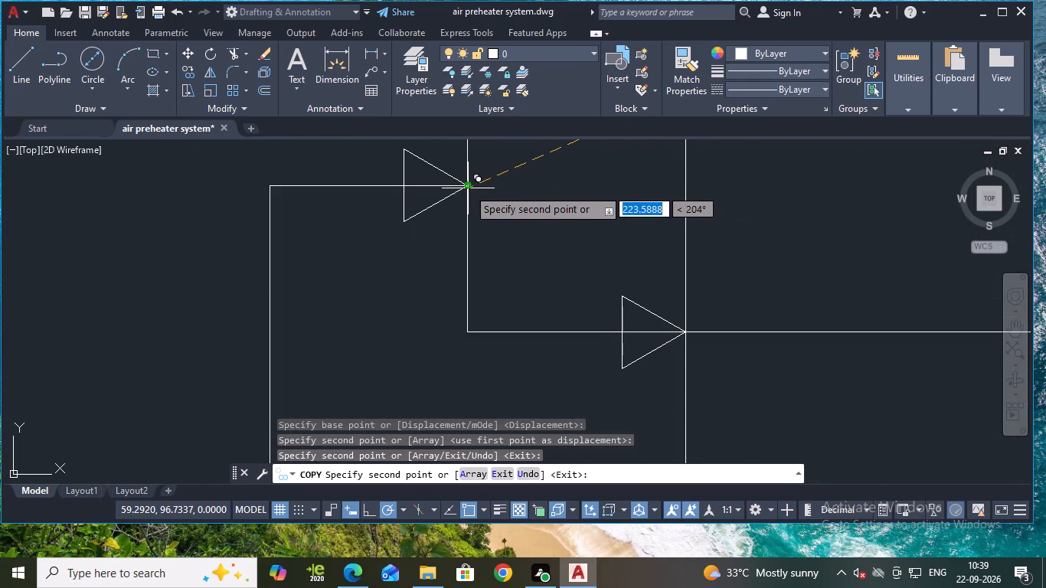
click(466, 185)
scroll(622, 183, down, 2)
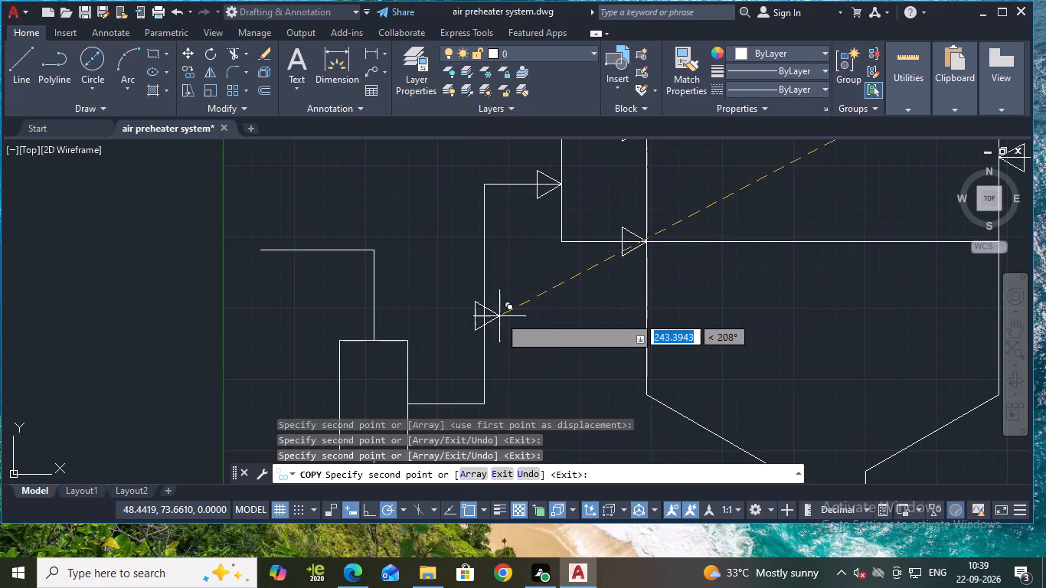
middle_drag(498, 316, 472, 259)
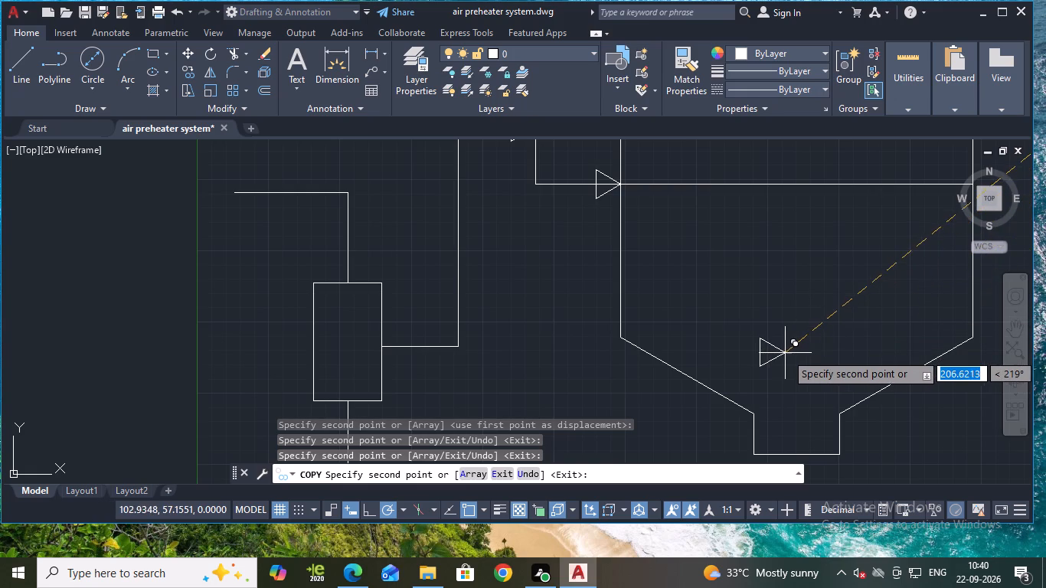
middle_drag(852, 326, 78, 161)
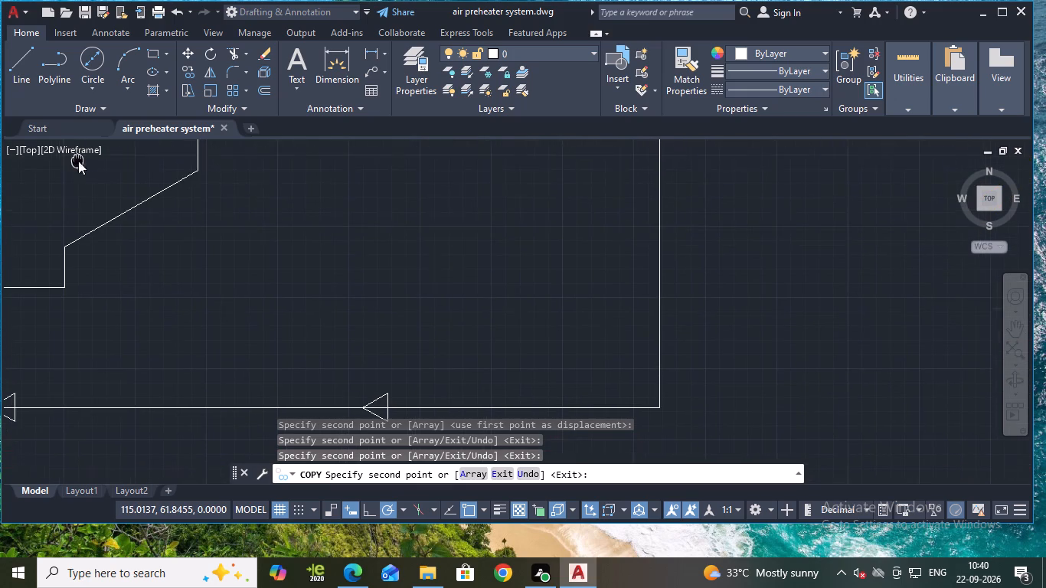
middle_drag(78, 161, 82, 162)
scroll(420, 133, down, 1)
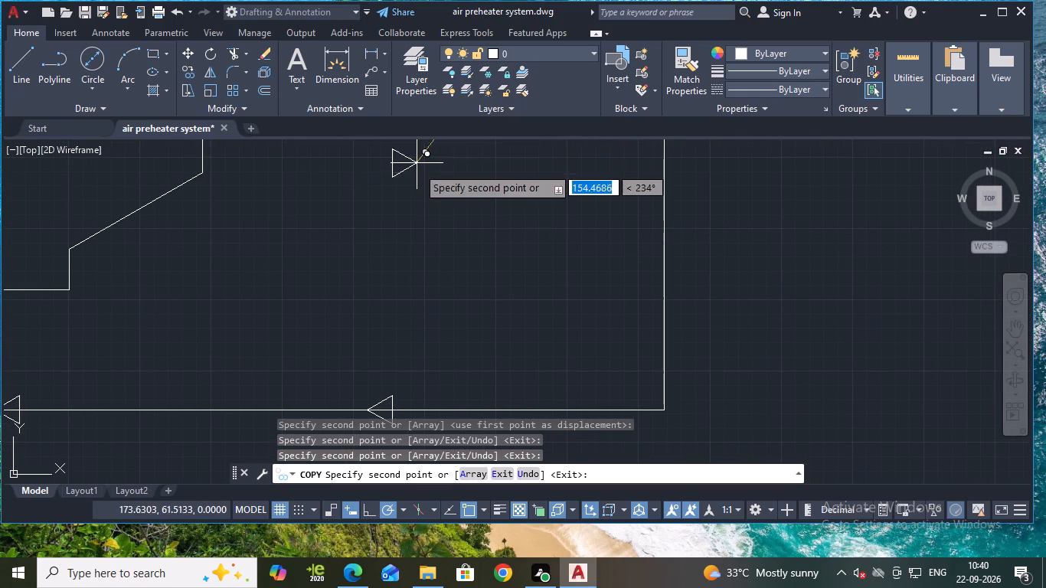
Rotate the loose left-pointing arrow beside the coils by 330° about its lower right corner so it points downward.
scroll(420, 183, down, 3)
middle_drag(443, 192, 466, 305)
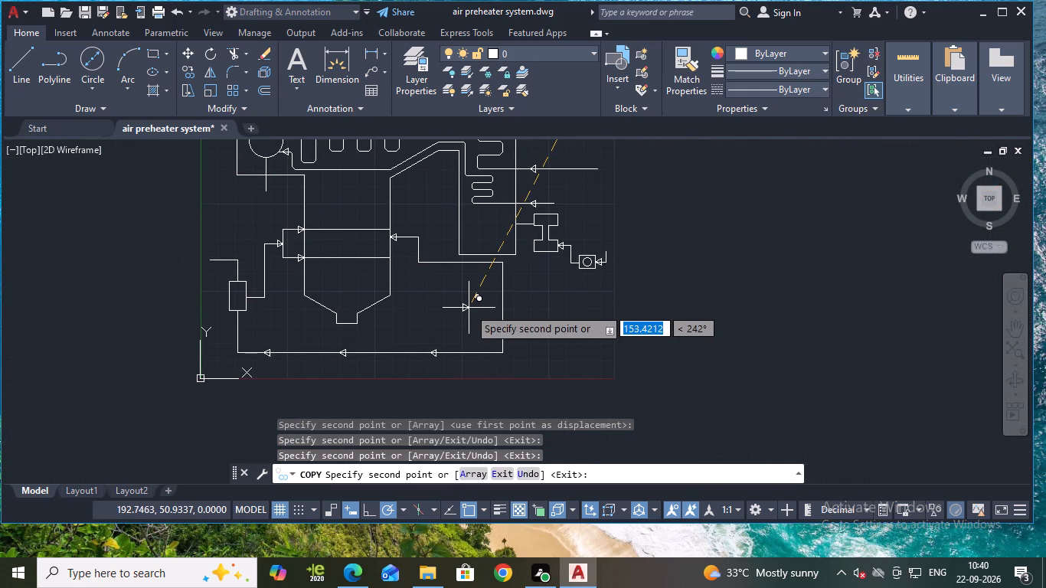
middle_drag(337, 192, 355, 278)
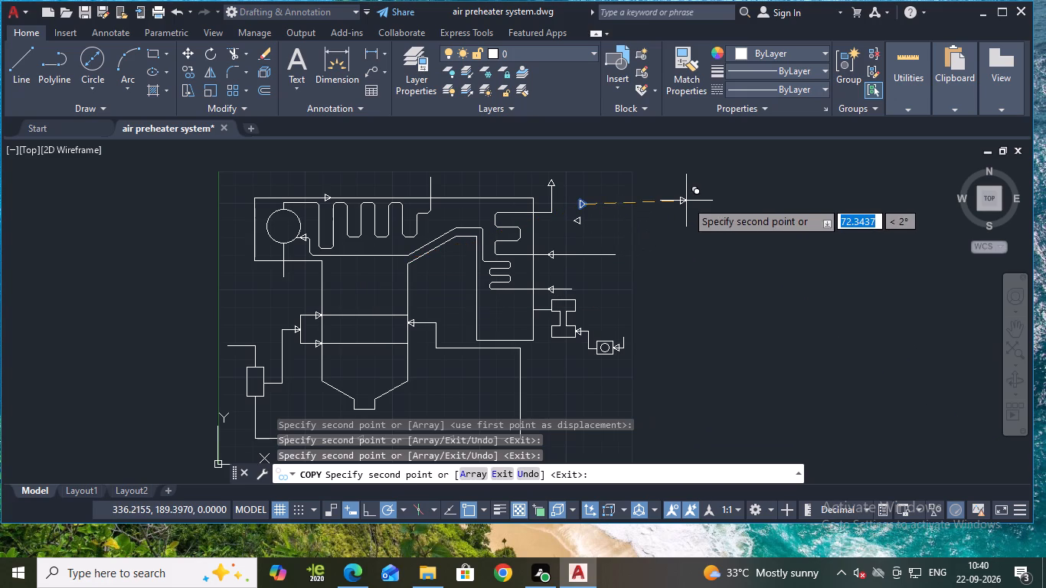
key(Escape)
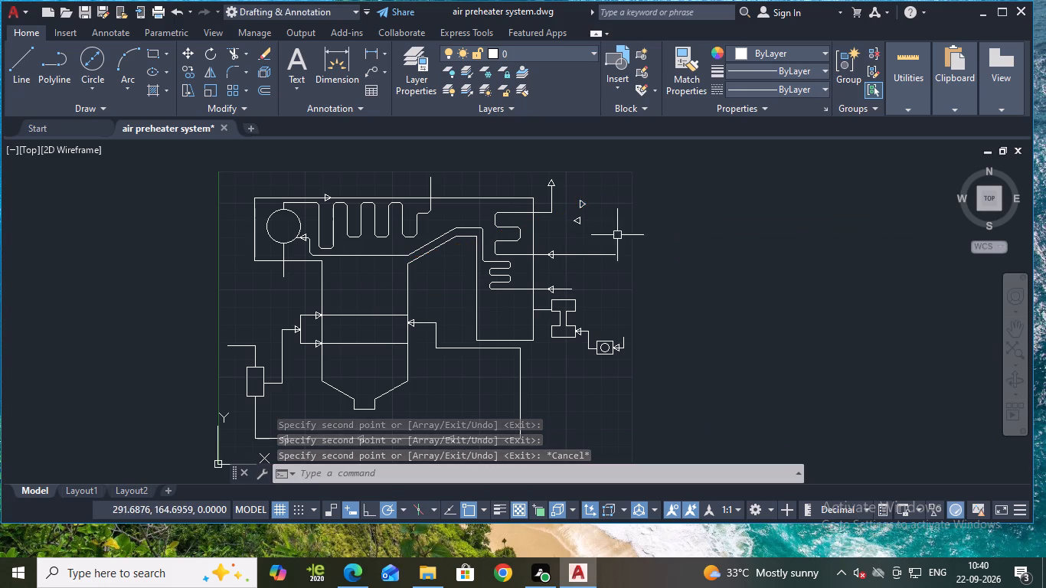
scroll(587, 229, up, 2)
drag(544, 195, 567, 201)
click(590, 228)
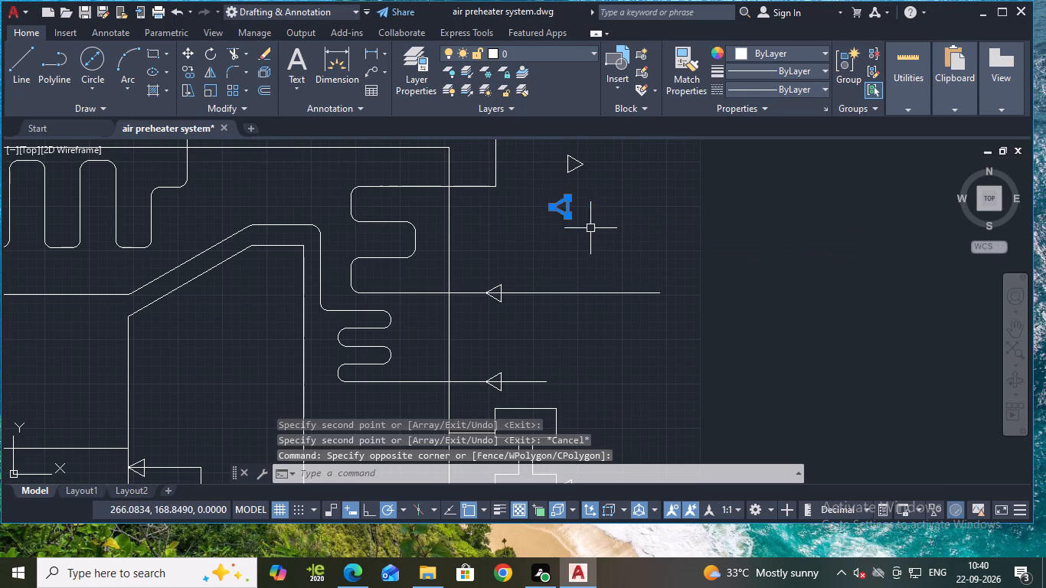
click(211, 54)
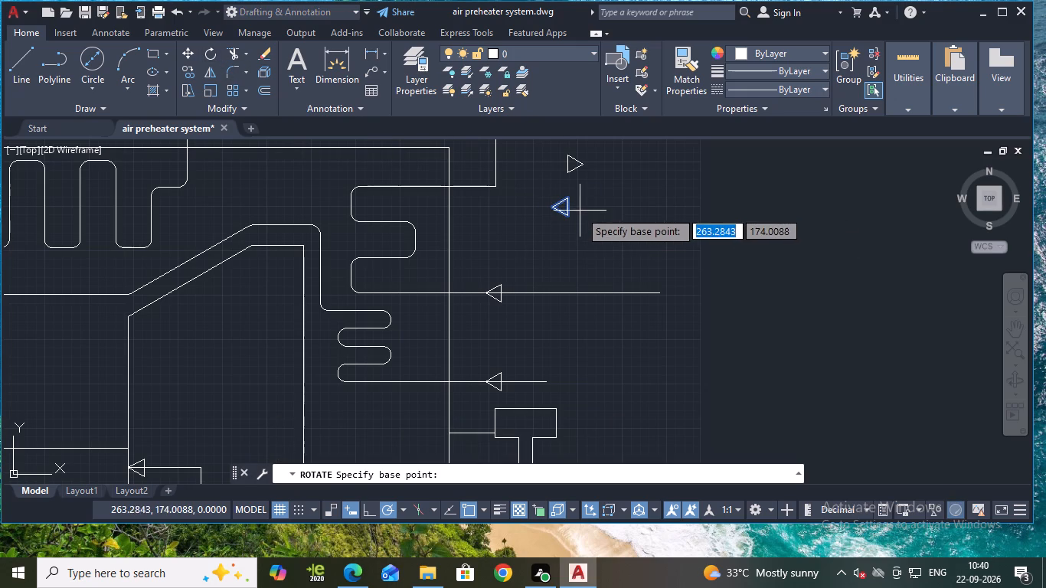
click(570, 217)
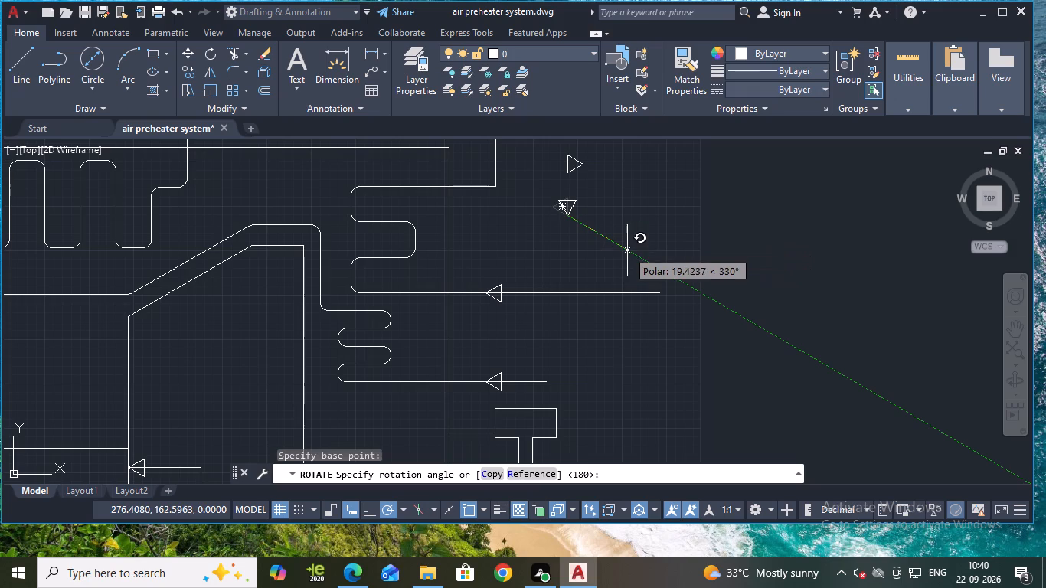
click(627, 250)
Copy the loose downward arrow by its tip to the lower end of the vertical line beneath the circle.
drag(546, 195, 561, 201)
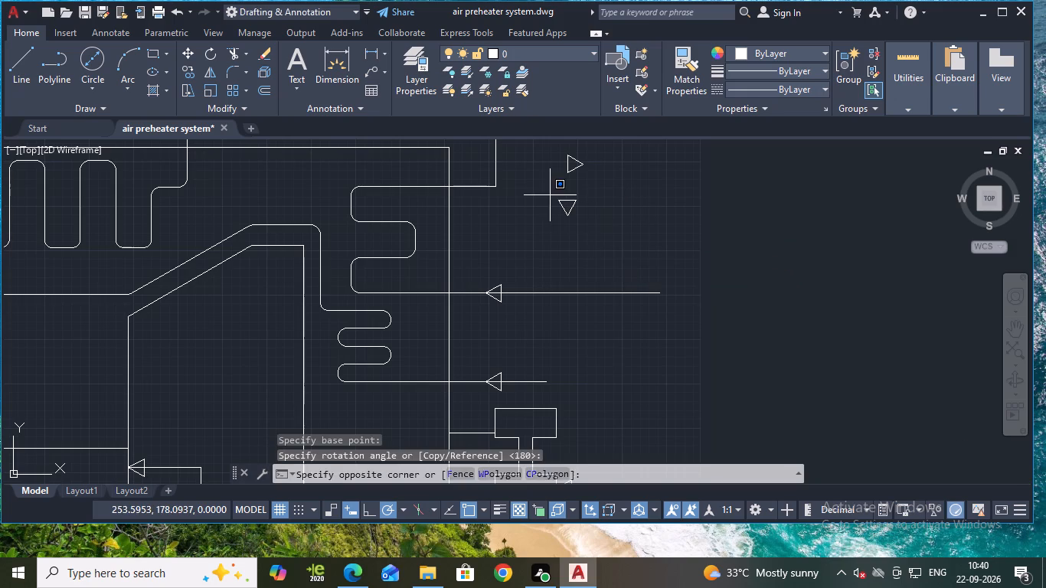
click(634, 255)
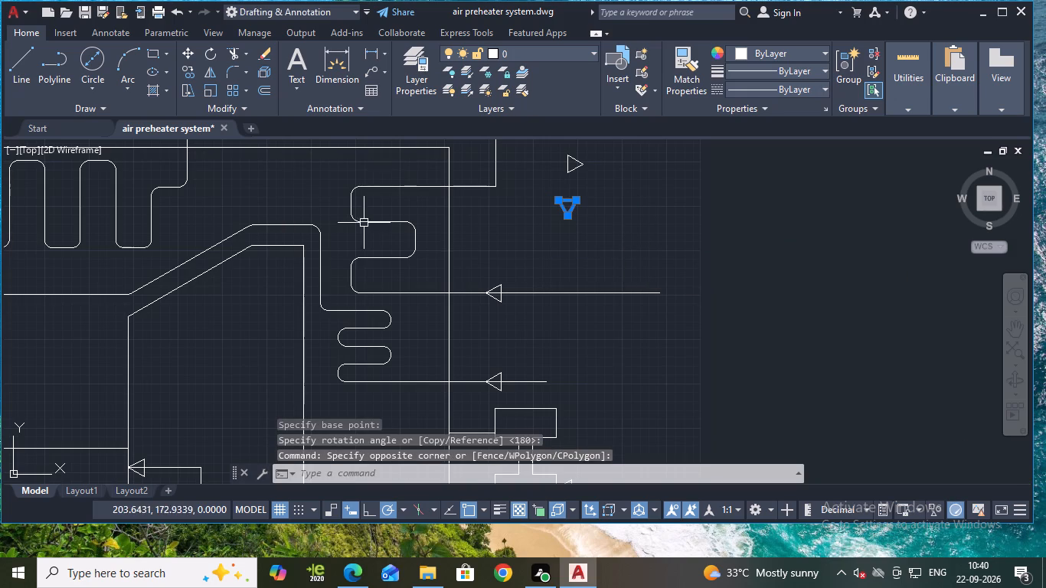
text(co)
key(Return)
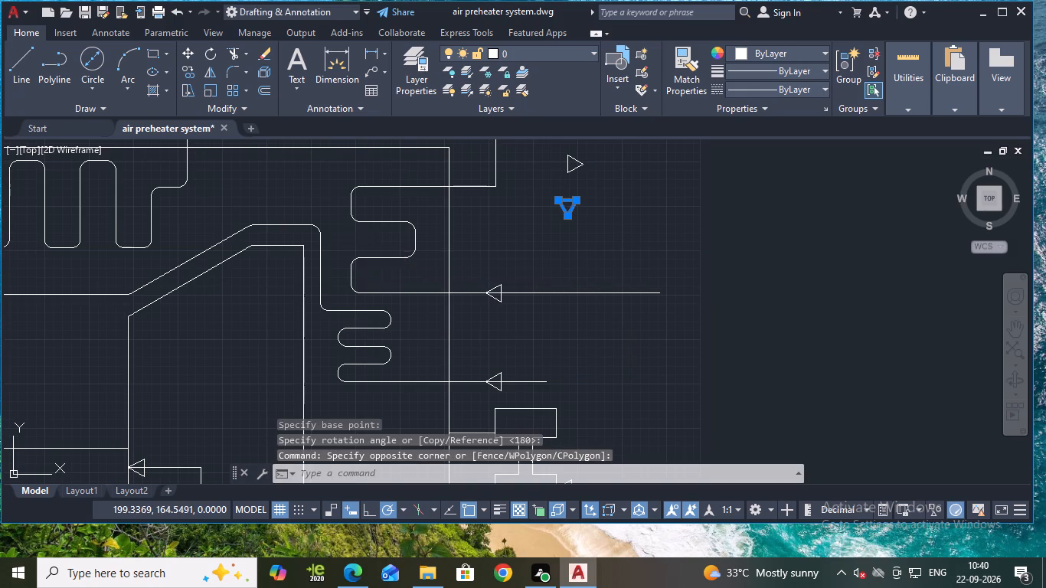
scroll(570, 217, up, 3)
click(564, 209)
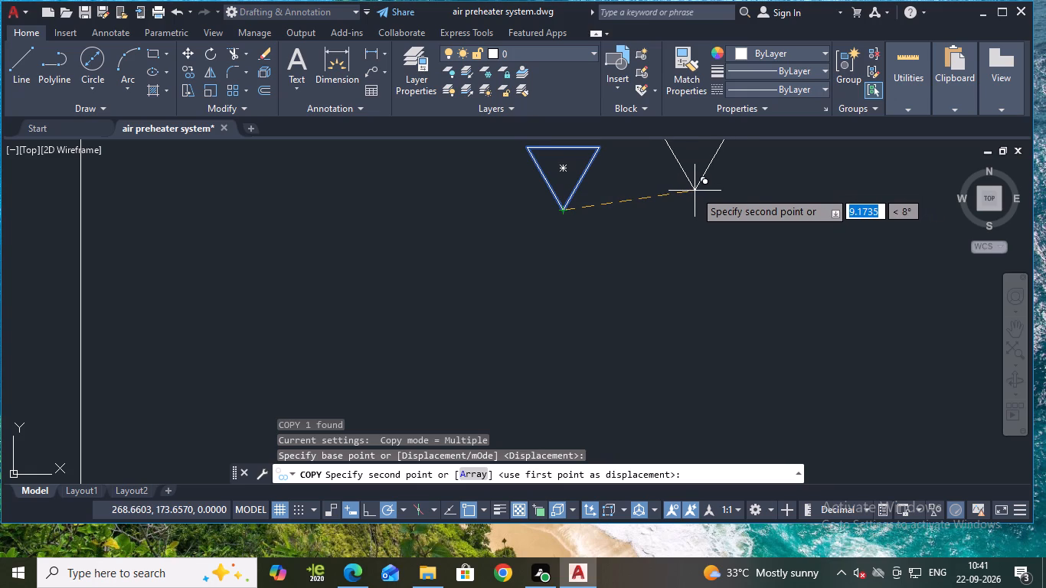
scroll(482, 290, down, 2)
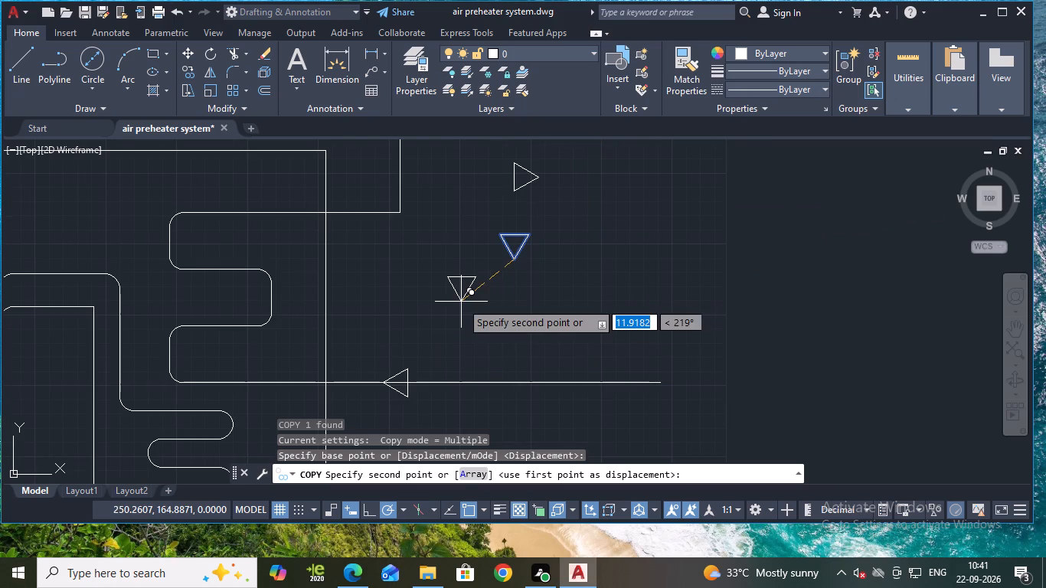
scroll(404, 335, down, 2)
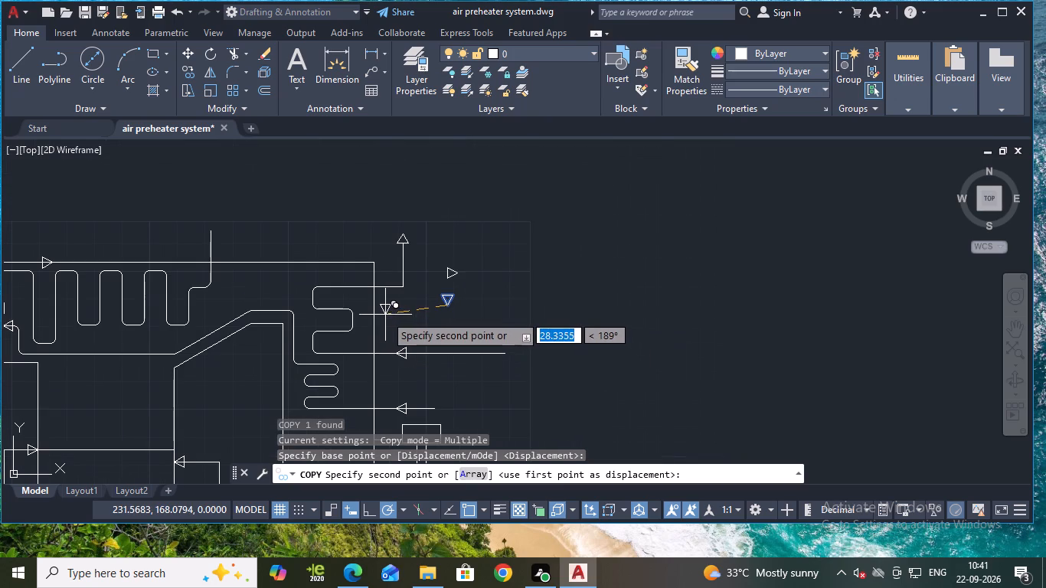
middle_drag(254, 363, 507, 282)
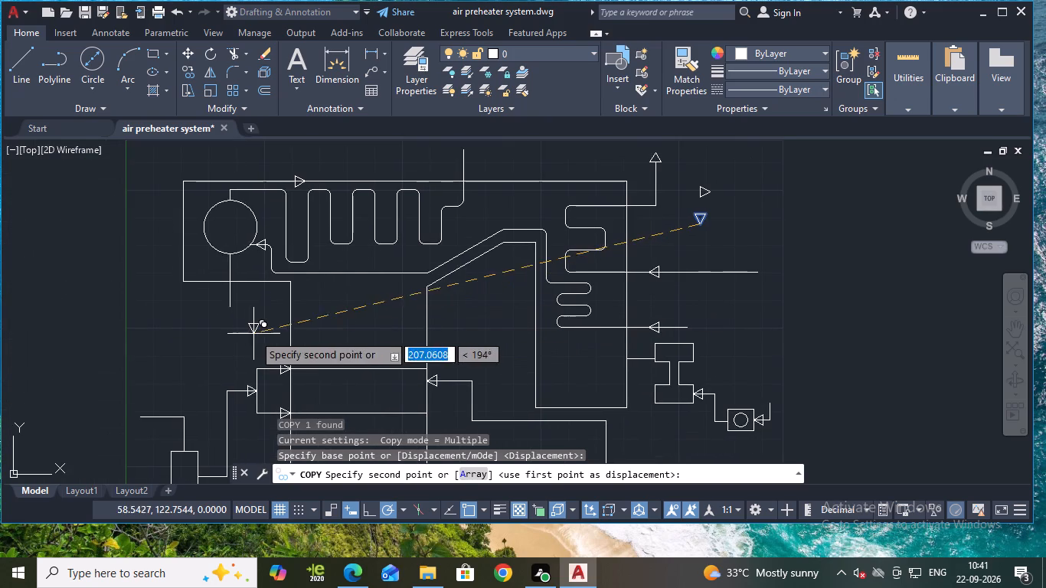
scroll(223, 325, up, 2)
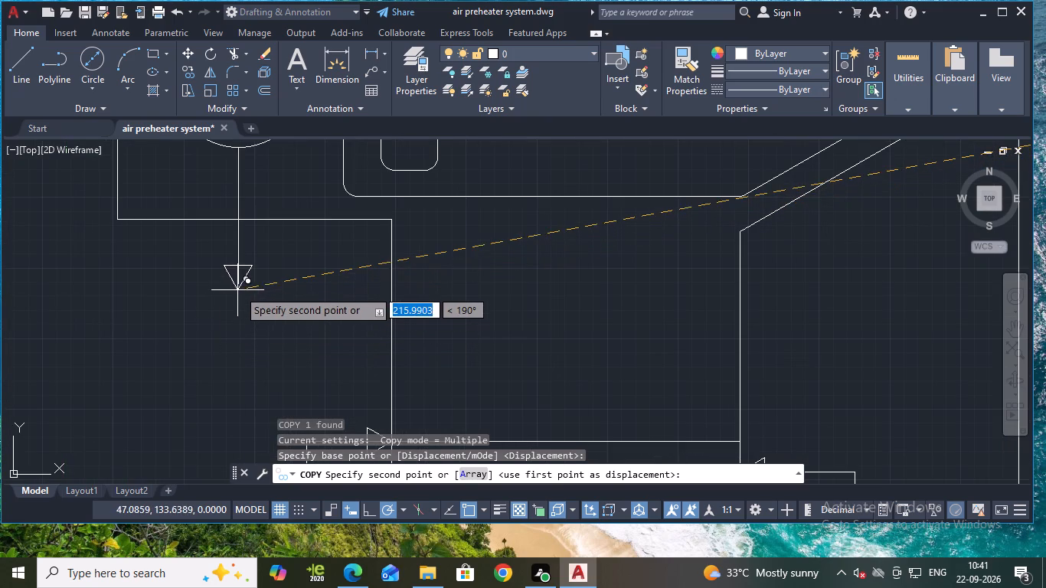
click(239, 286)
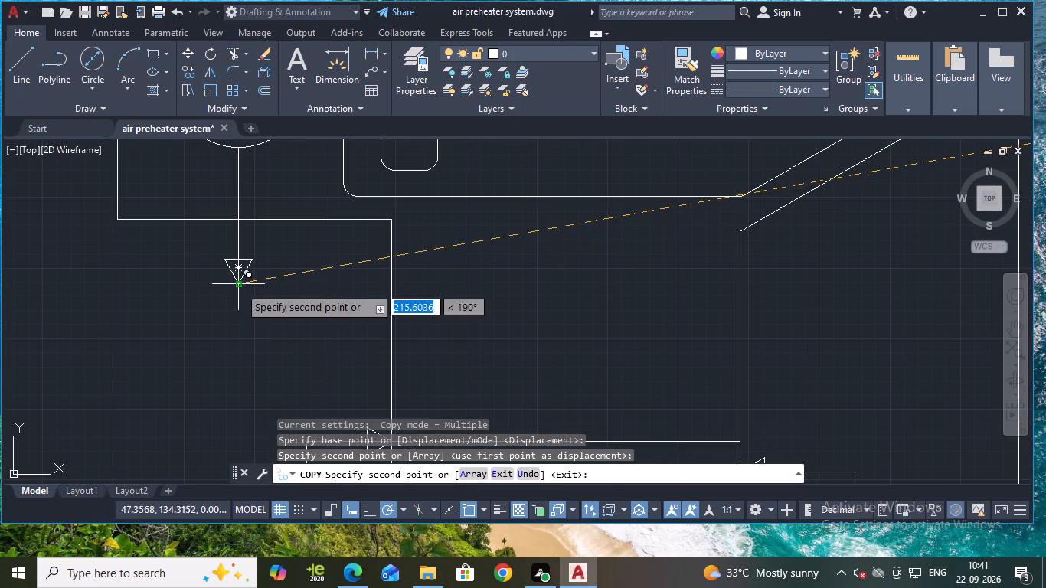
Place two more downward arrow copies: midway down the long vertical pipe right of the vessel, and where the inlet pipe meets the small rectangle's top.
scroll(453, 266, down, 2)
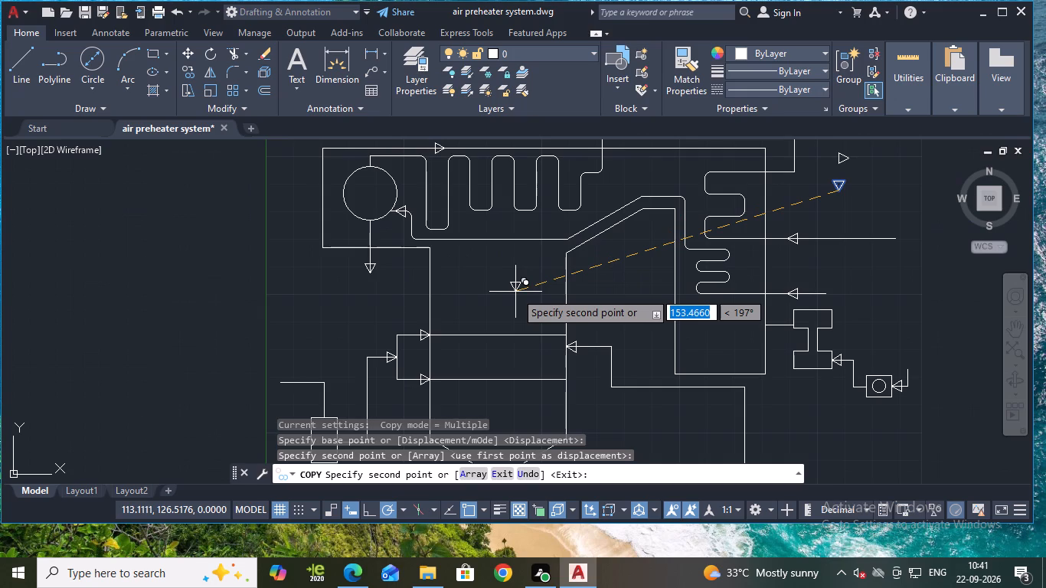
middle_drag(740, 423, 673, 294)
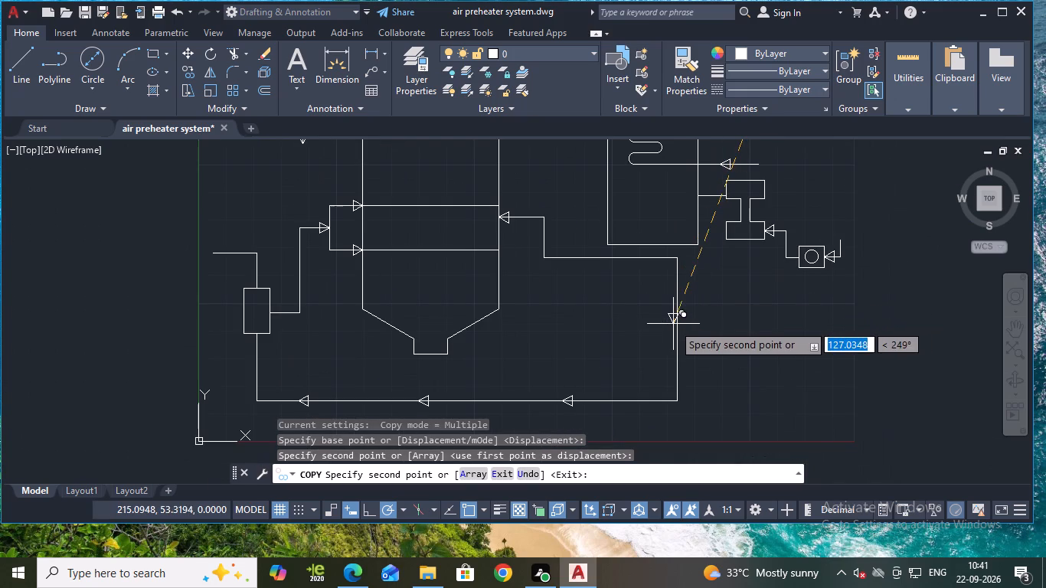
scroll(677, 320, up, 2)
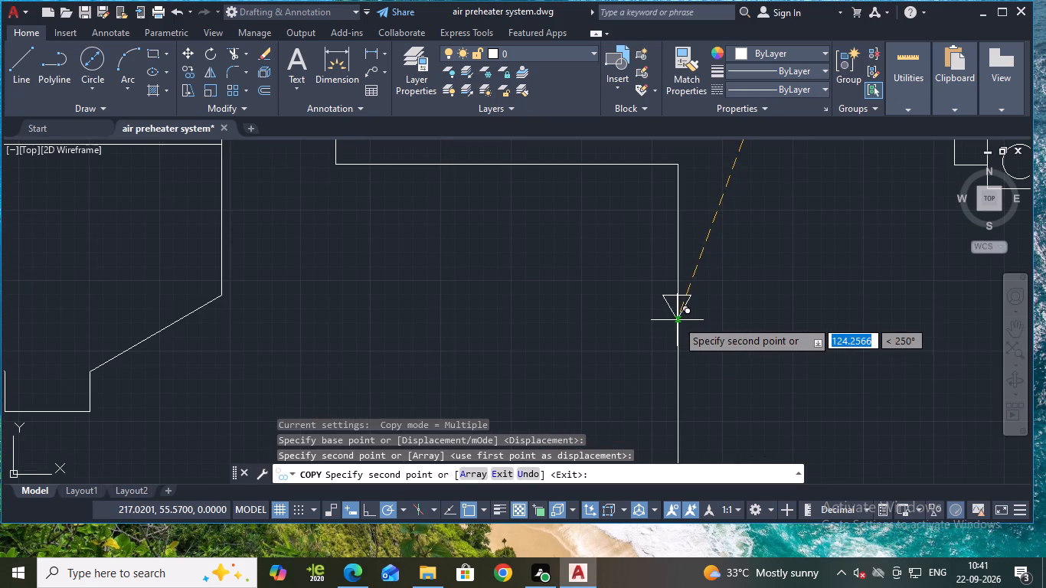
click(677, 320)
scroll(756, 300, down, 3)
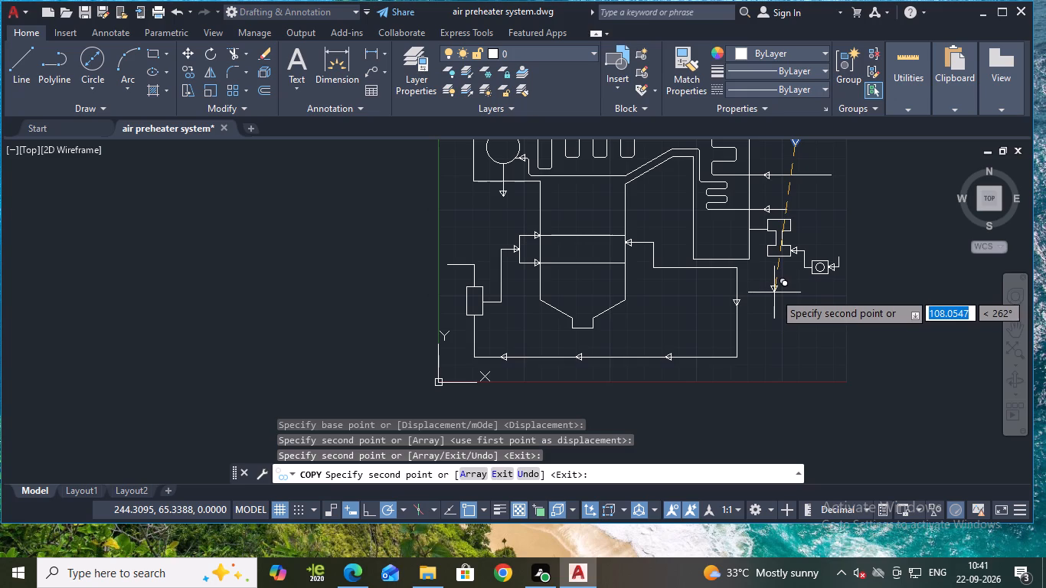
scroll(461, 286, up, 3)
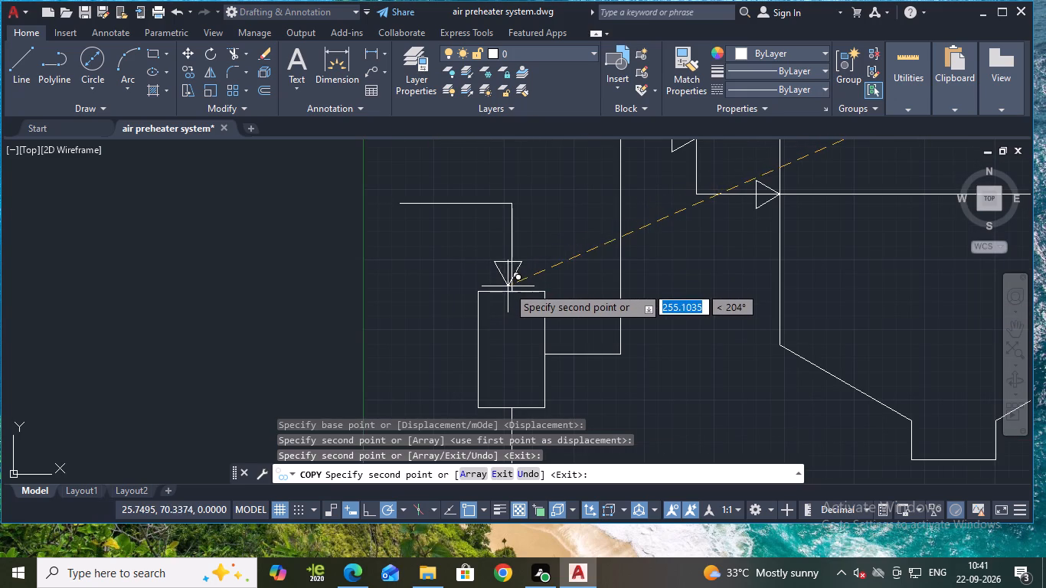
click(511, 289)
Place another downward arrow copy in the open space just below the vessel's bottom outlet, then end the copying.
scroll(574, 249, down, 1)
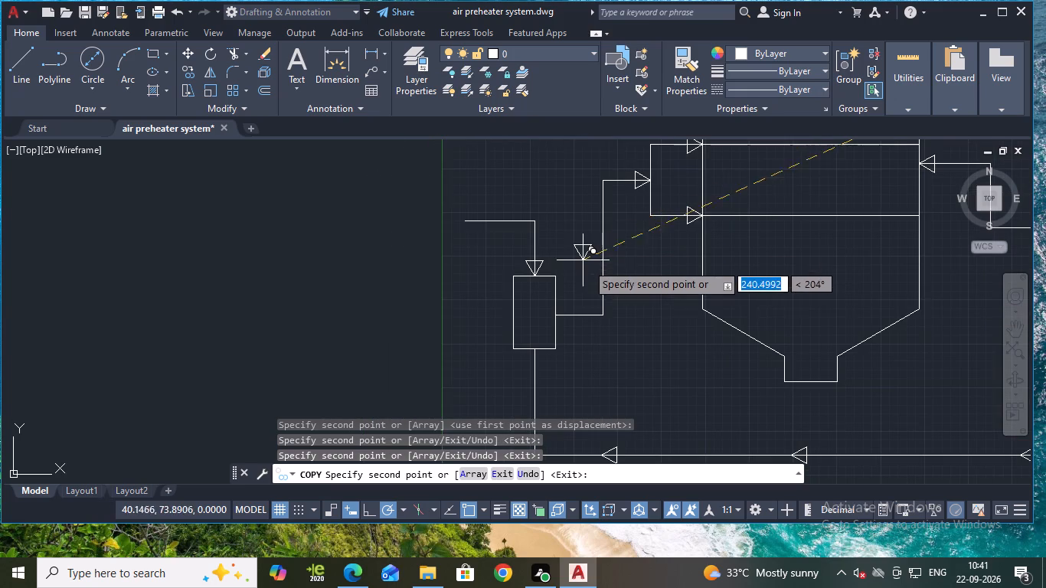
middle_drag(674, 393, 600, 318)
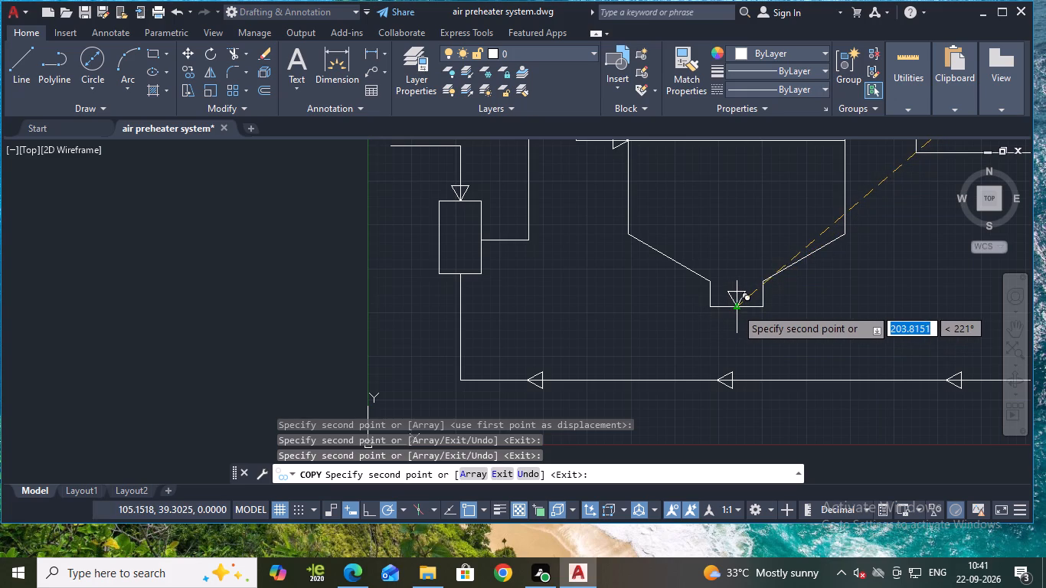
scroll(734, 347, down, 2)
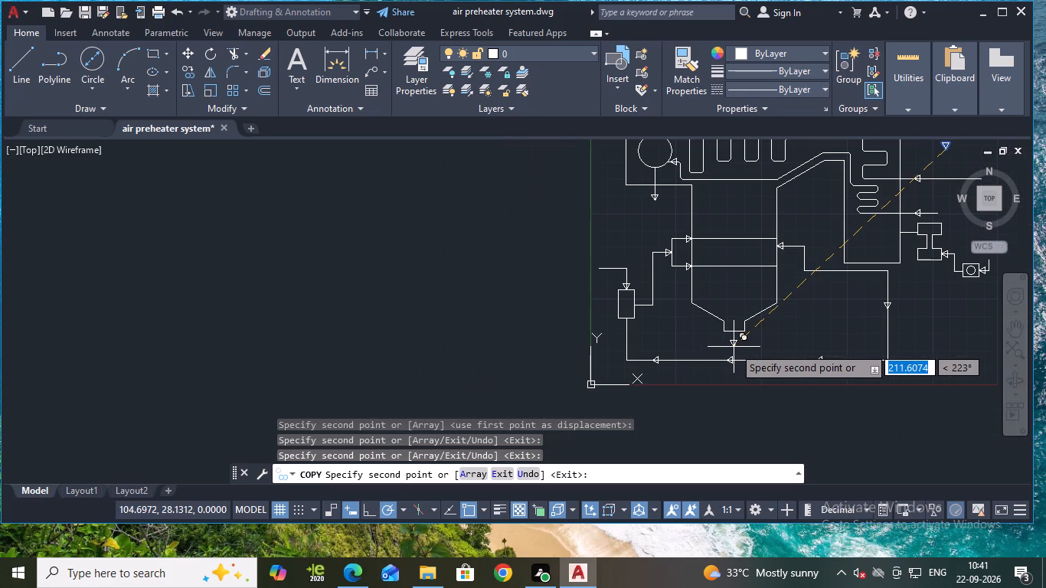
scroll(783, 327, up, 2)
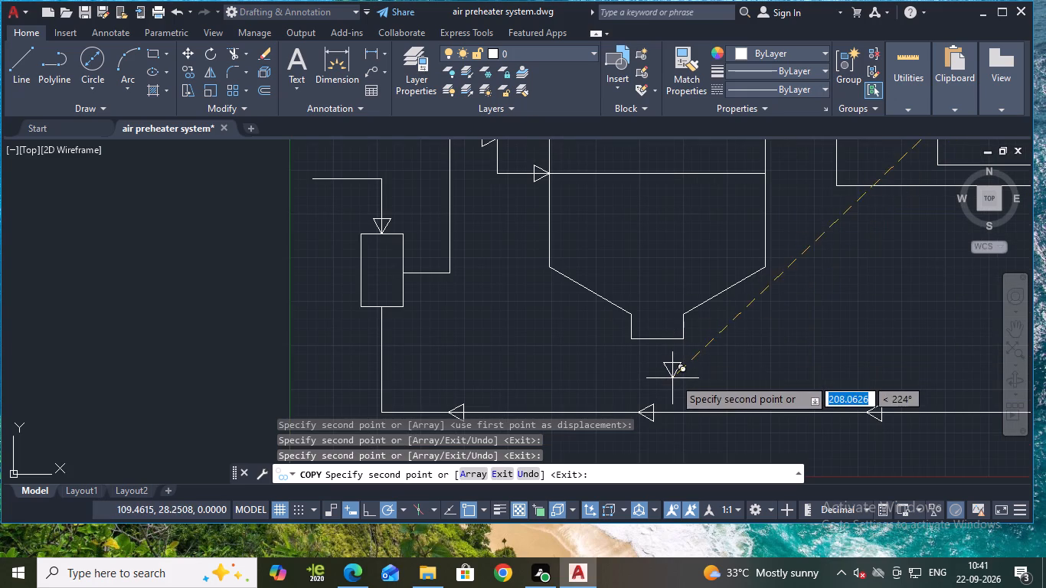
click(684, 387)
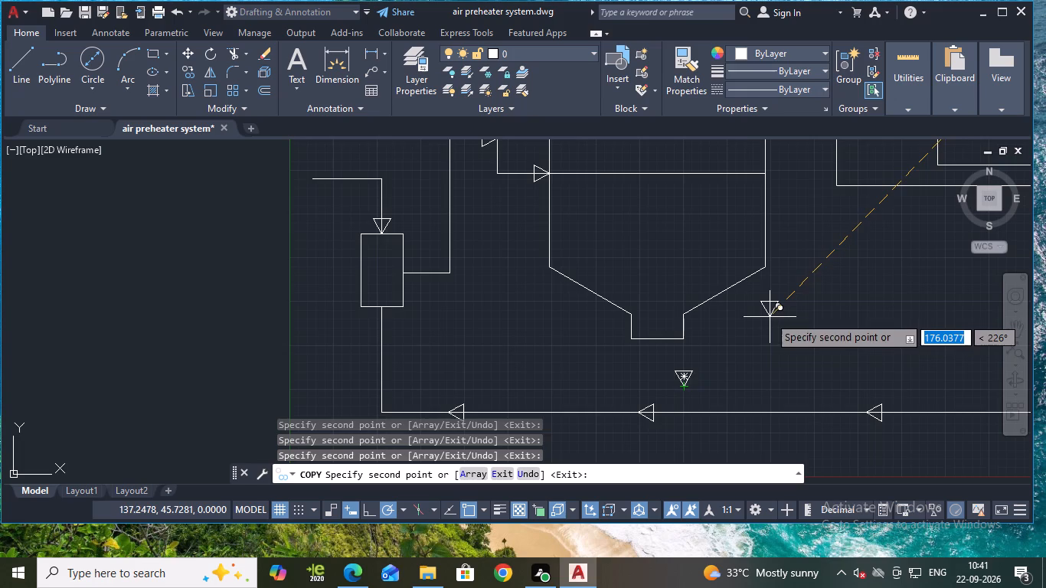
scroll(772, 316, down, 1)
middle_drag(828, 305, 550, 423)
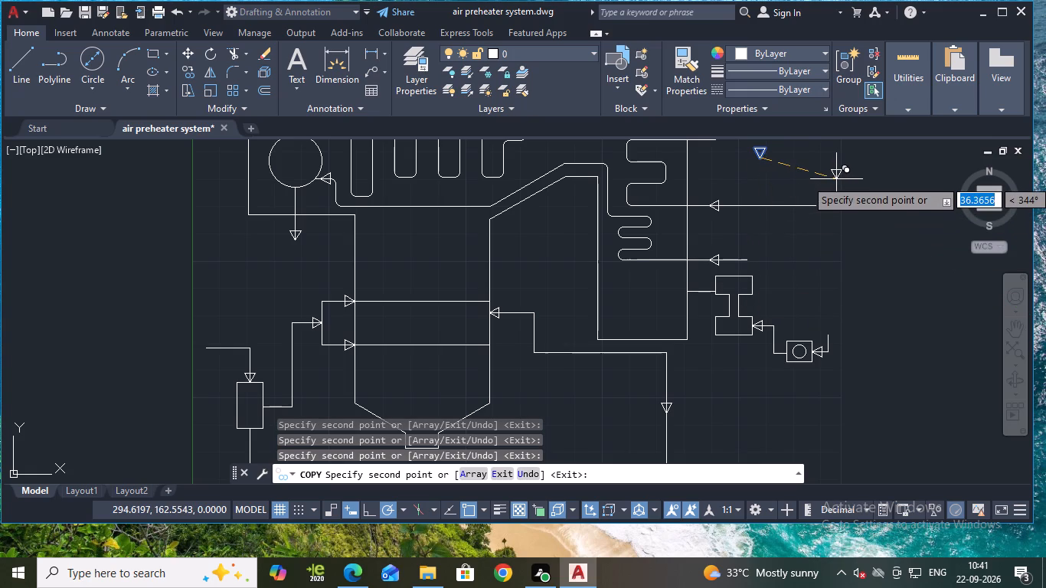
key(Escape)
Erase the two loose source arrows, right-pointing and downward, in the open space right of the coils.
middle_drag(816, 181, 793, 299)
scroll(793, 299, down, 1)
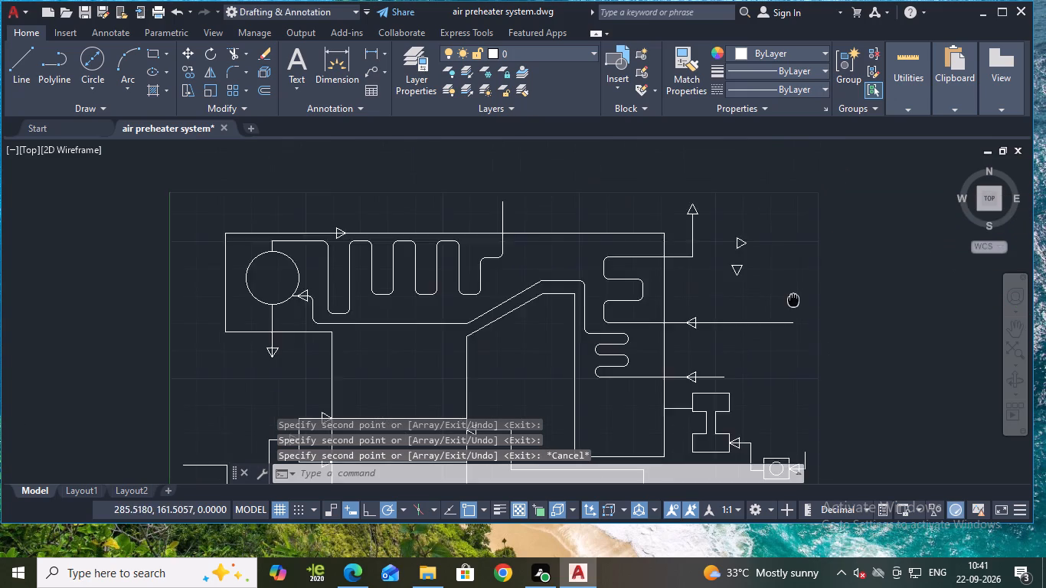
scroll(763, 283, up, 2)
click(754, 298)
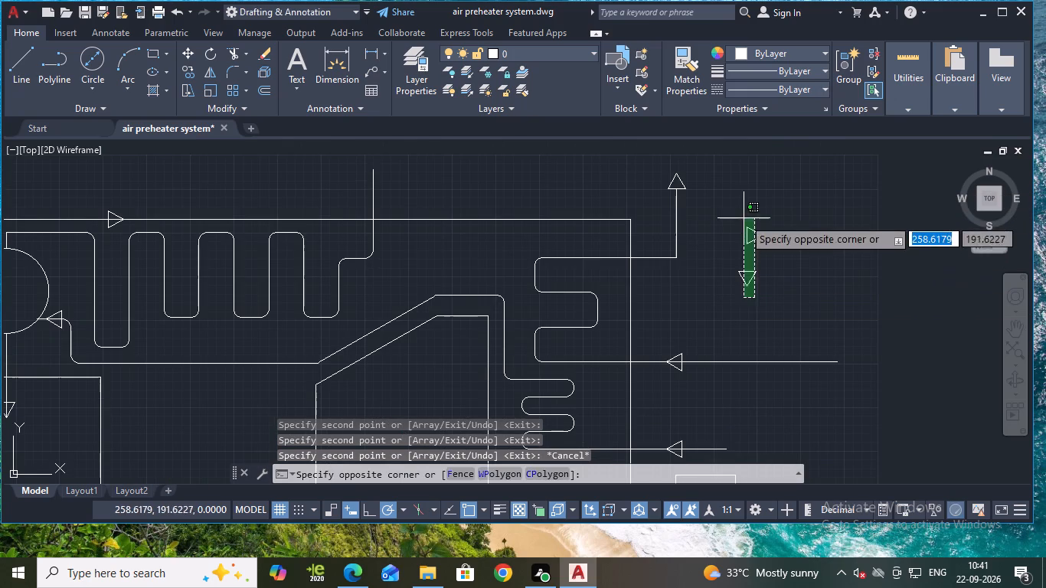
click(744, 217)
key(Escape)
click(788, 319)
click(737, 231)
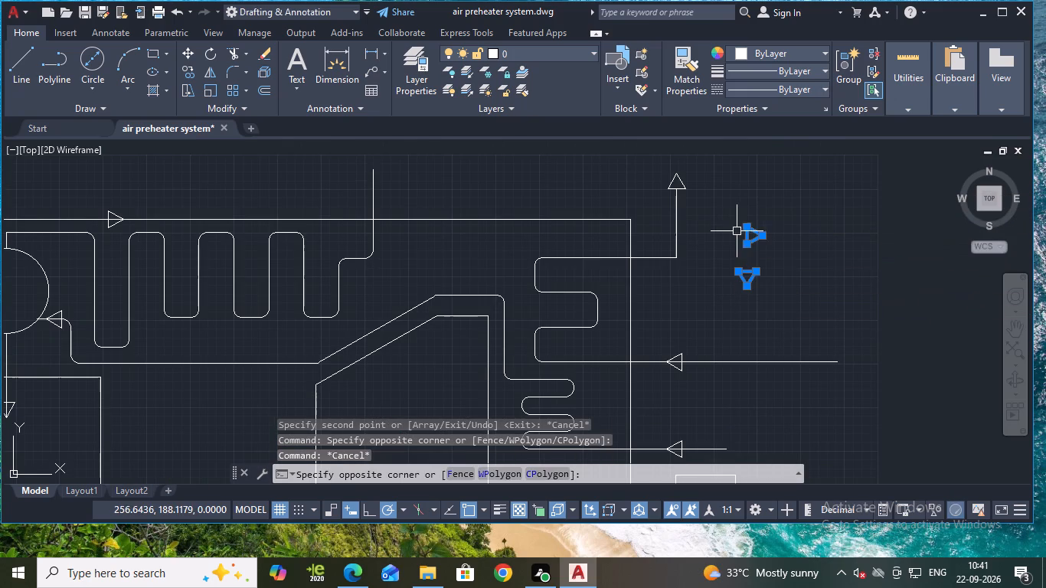
key(e)
key(Return)
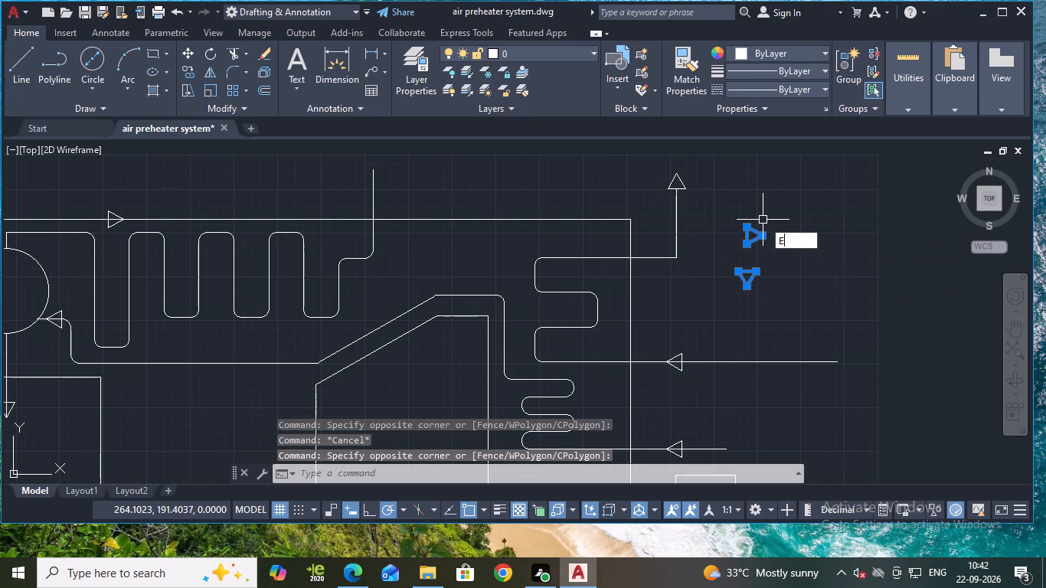
Save the drawing.
key(ctrl+s)
Draw a short vertical line straight down from the midpoint of the vessel outlet's bottom edge.
scroll(744, 239, down, 1)
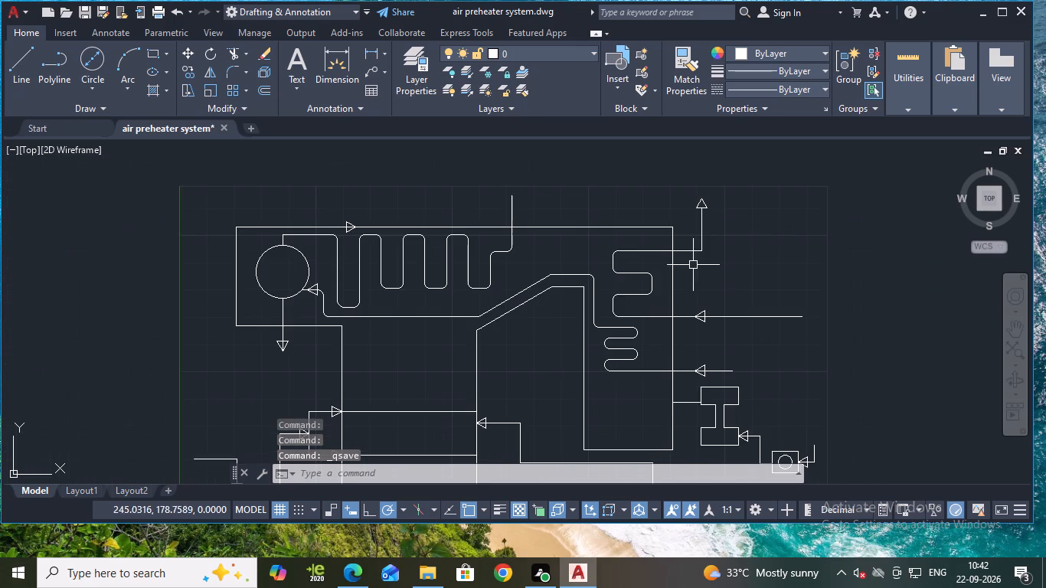
middle_drag(554, 351, 636, 217)
middle_drag(472, 345, 472, 342)
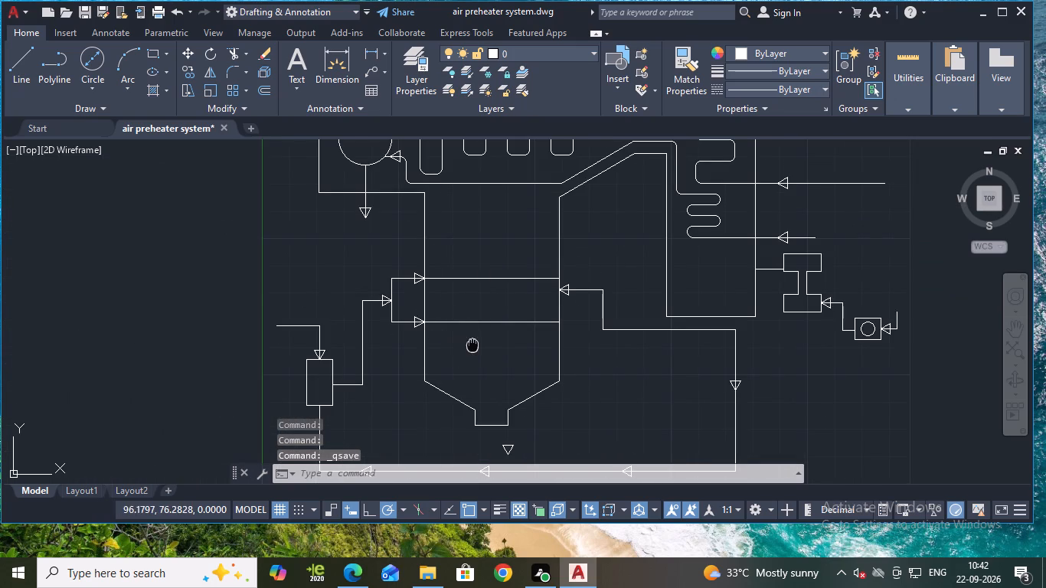
middle_drag(472, 342, 482, 236)
click(21, 67)
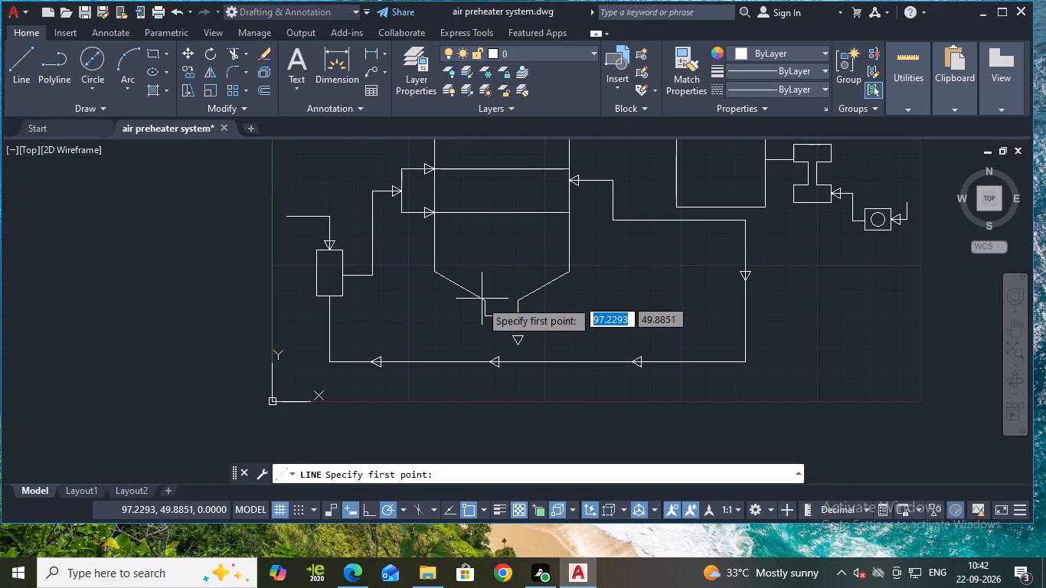
scroll(480, 300, up, 2)
click(528, 338)
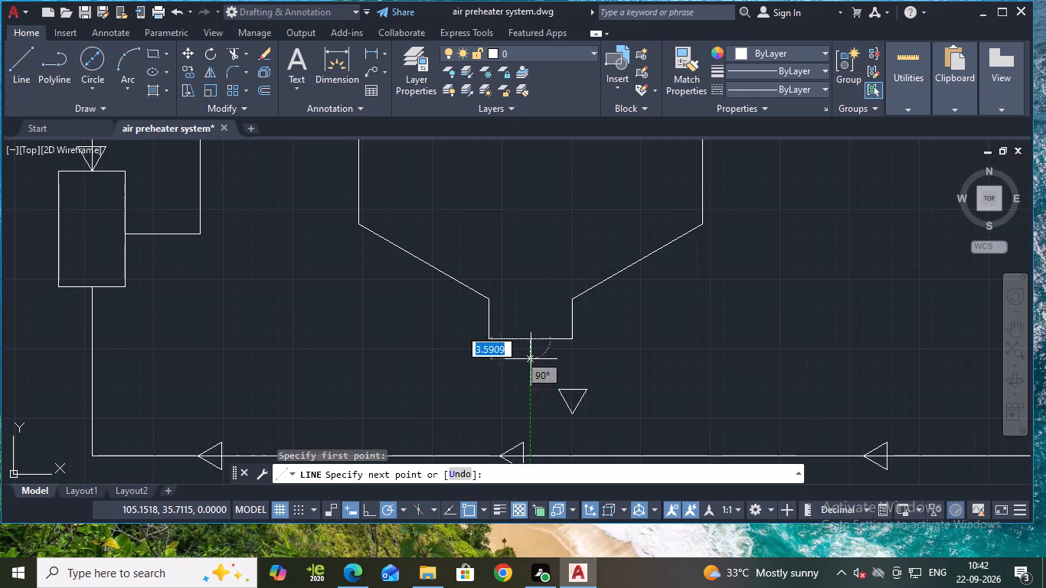
click(532, 375)
key(Escape)
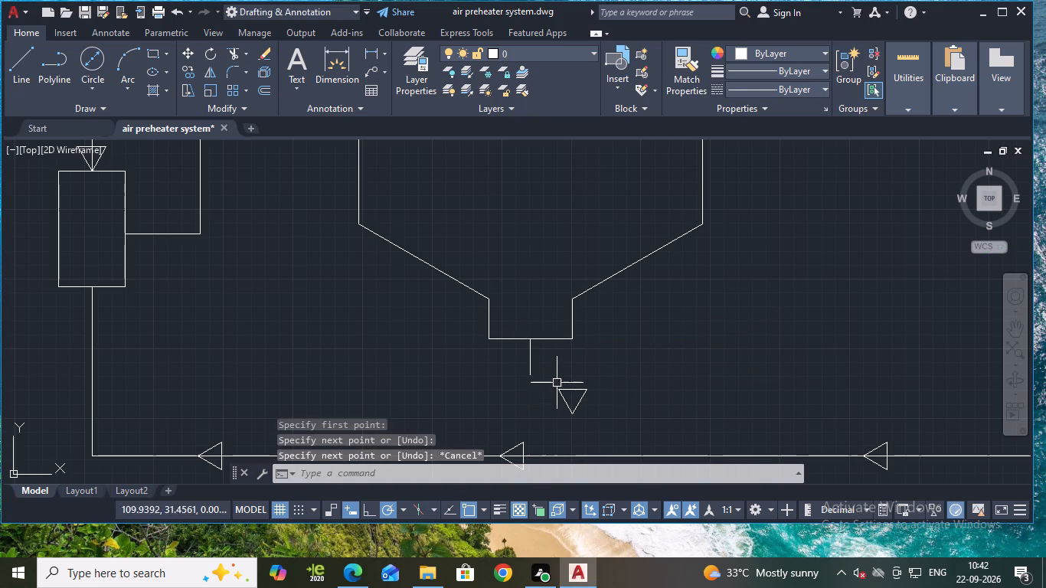
Move the loose downward arrow by its top-edge midpoint onto the lower end of the vessel outlet's short vertical line.
click(556, 382)
click(597, 409)
click(585, 416)
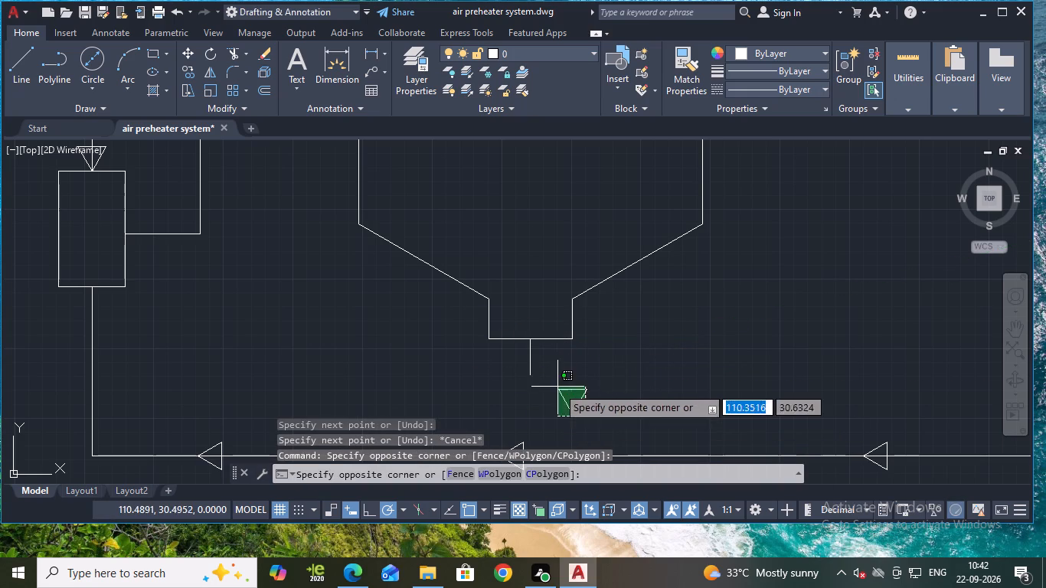
click(557, 385)
key(m)
key(Return)
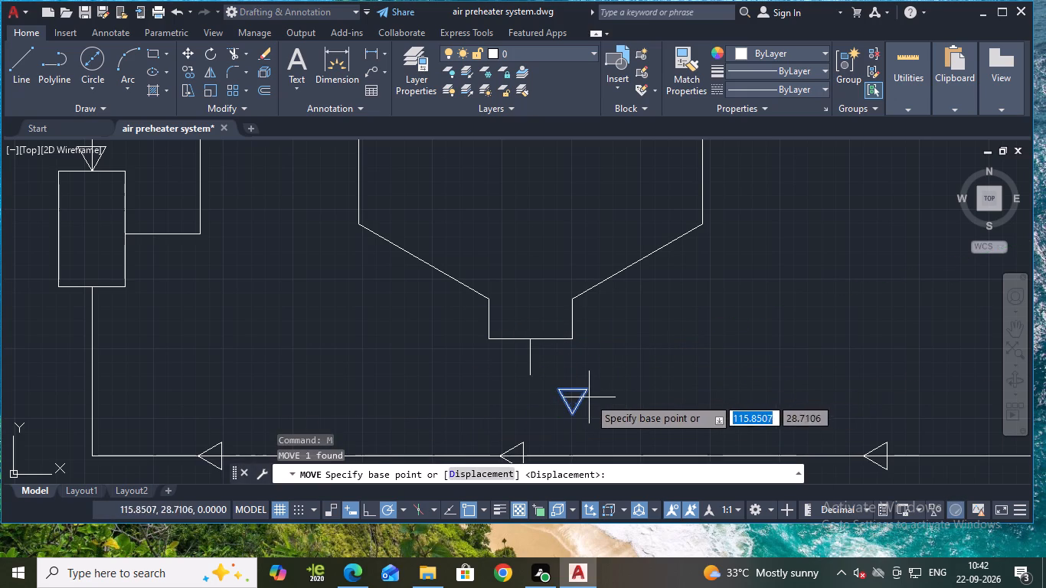
click(575, 389)
scroll(528, 371, up, 4)
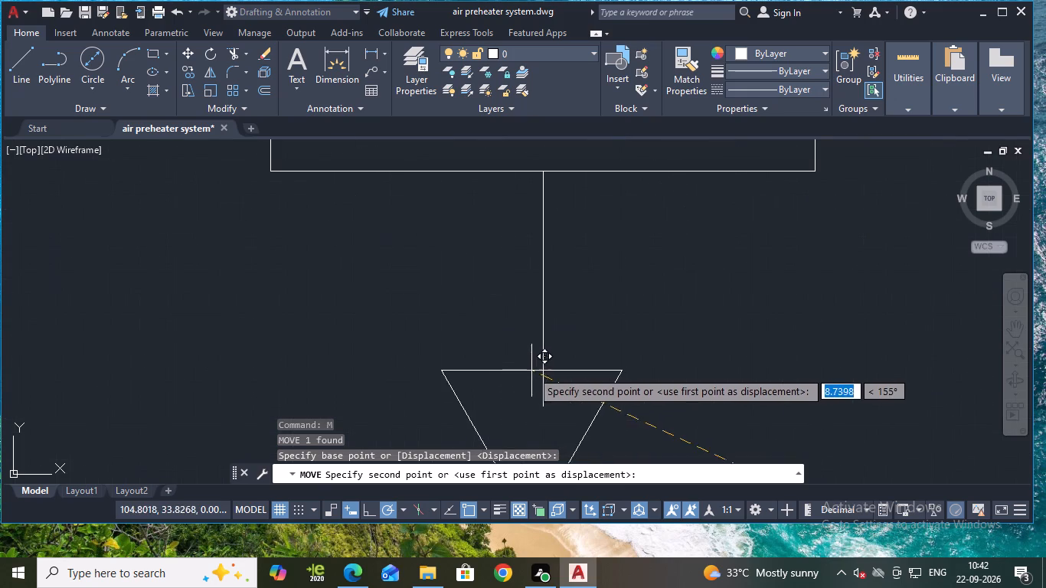
click(543, 404)
scroll(665, 354, down, 4)
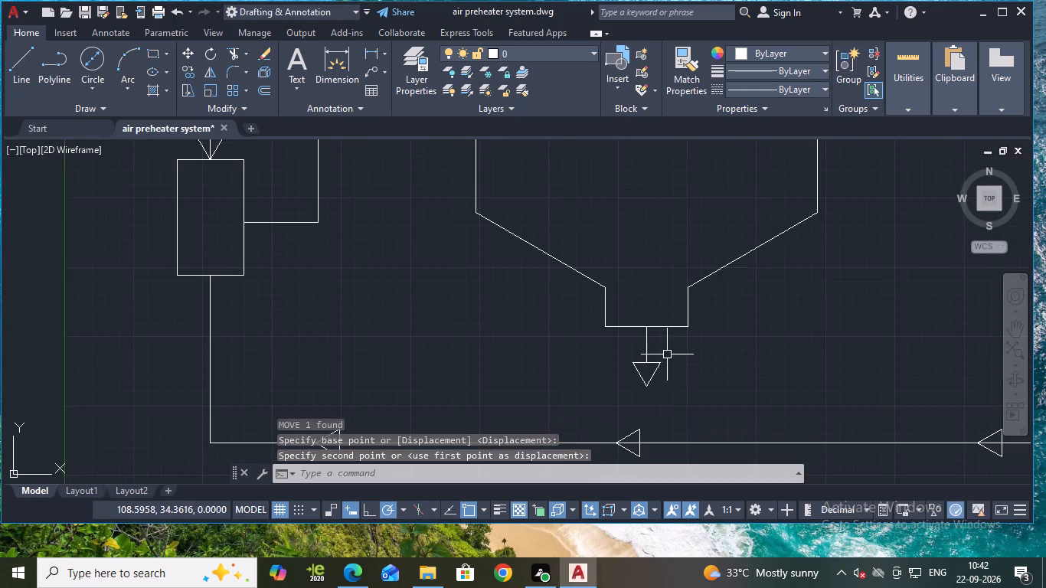
Save the drawing.
key(ctrl+s)
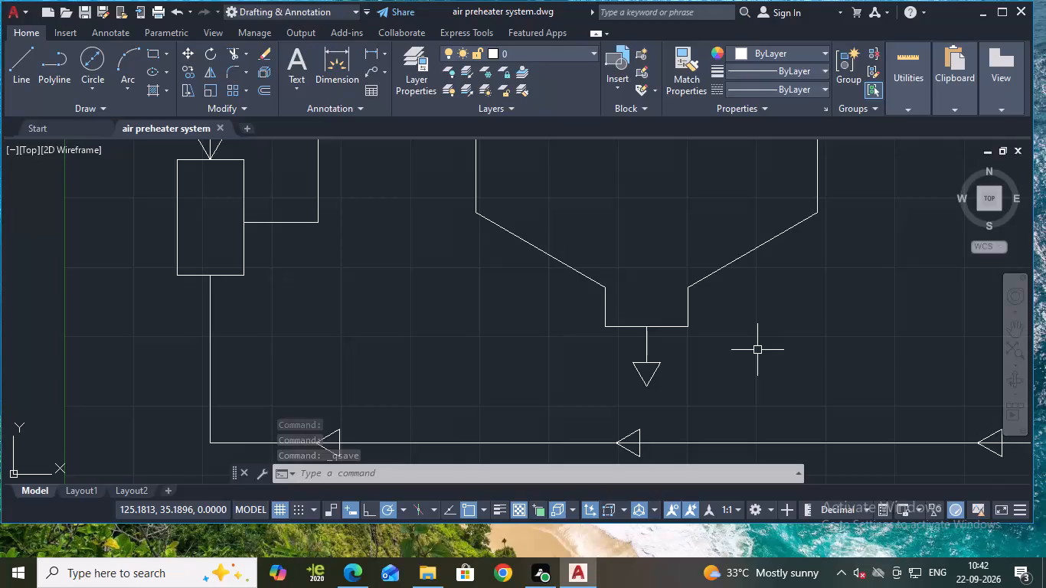
text(tr)
key(Escape)
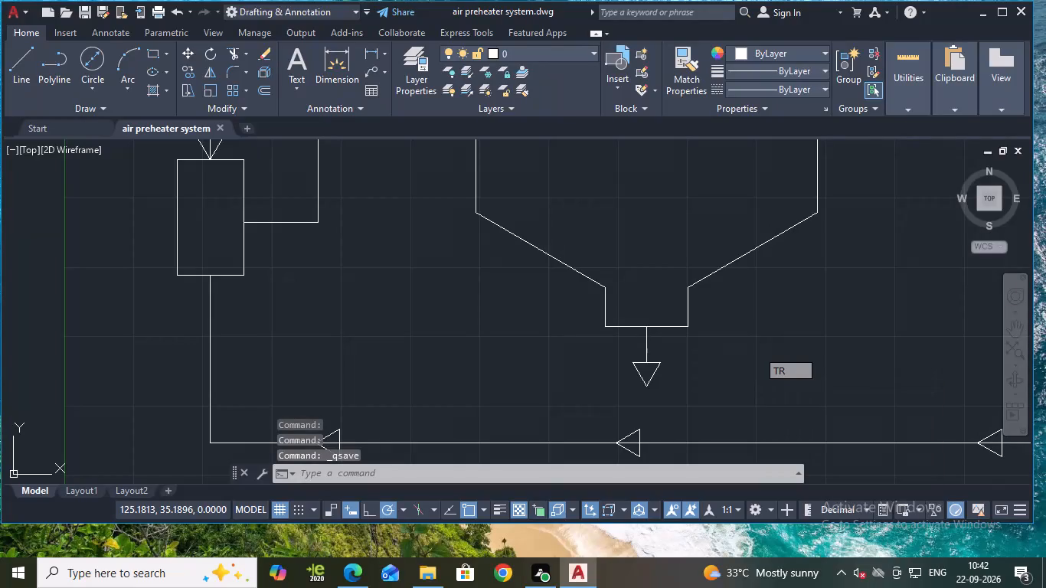
key(ctrl+s)
Start the Trim command for cutting back lines in the piping drawing.
text(tr)
key(Return)
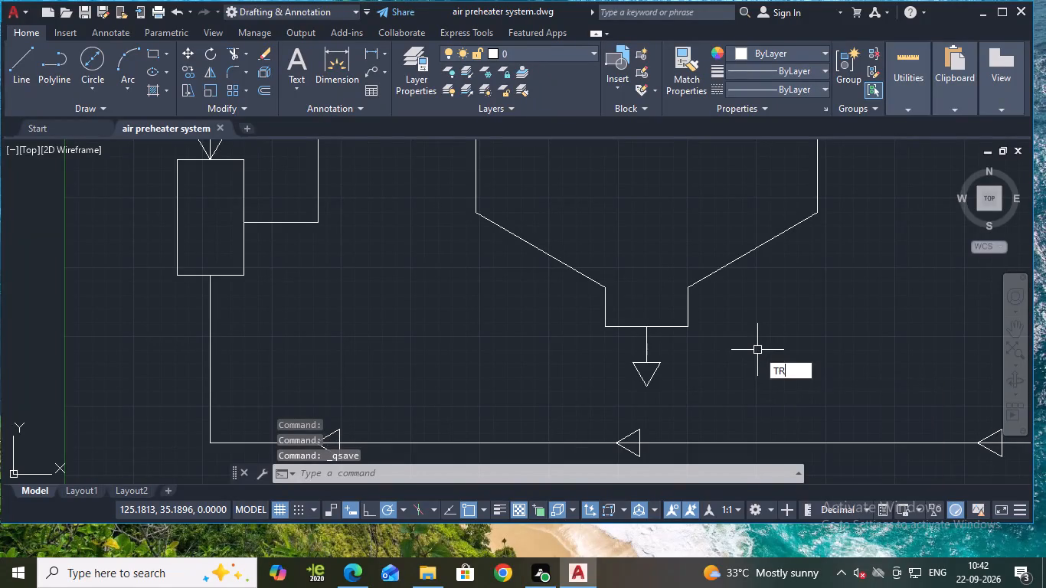
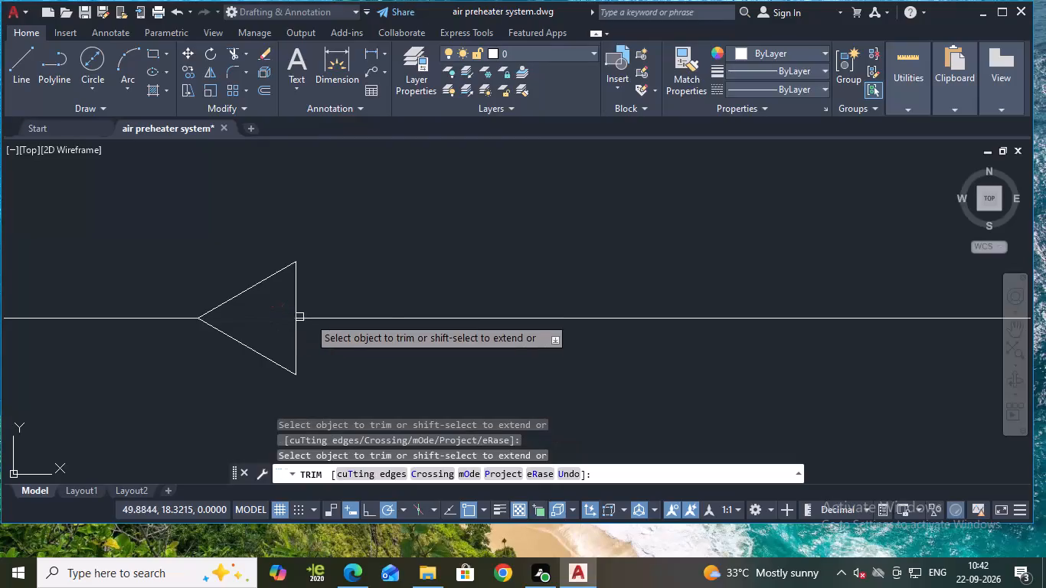
Trim away the pipe line inside the middle and right-hand arrowheads on the bottom horizontal pipe.
scroll(470, 289, down, 3)
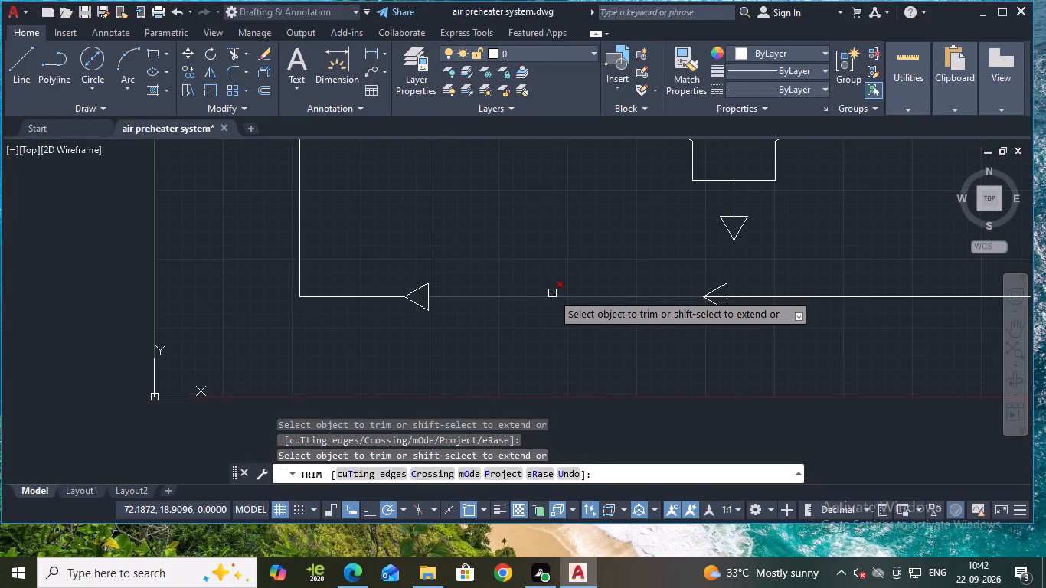
scroll(733, 297, up, 2)
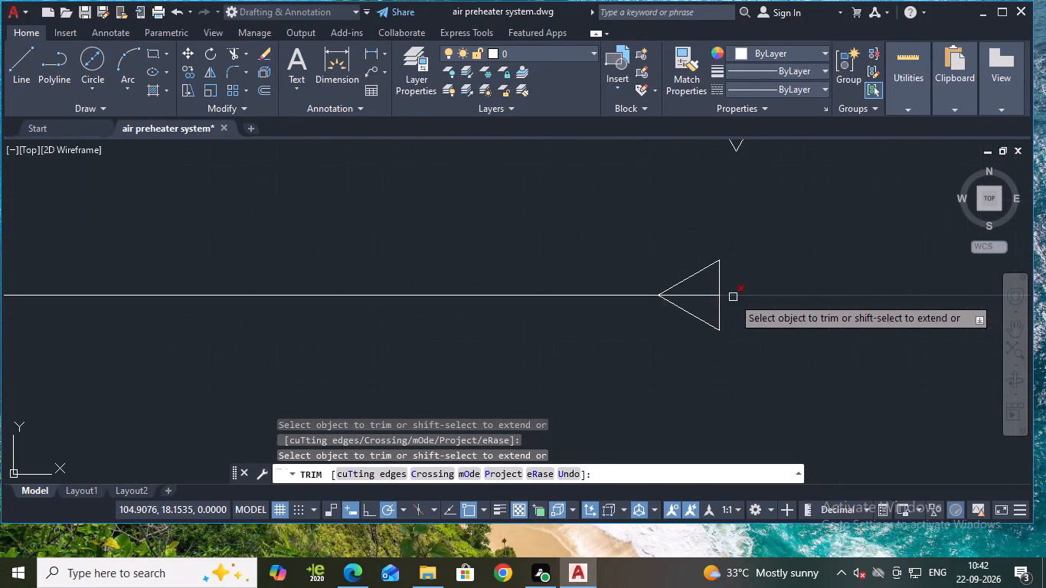
click(701, 297)
scroll(744, 318, down, 3)
middle_drag(819, 344, 653, 343)
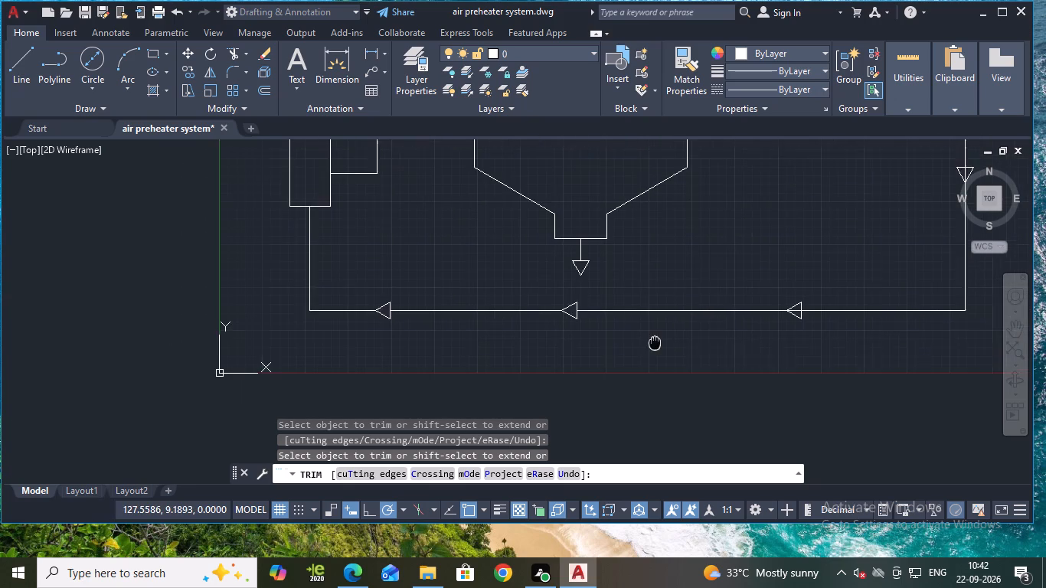
middle_drag(653, 343, 655, 345)
scroll(737, 321, up, 3)
click(976, 291)
scroll(884, 348, down, 2)
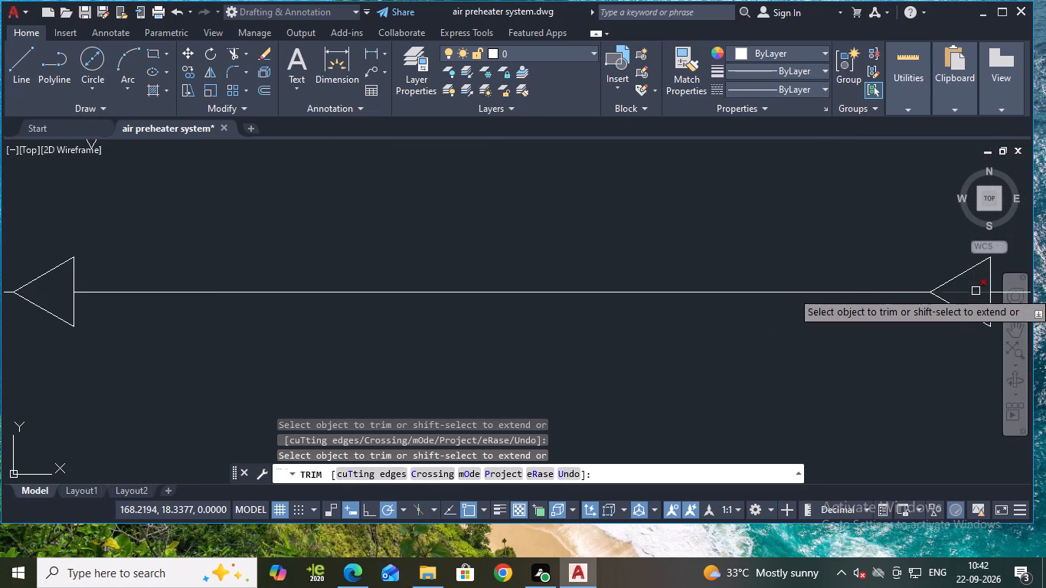
scroll(934, 318, down, 1)
Trim away the line inside the downward arrowhead on the vertical pipe that drops to the bottom pipe's right end.
middle_drag(868, 365, 601, 381)
middle_drag(887, 234, 855, 439)
scroll(888, 335, up, 1)
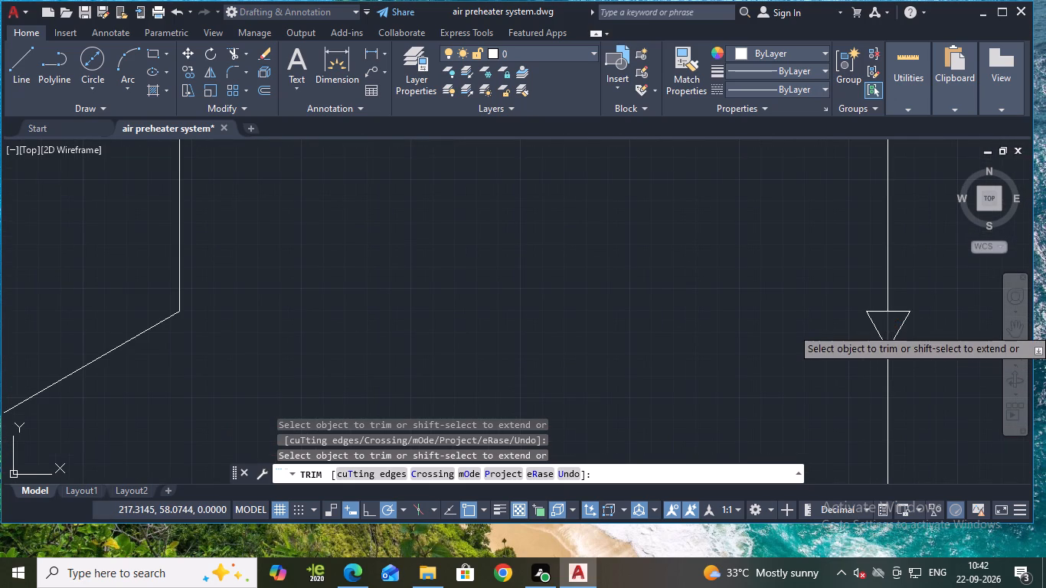
click(891, 328)
scroll(636, 315, down, 1)
scroll(537, 333, down, 2)
Trim away the lines inside the arrowhead above the small rectangle and the three branch arrowheads feeding the vessel's left side.
middle_drag(535, 315, 621, 374)
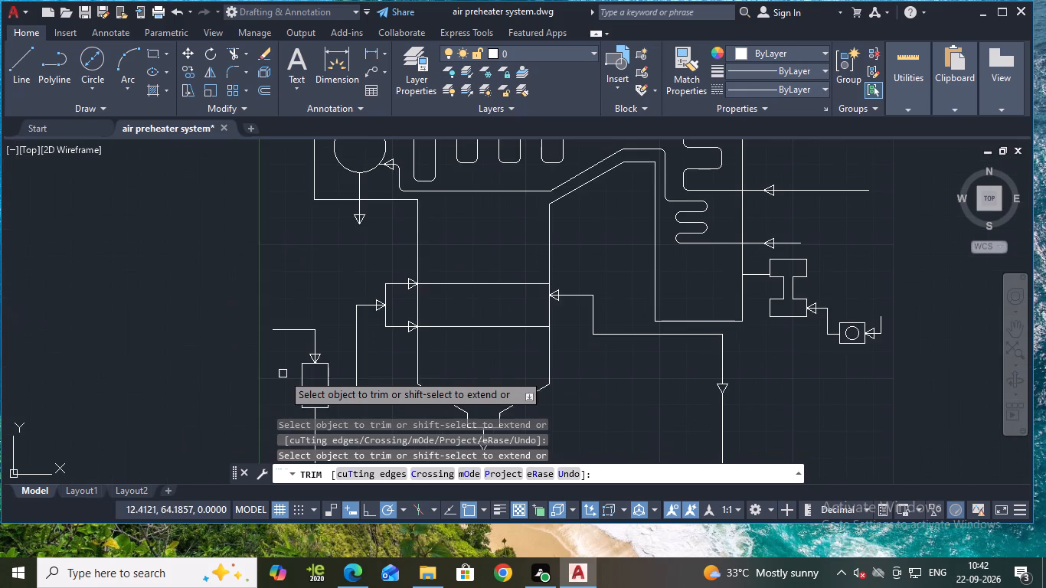
scroll(288, 364, up, 3)
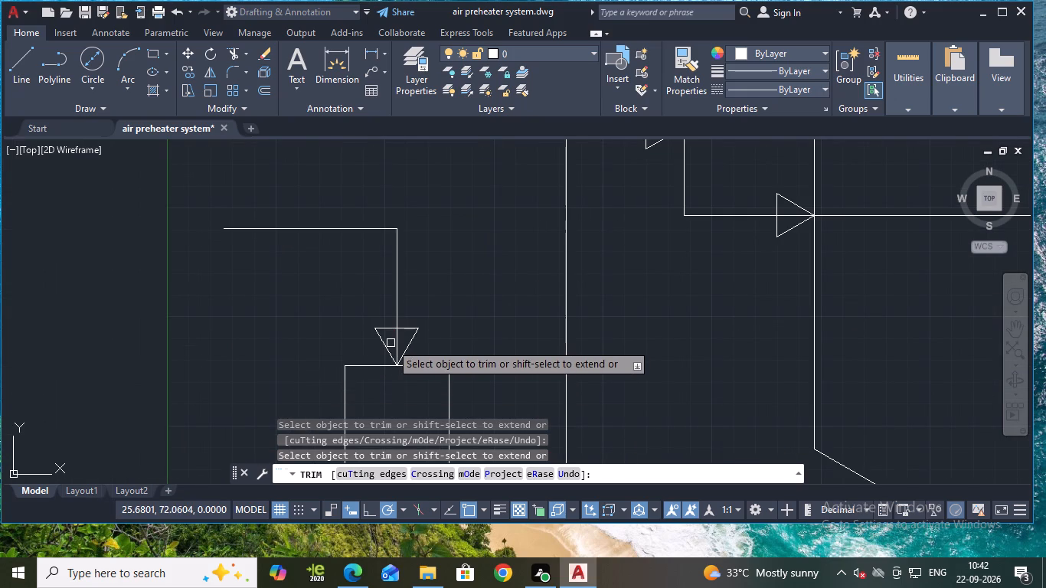
click(394, 343)
middle_drag(505, 247, 446, 472)
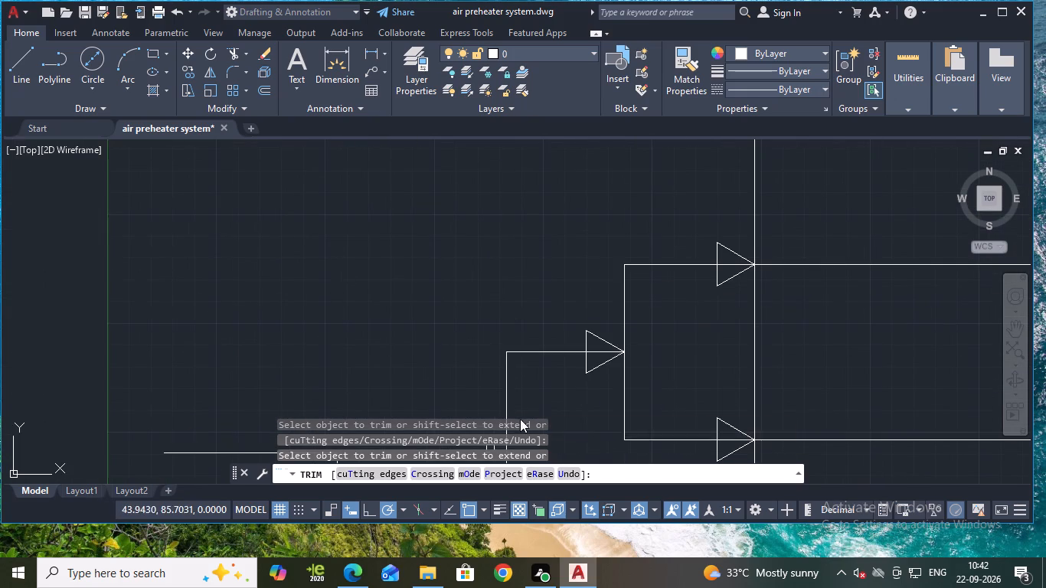
click(603, 353)
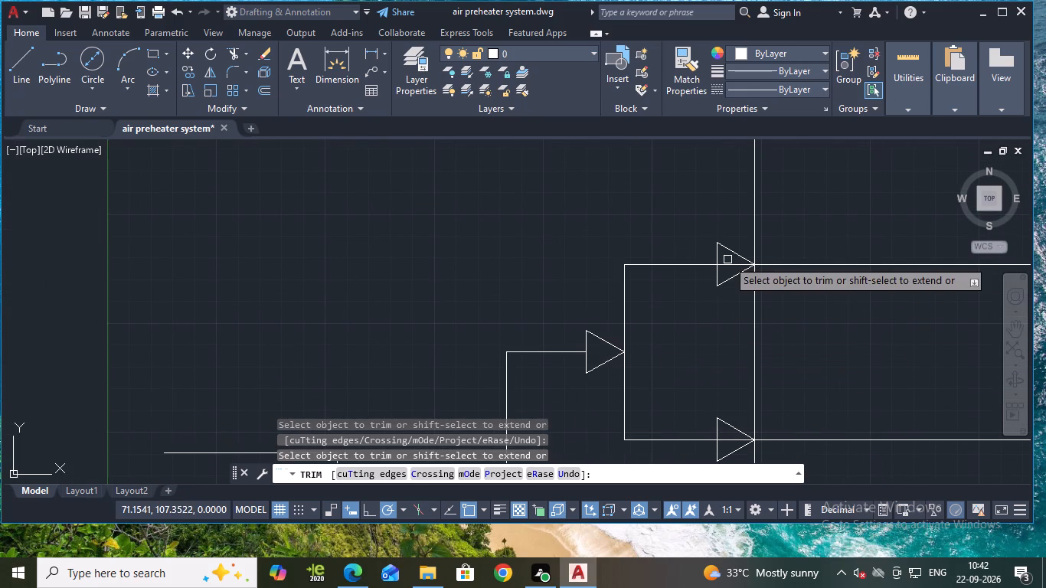
click(727, 263)
scroll(744, 344, down, 2)
scroll(761, 384, up, 3)
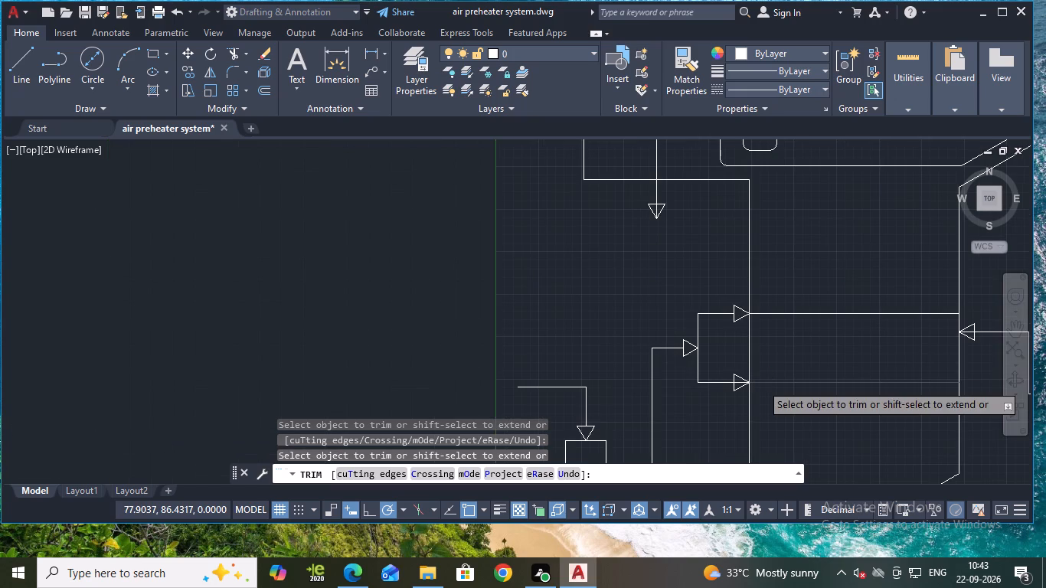
click(670, 385)
scroll(776, 398, down, 3)
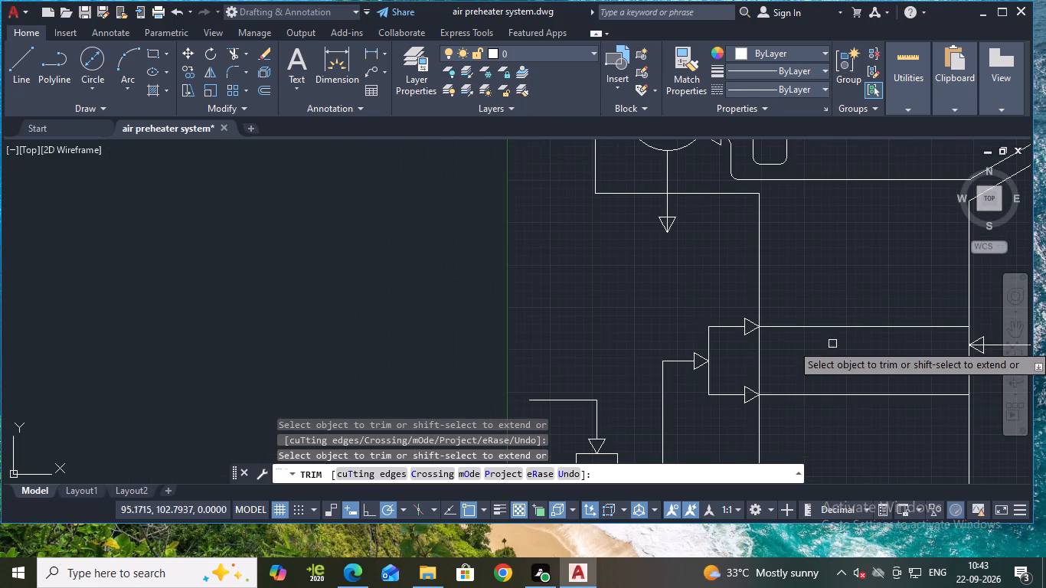
Trim away the line inside the arrowhead entering the vessel's right side.
middle_drag(861, 348, 636, 387)
scroll(810, 410, up, 2)
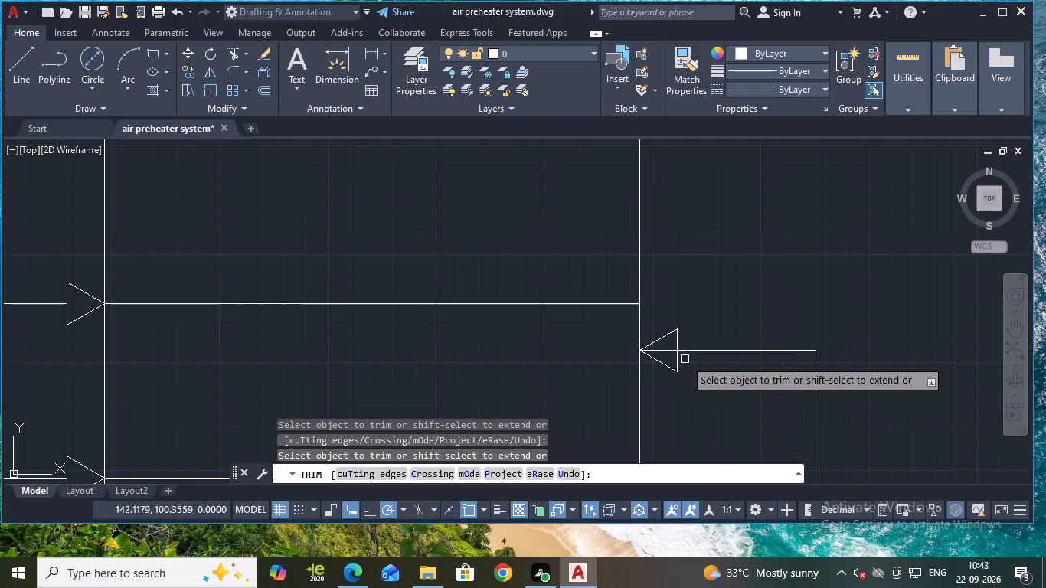
click(665, 351)
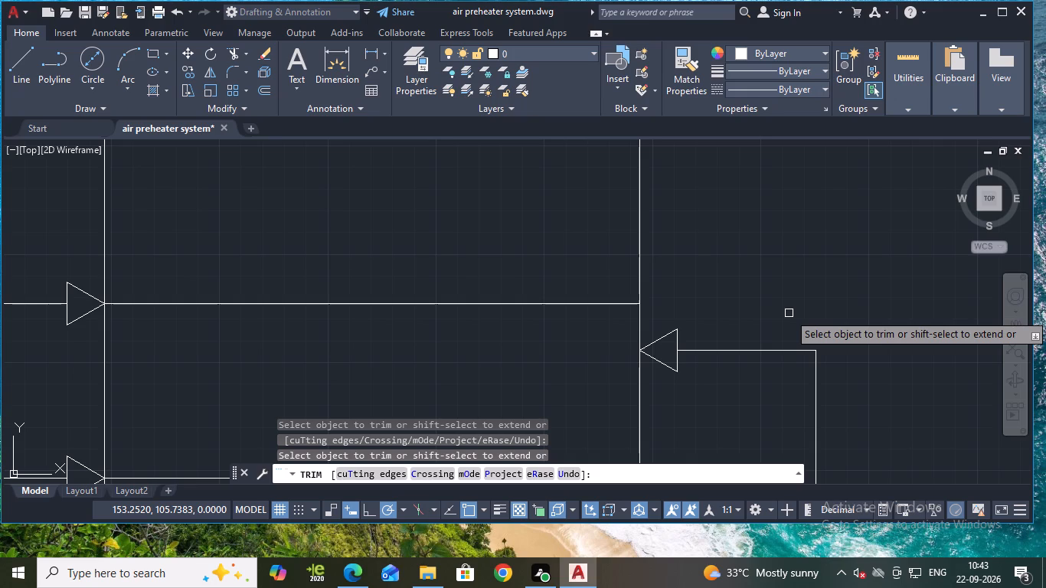
scroll(963, 337, down, 2)
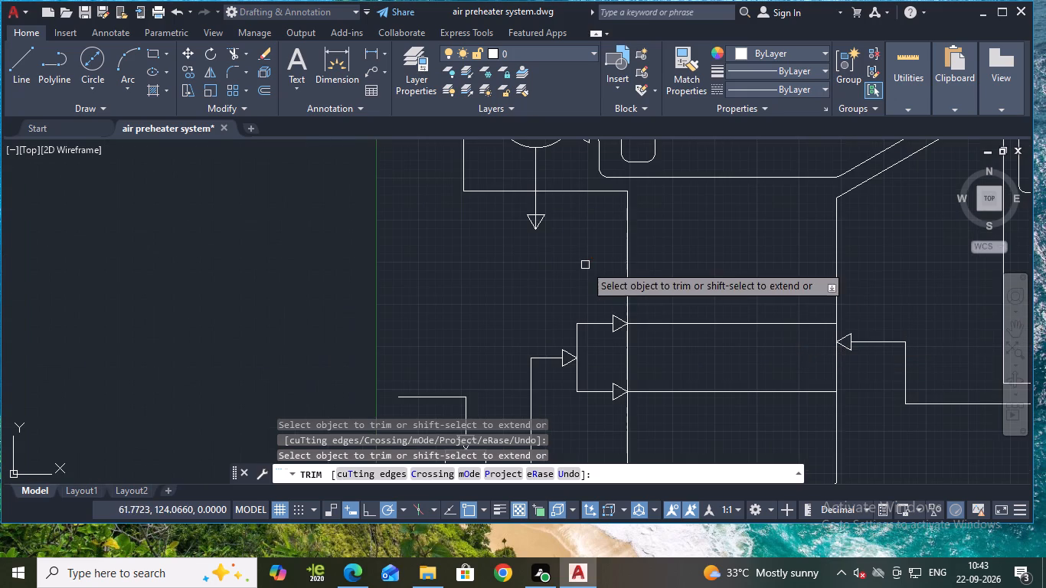
Trim away the lines inside the downward arrowhead below the circle and the arrowhead pointing into the circle's right side.
scroll(580, 260, up, 3)
middle_drag(567, 250, 674, 399)
click(502, 243)
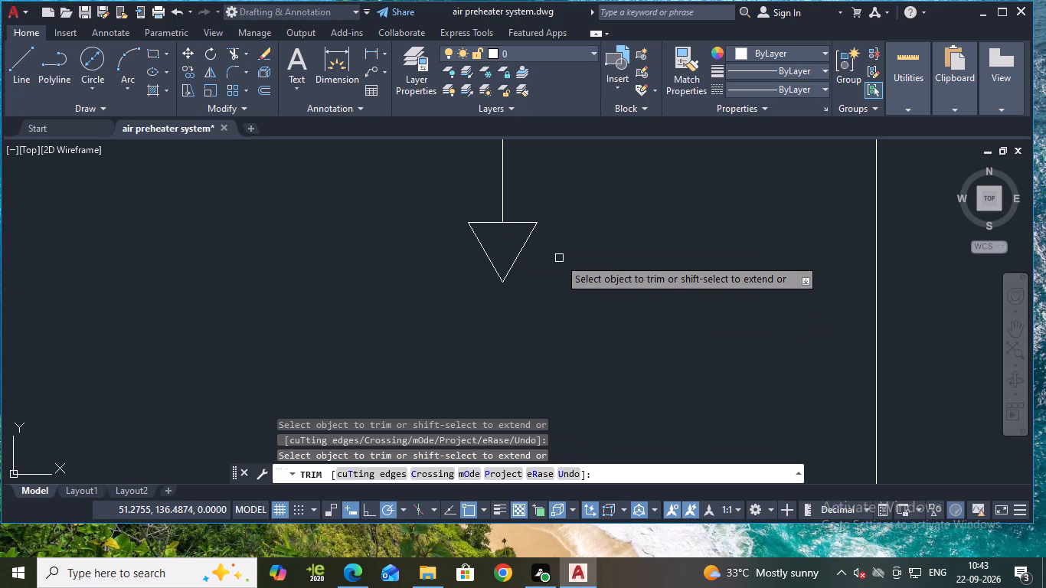
scroll(606, 269, down, 3)
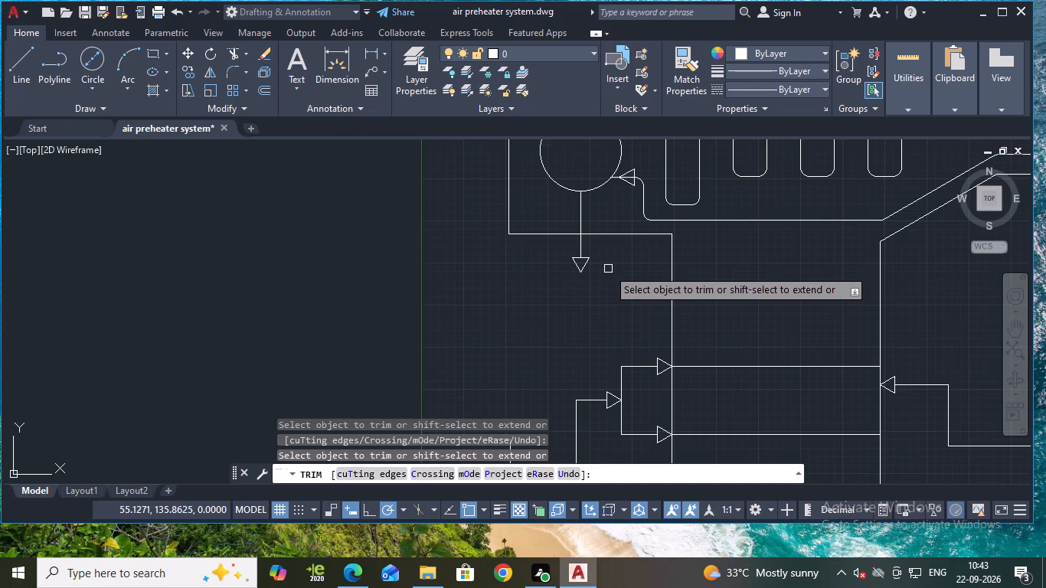
scroll(636, 183, up, 4)
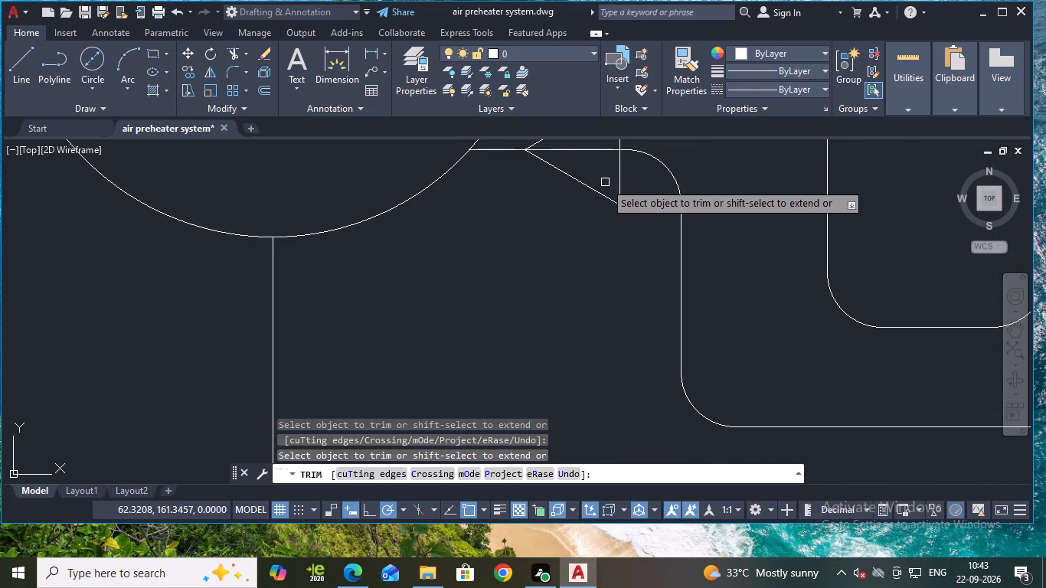
middle_drag(630, 252, 586, 375)
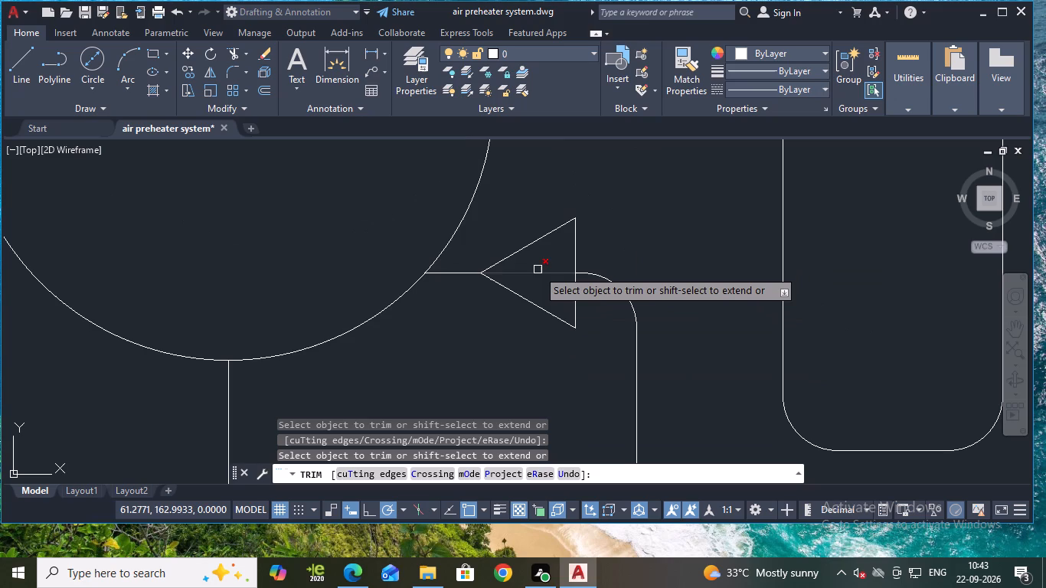
click(538, 271)
scroll(574, 289, down, 4)
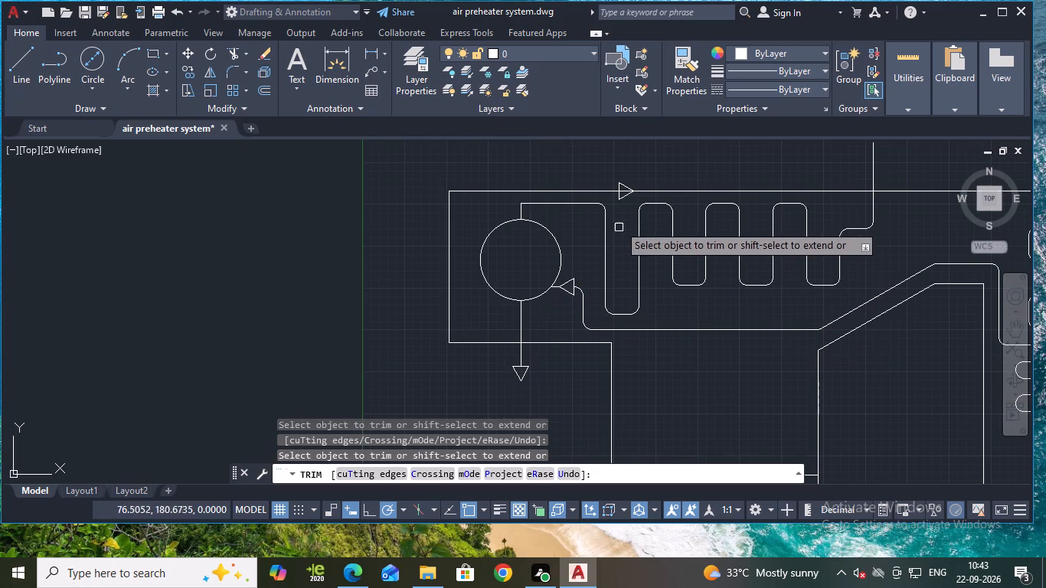
Trim away the line inside the right-pointing arrowhead on the top horizontal pipe.
scroll(619, 219, up, 3)
middle_drag(628, 209, 606, 306)
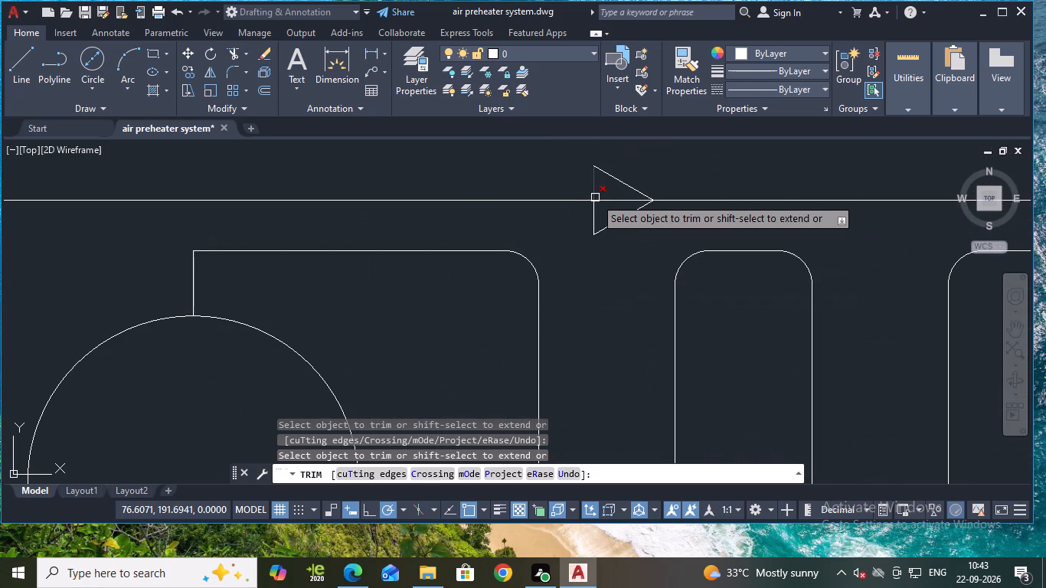
click(609, 198)
scroll(609, 198, down, 5)
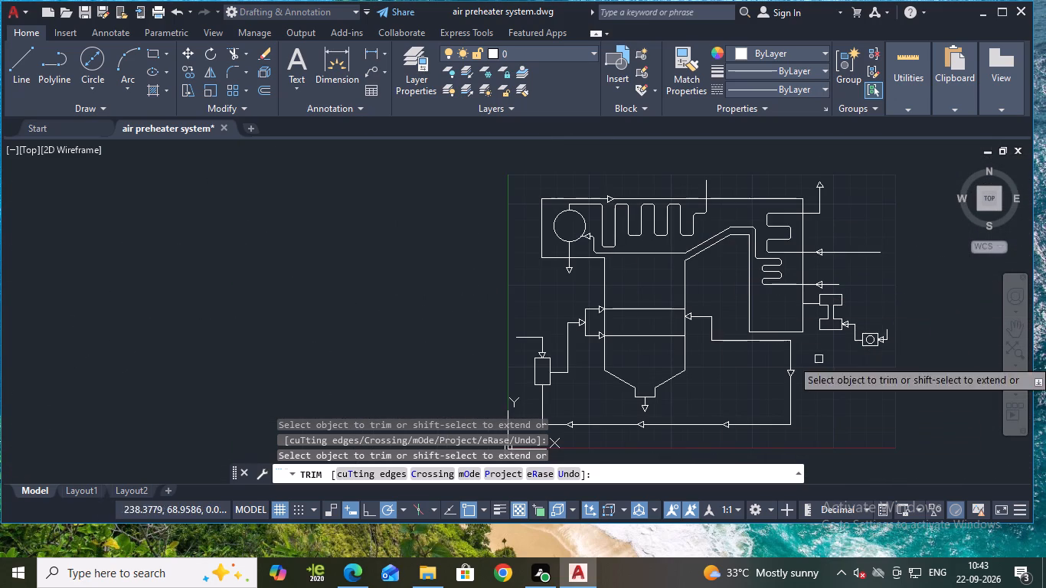
Trim away the lines inside the arrowheads entering the boxed circle and the lower block of the I-shaped component.
scroll(871, 308, up, 5)
scroll(770, 365, down, 3)
scroll(826, 400, up, 3)
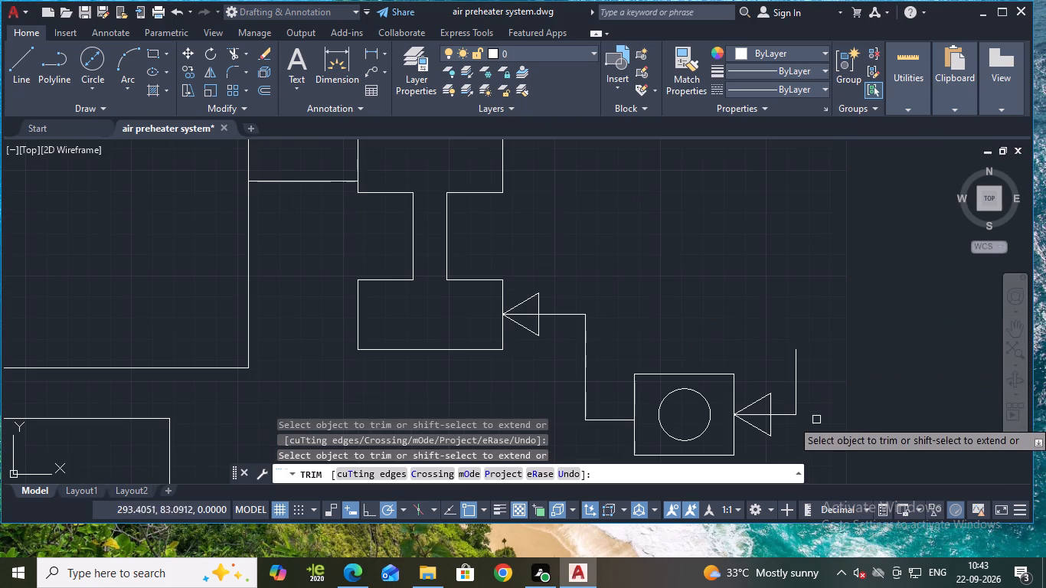
click(759, 413)
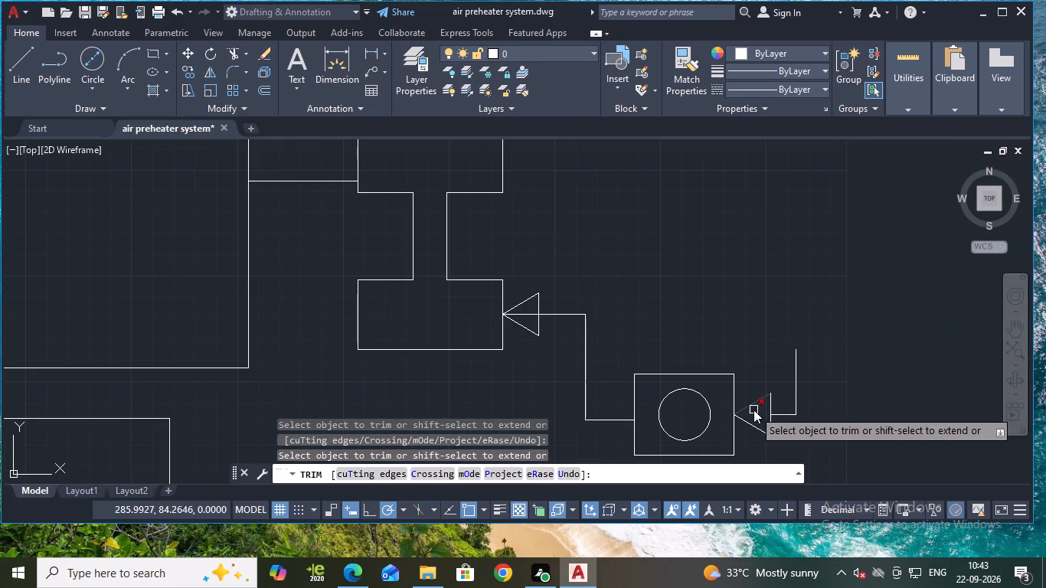
click(526, 315)
scroll(536, 230, down, 2)
Trim away the lines inside the arrowheads on the lower and upper coils' horizontal inlet pipes.
middle_drag(554, 217, 581, 345)
scroll(453, 294, up, 3)
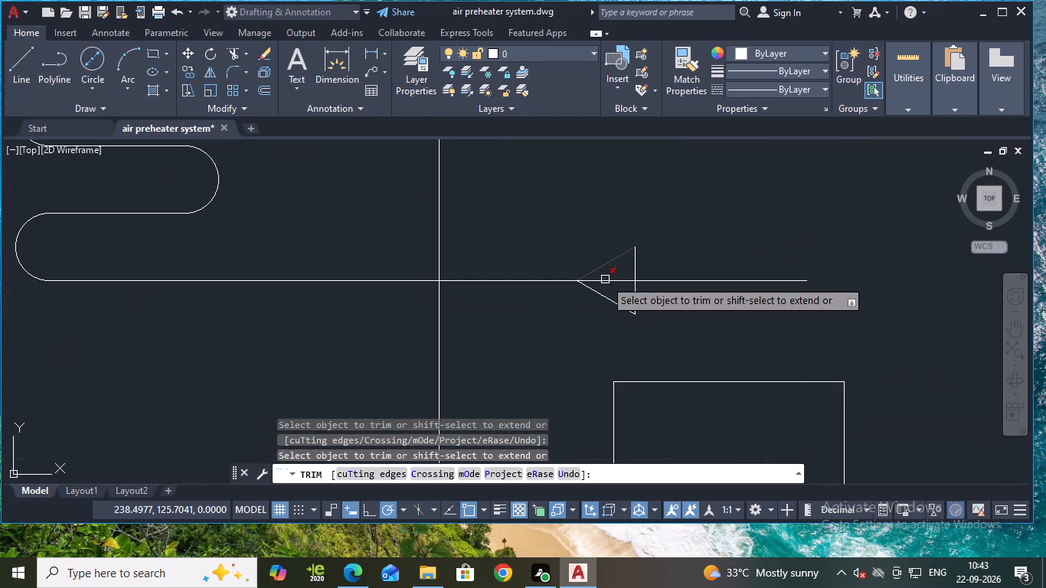
click(617, 282)
scroll(645, 230, down, 3)
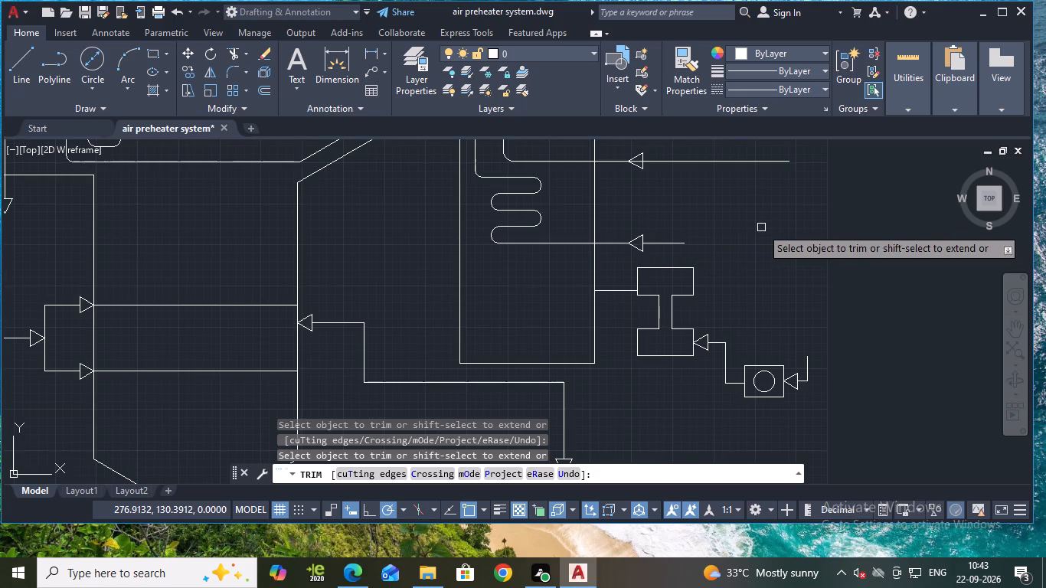
scroll(657, 171, up, 2)
middle_drag(658, 172, 711, 306)
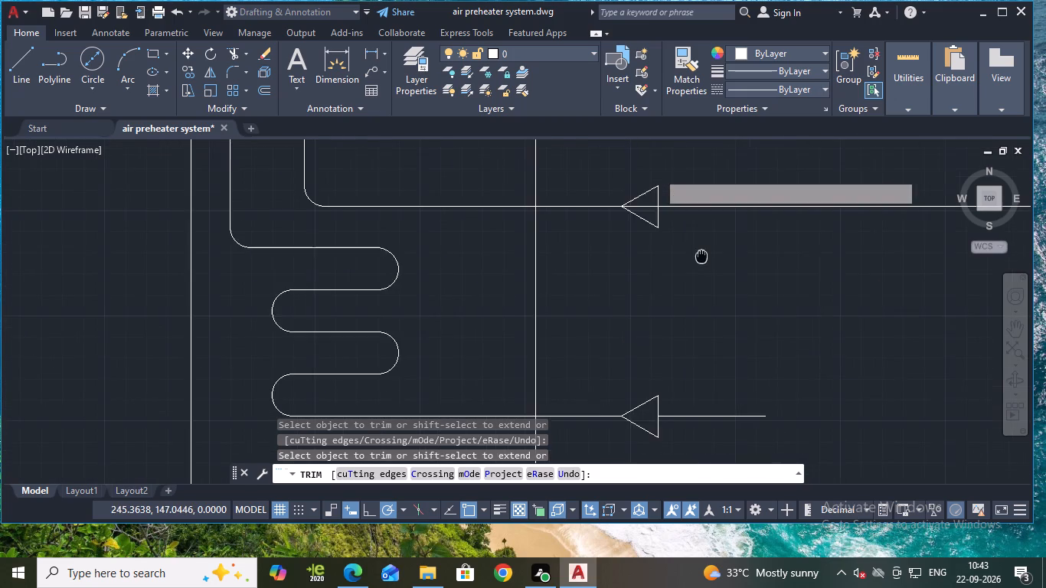
click(662, 279)
scroll(675, 267, down, 3)
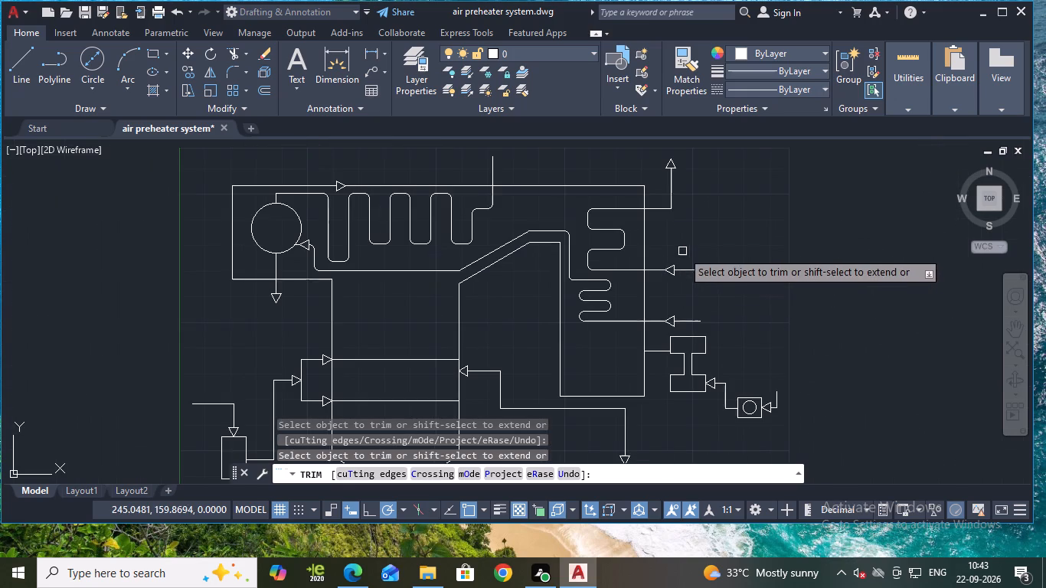
Look over the whole piping drawing for lines still crossing arrowheads and end the trimming.
middle_drag(682, 251, 691, 286)
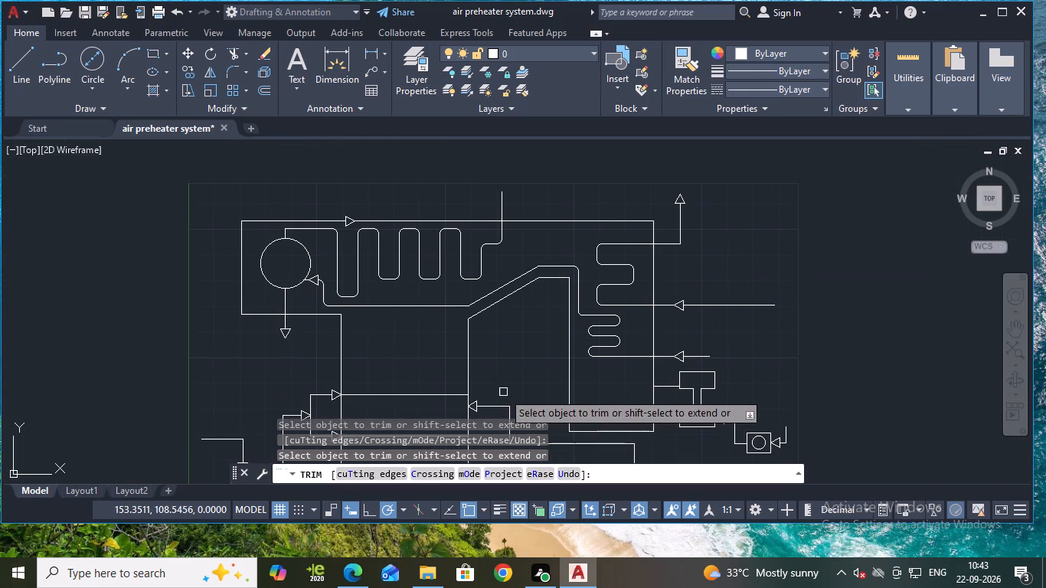
middle_drag(504, 392, 533, 296)
middle_drag(564, 394, 567, 325)
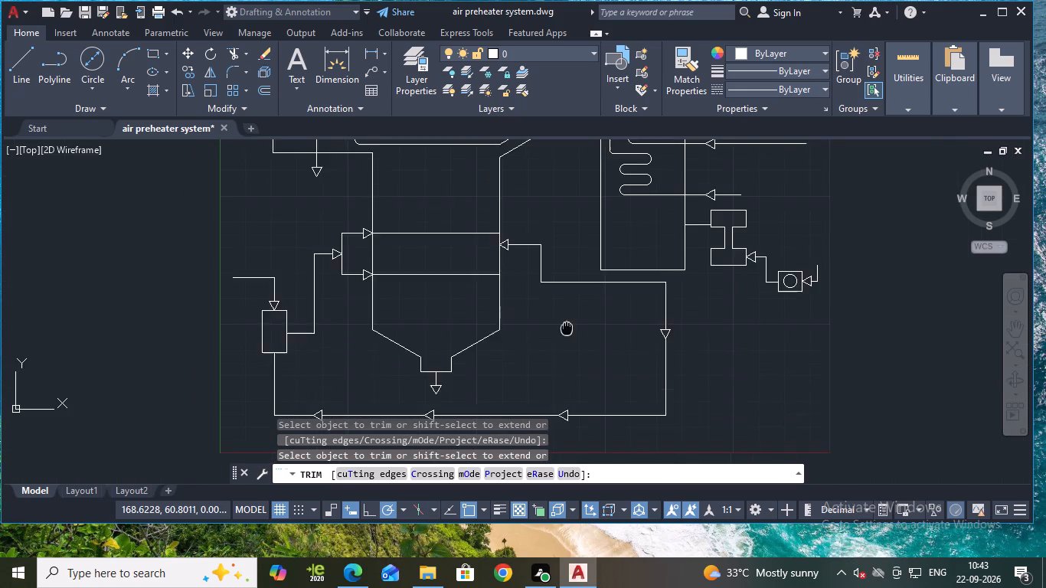
middle_drag(567, 325, 574, 289)
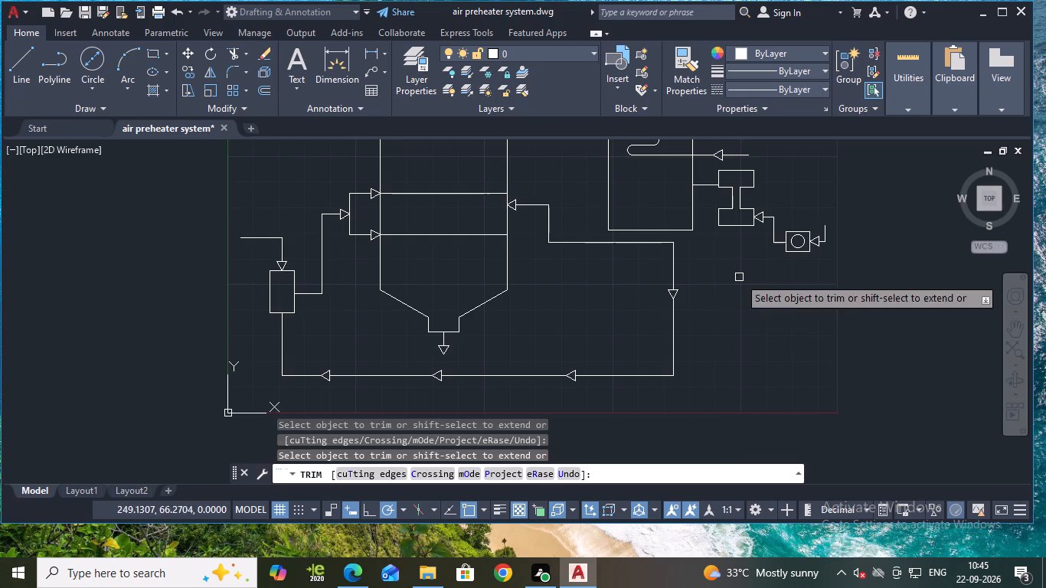
middle_drag(763, 283, 793, 385)
middle_drag(798, 402, 790, 446)
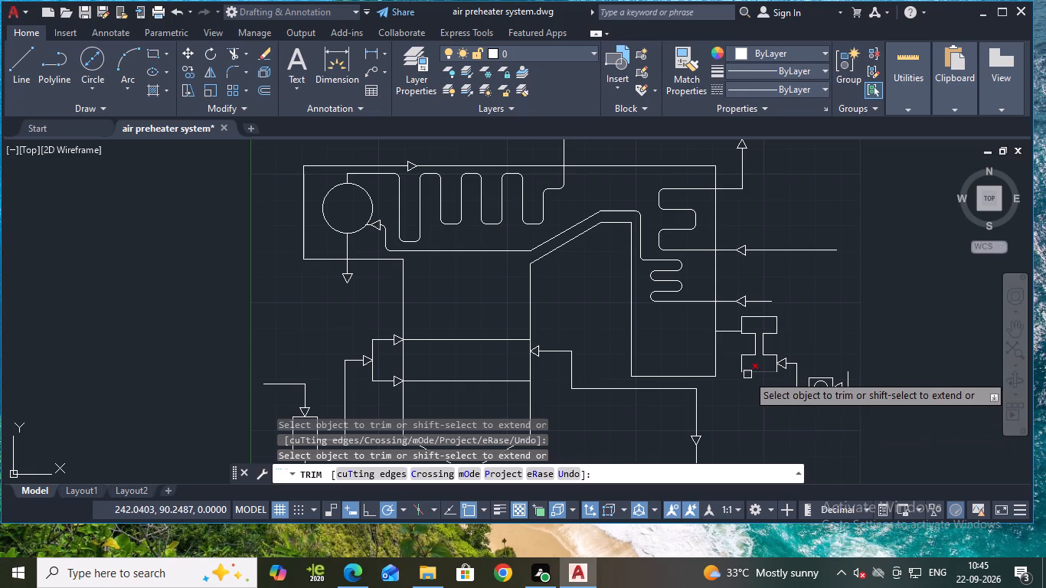
key(Escape)
Copy the arrowhead on the lower coil's inlet pipe onto the long horizontal pipe feeding the circle and the raised section beyond its slope.
scroll(750, 290, up, 1)
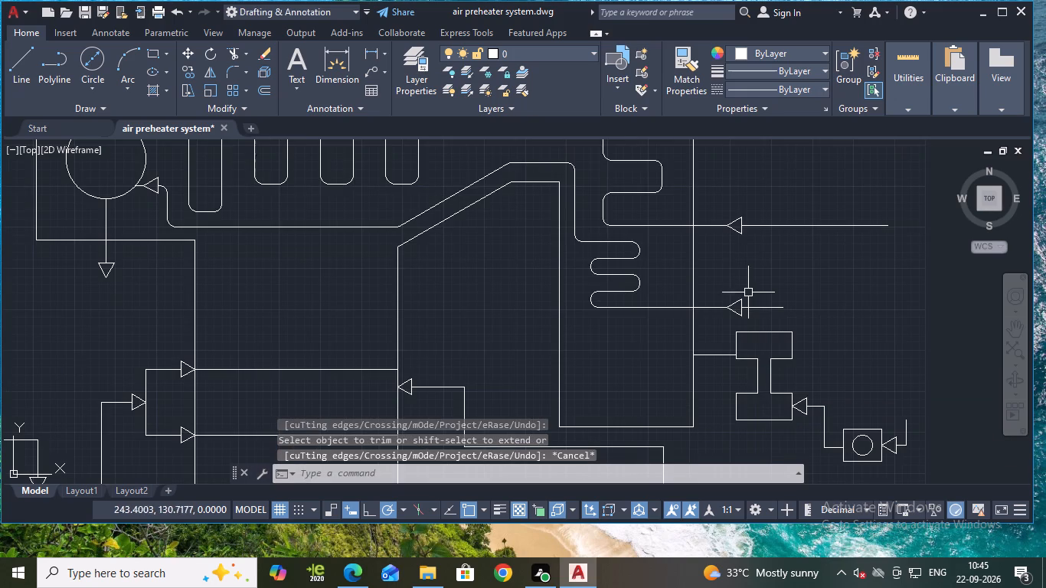
click(737, 299)
text(co)
key(Return)
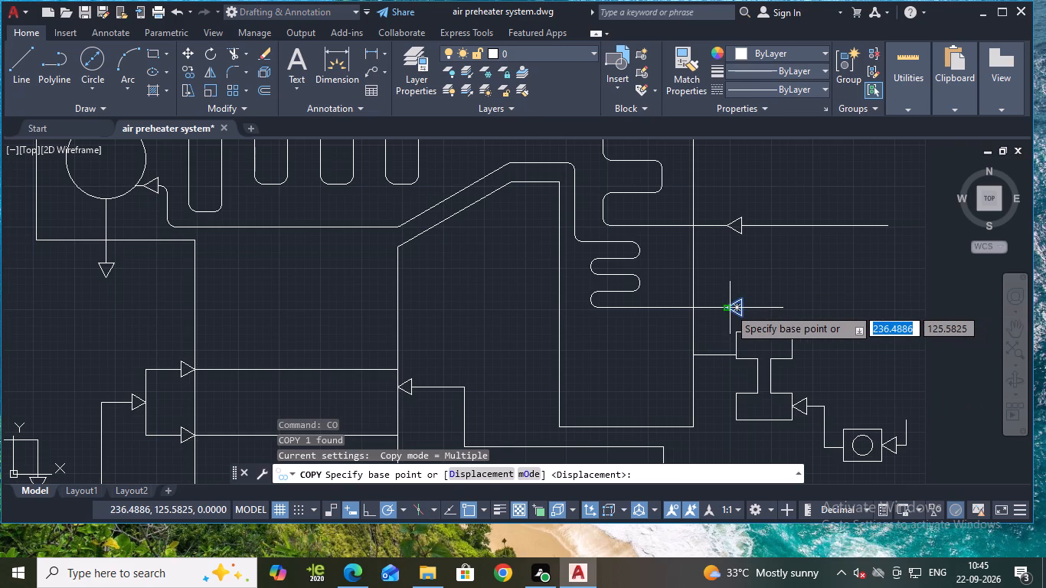
click(729, 308)
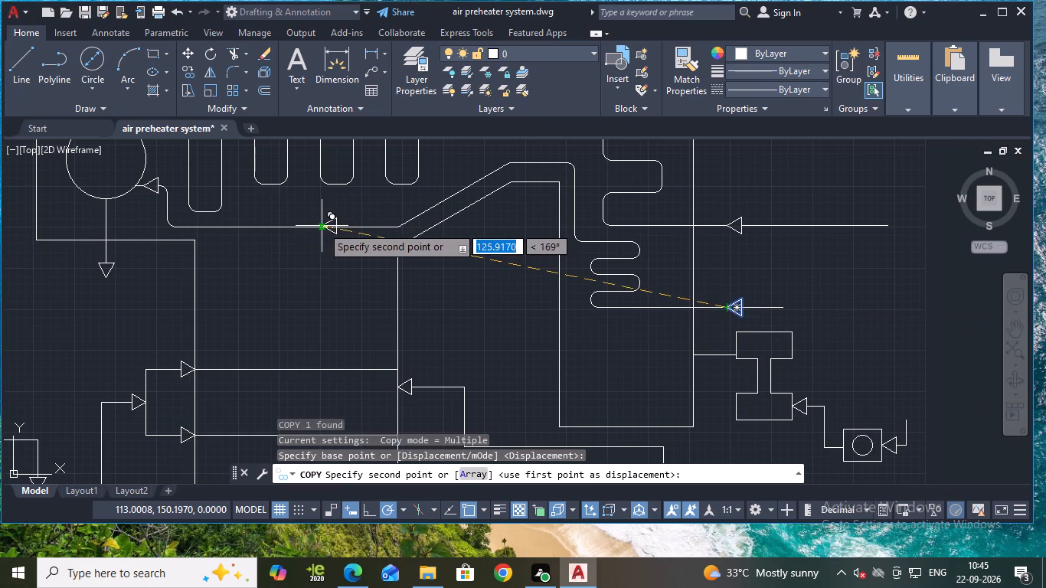
click(322, 226)
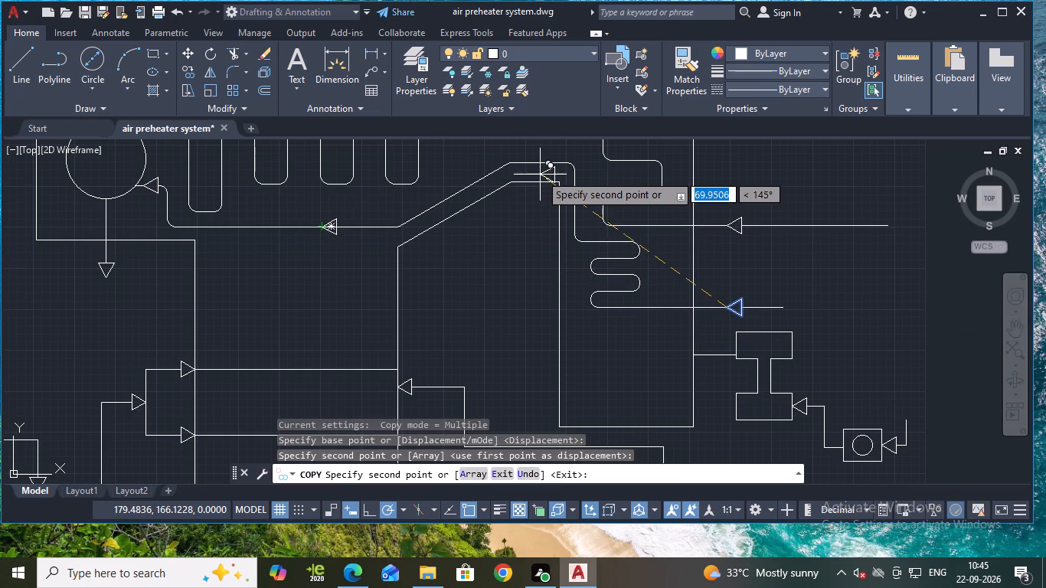
scroll(538, 168, up, 3)
middle_drag(538, 148, 556, 202)
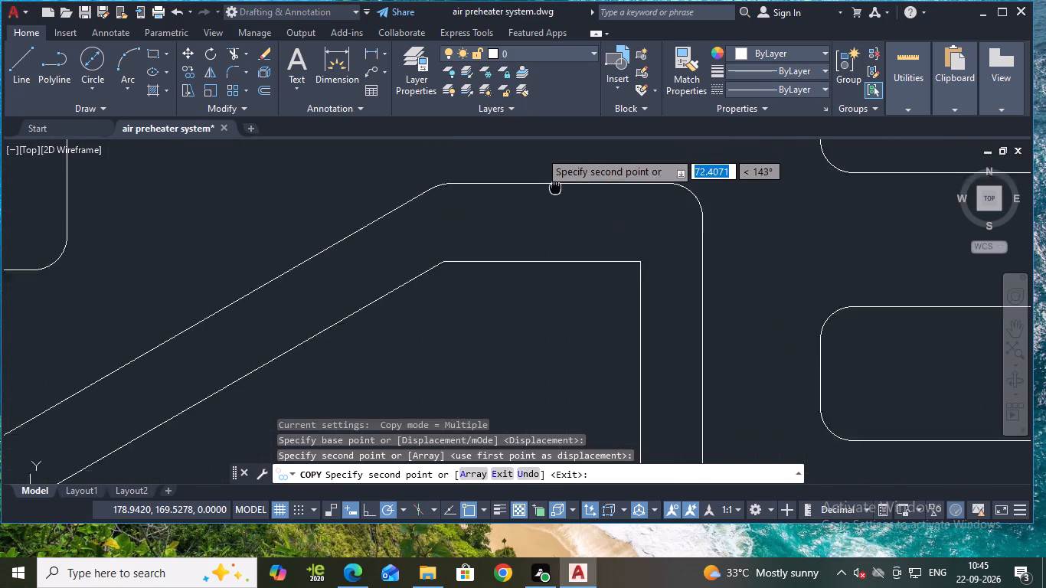
middle_drag(556, 202, 545, 234)
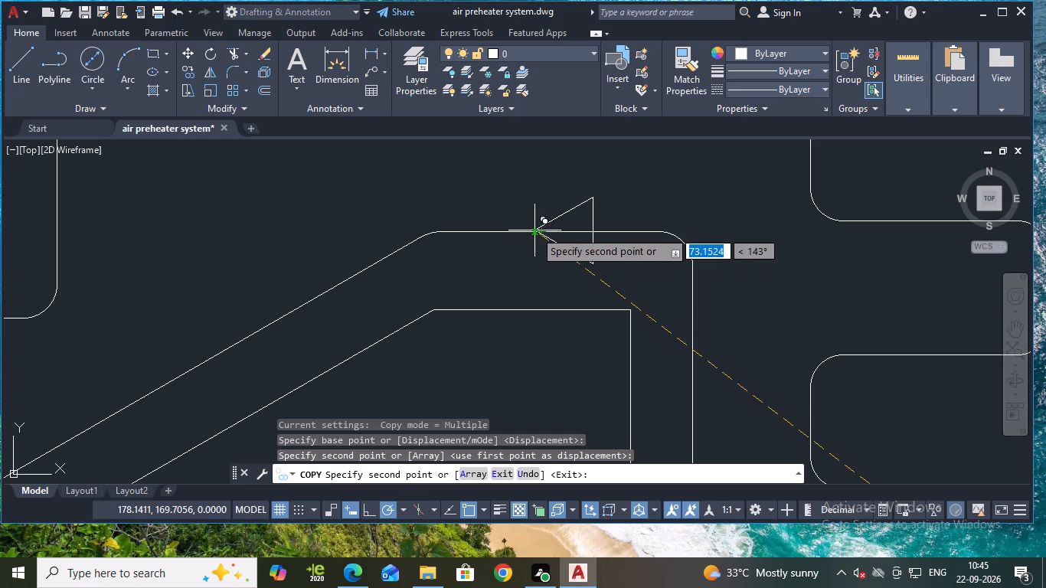
click(534, 231)
key(Escape)
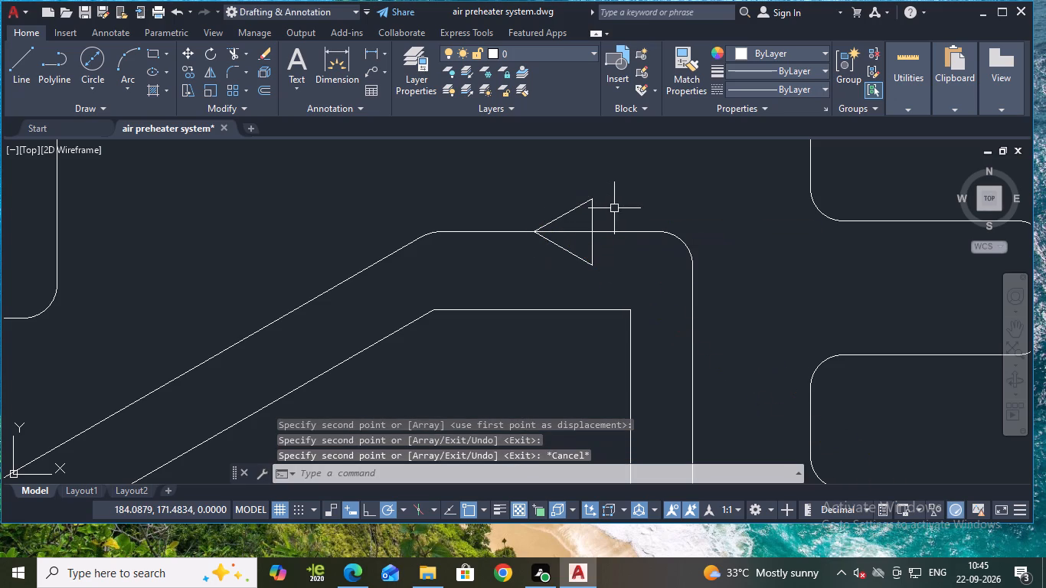
Trim away the pipe lines inside the two copied arrowheads on the sloped pipe's raised and lower horizontal sections.
text(tr)
key(Return)
click(569, 232)
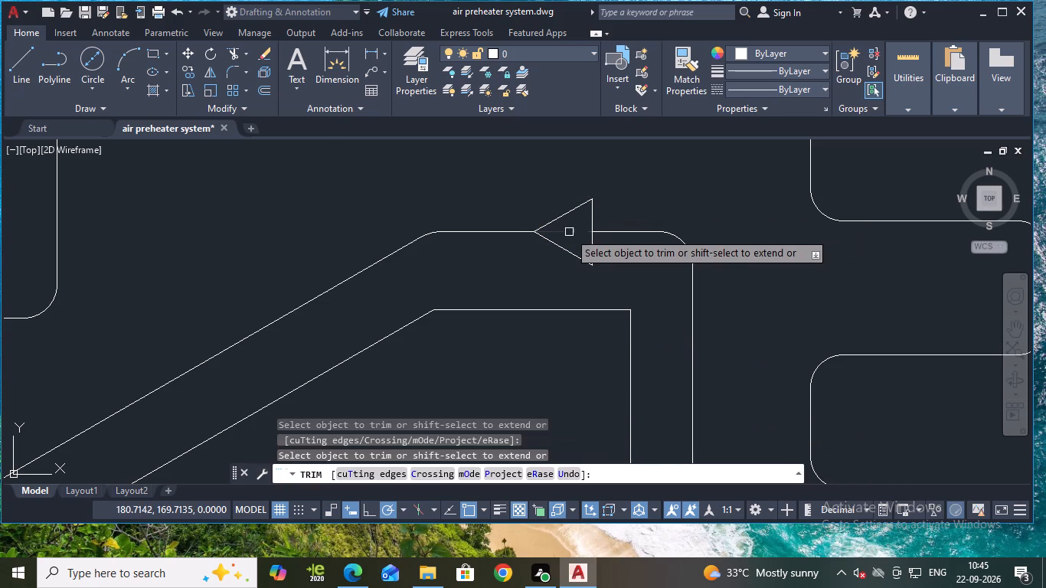
scroll(592, 233, down, 2)
scroll(247, 336, up, 2)
click(237, 336)
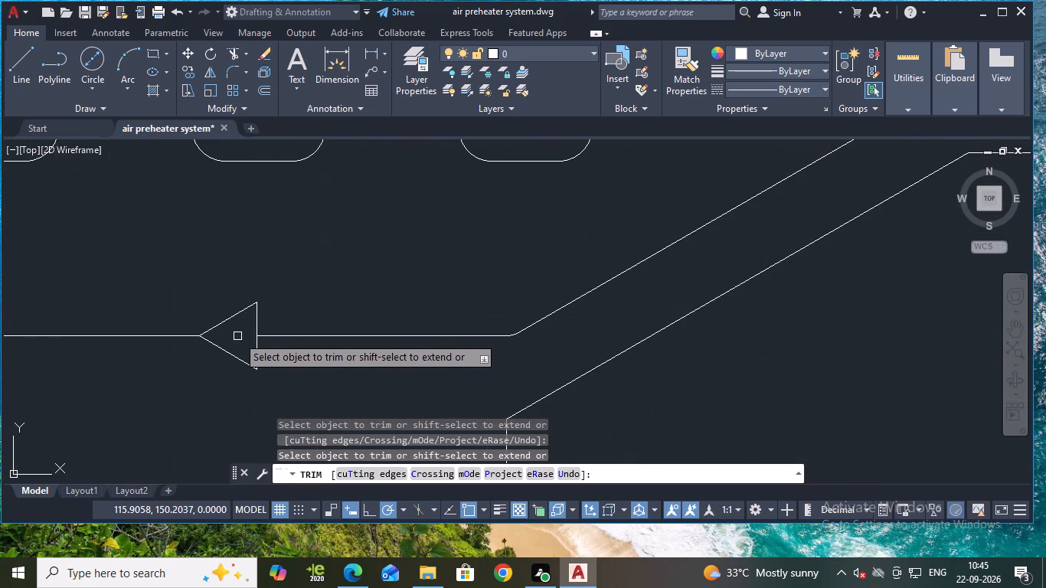
scroll(291, 325, down, 2)
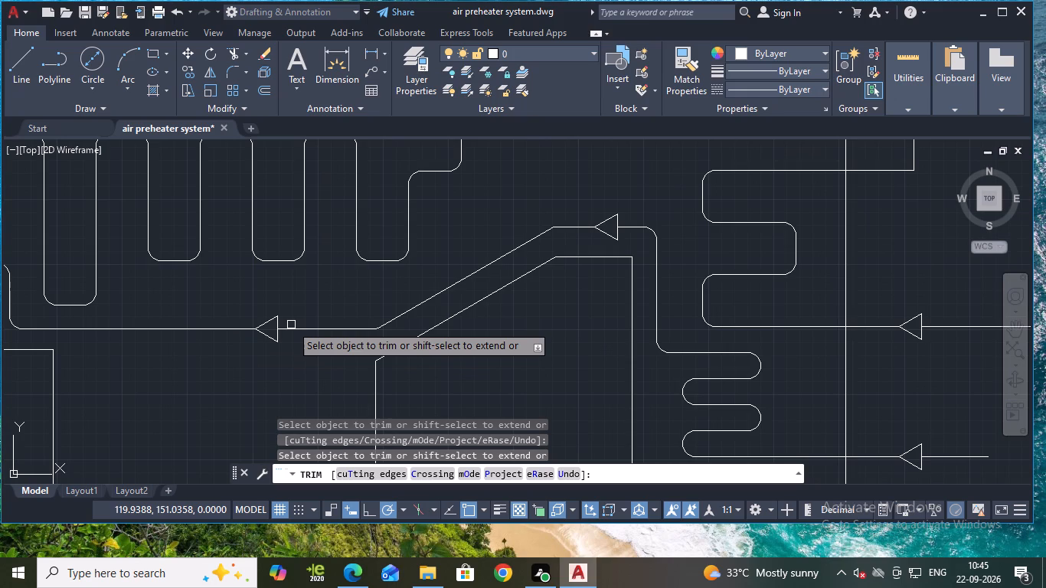
scroll(291, 325, down, 3)
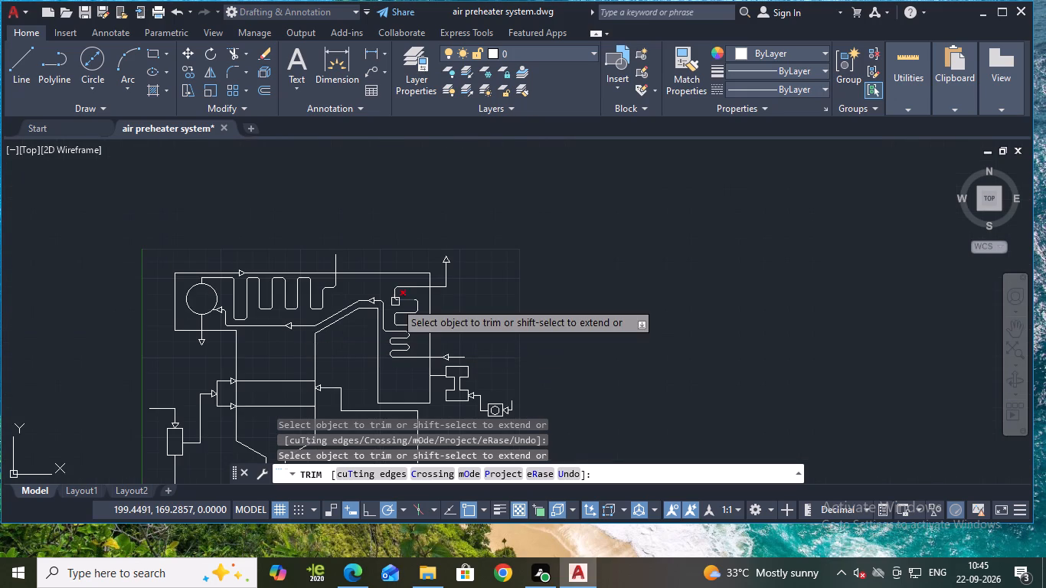
key(Escape)
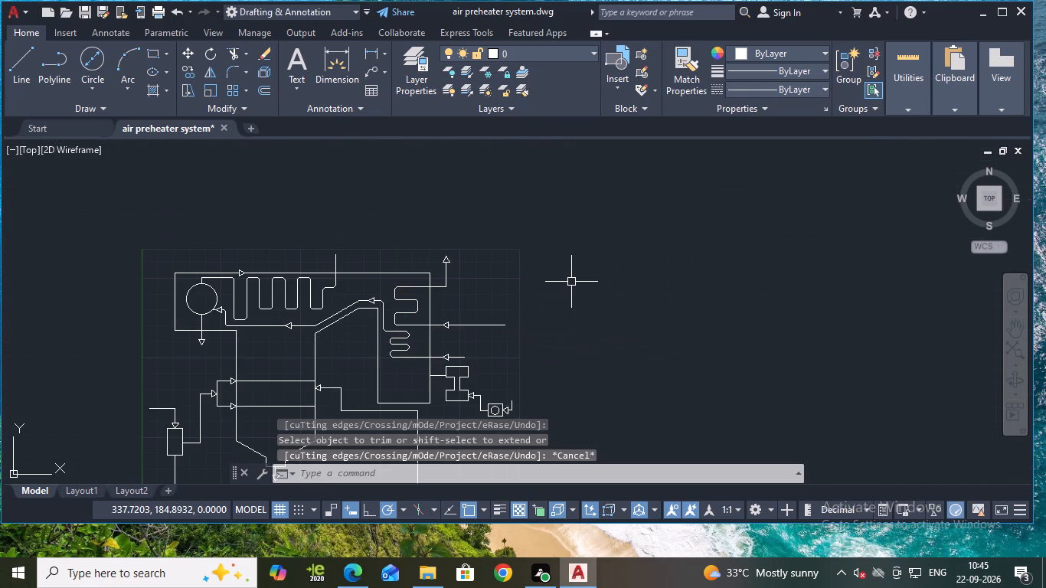
Save the drawing.
key(ctrl+s)
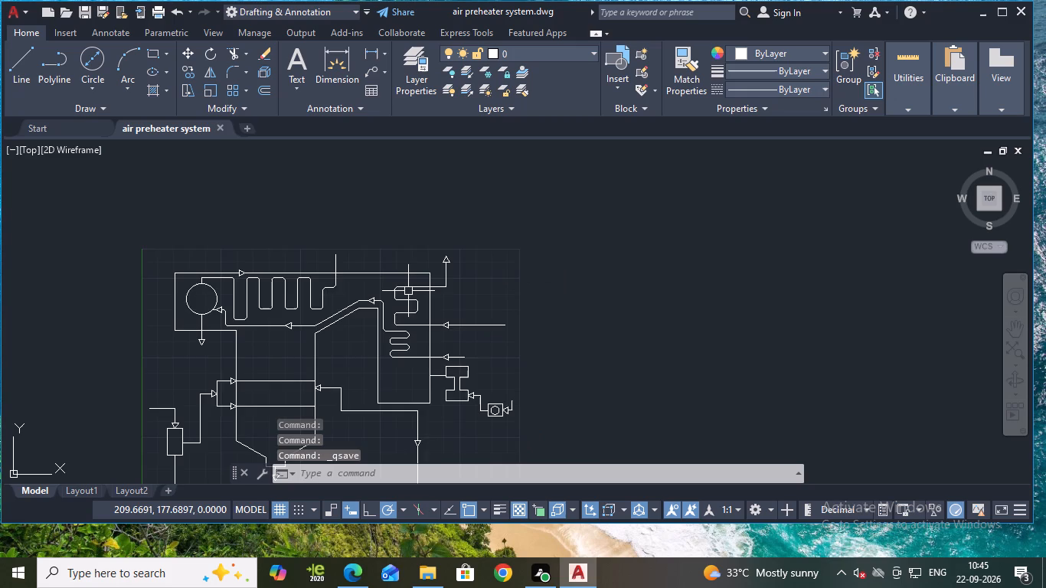
Look over the vessel, coils, I-shaped component and bottom piping for pipes still lacking flow arrowheads.
scroll(408, 291, up, 1)
middle_drag(525, 322, 909, 132)
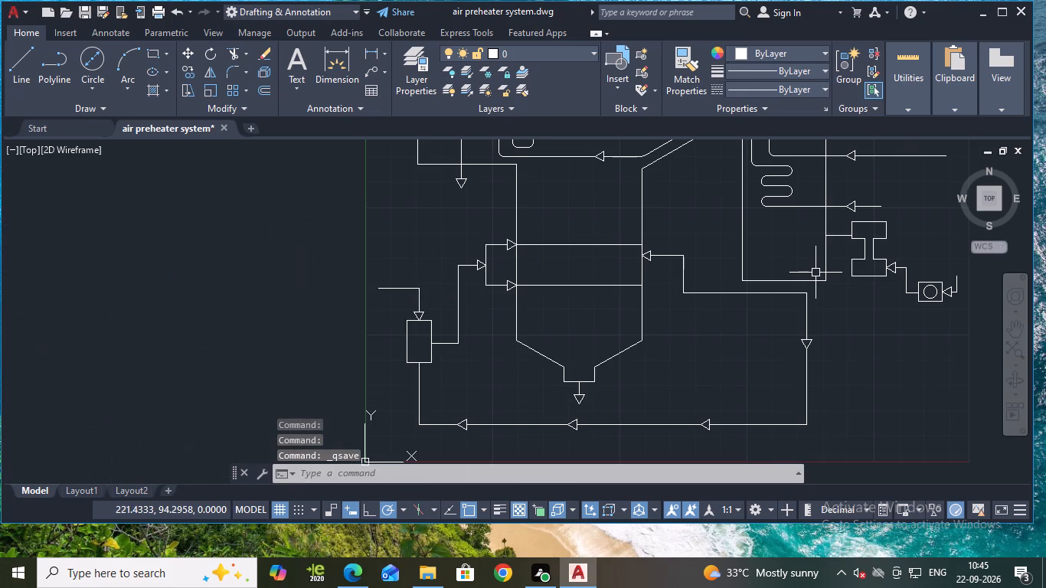
middle_drag(734, 366, 621, 328)
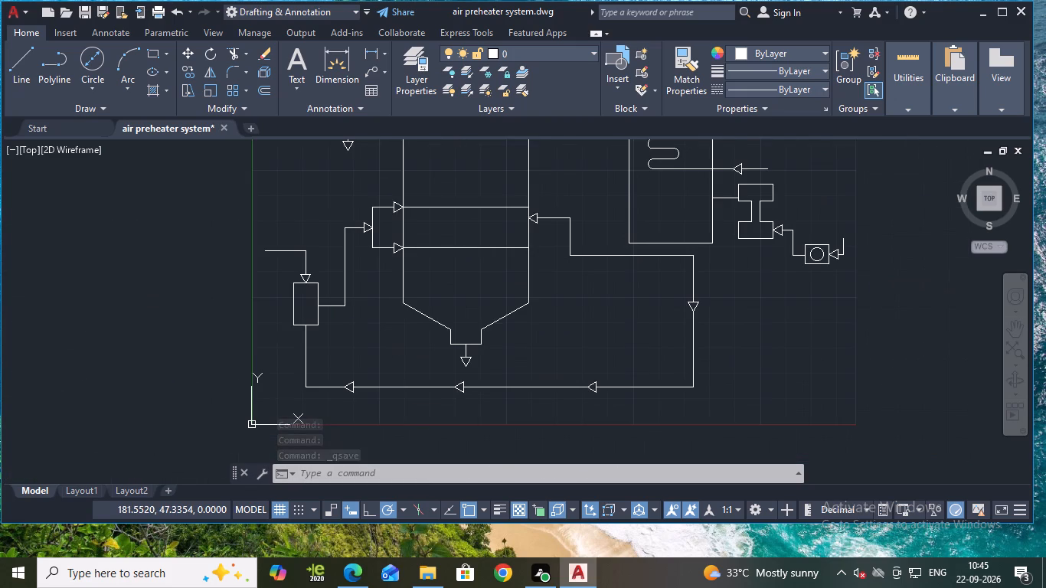
middle_drag(621, 328, 619, 335)
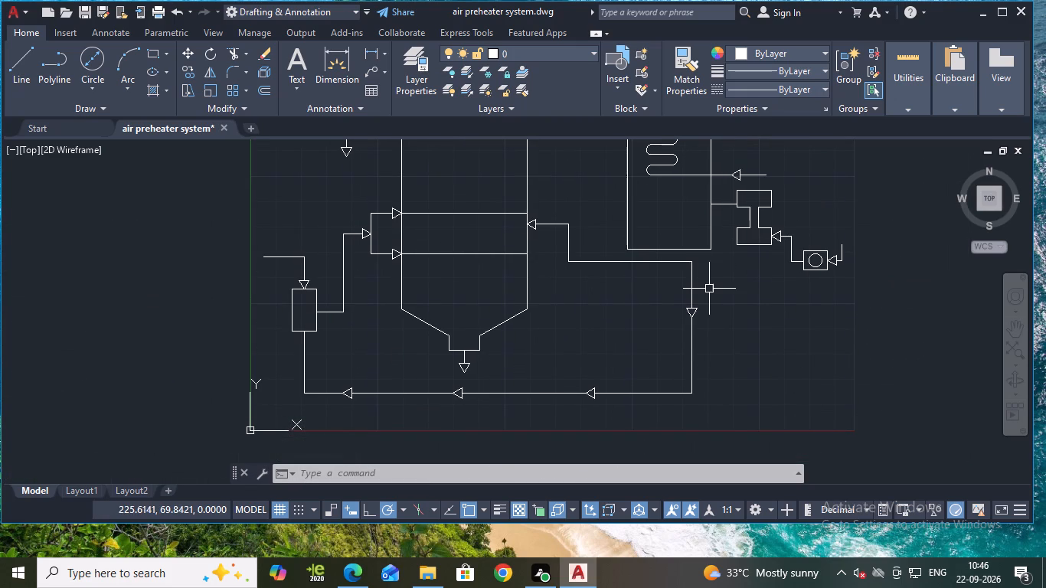
scroll(709, 289, down, 1)
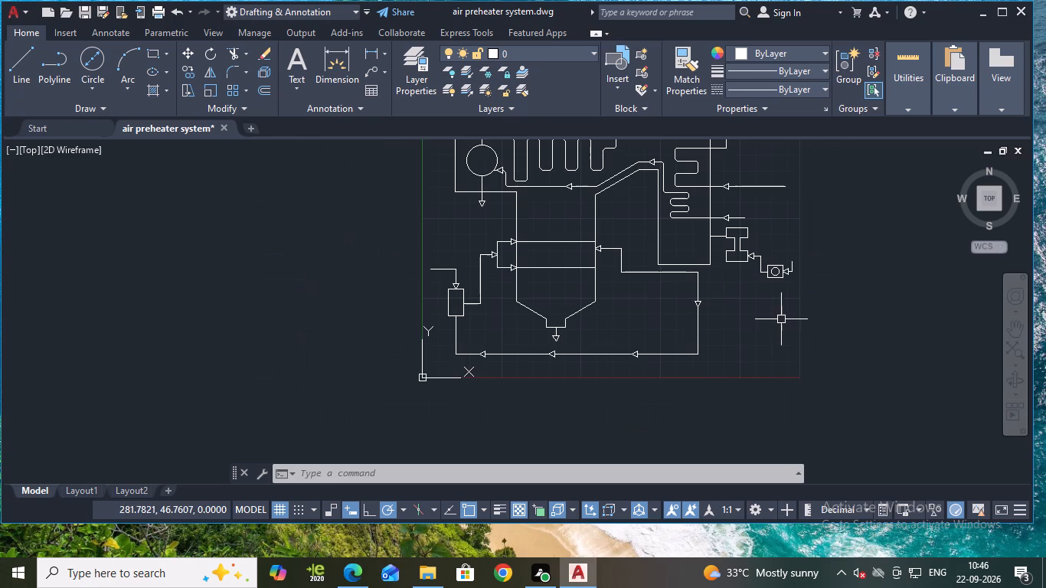
click(786, 375)
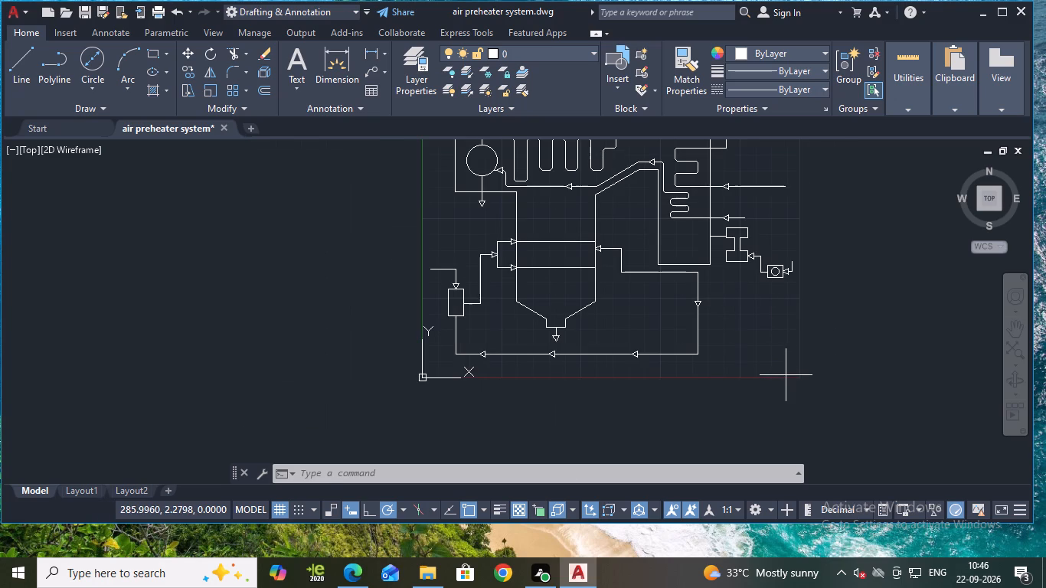
key(Escape)
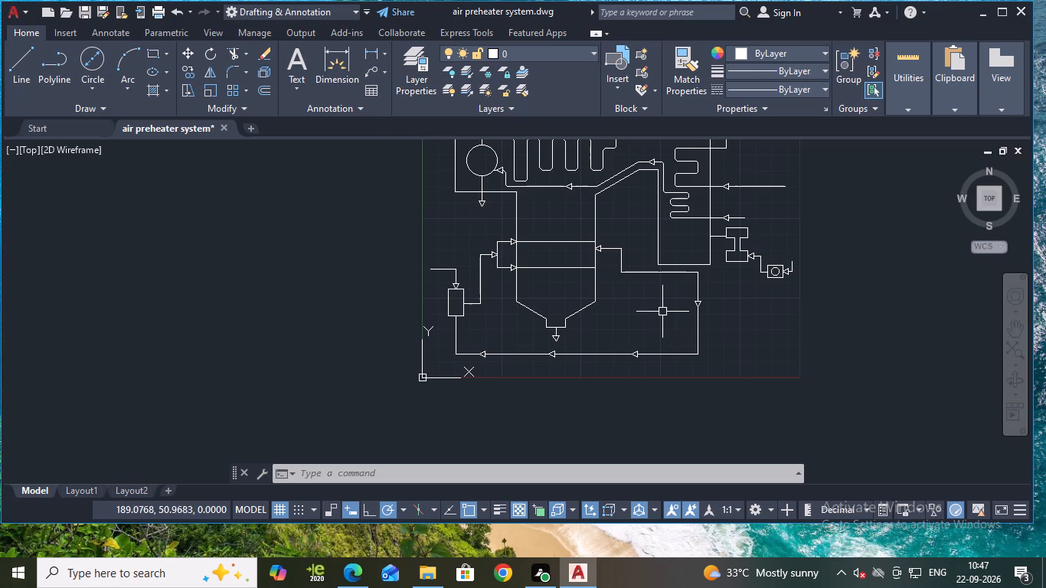
scroll(661, 307, up, 1)
middle_drag(661, 307, 625, 390)
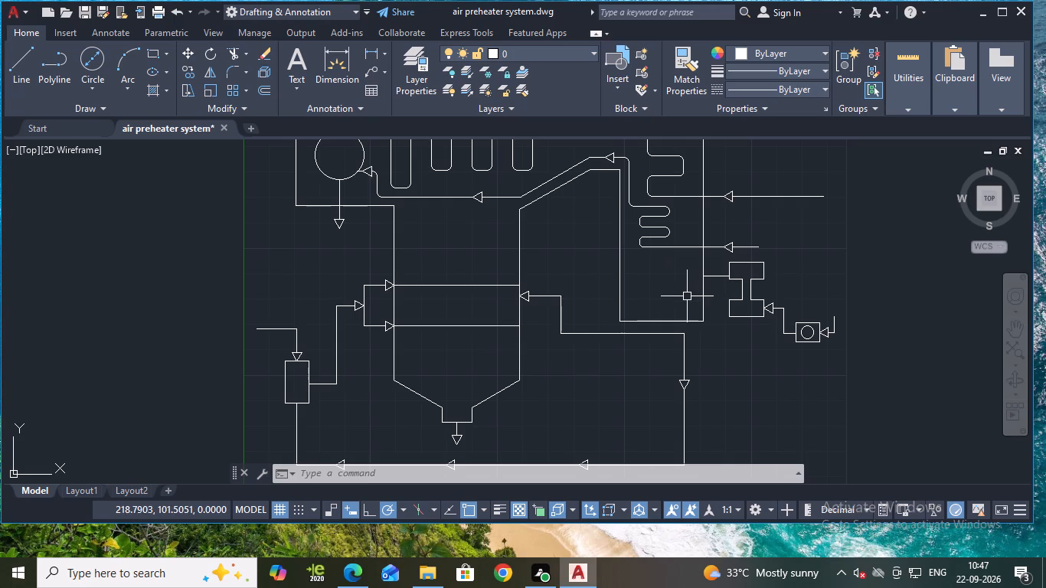
middle_drag(583, 374, 595, 253)
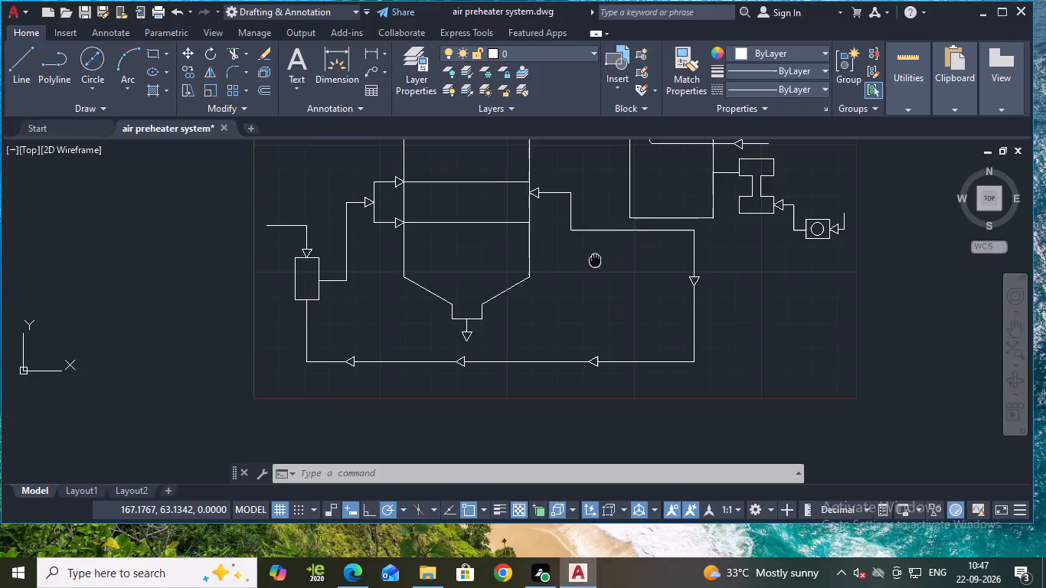
middle_drag(595, 253, 596, 250)
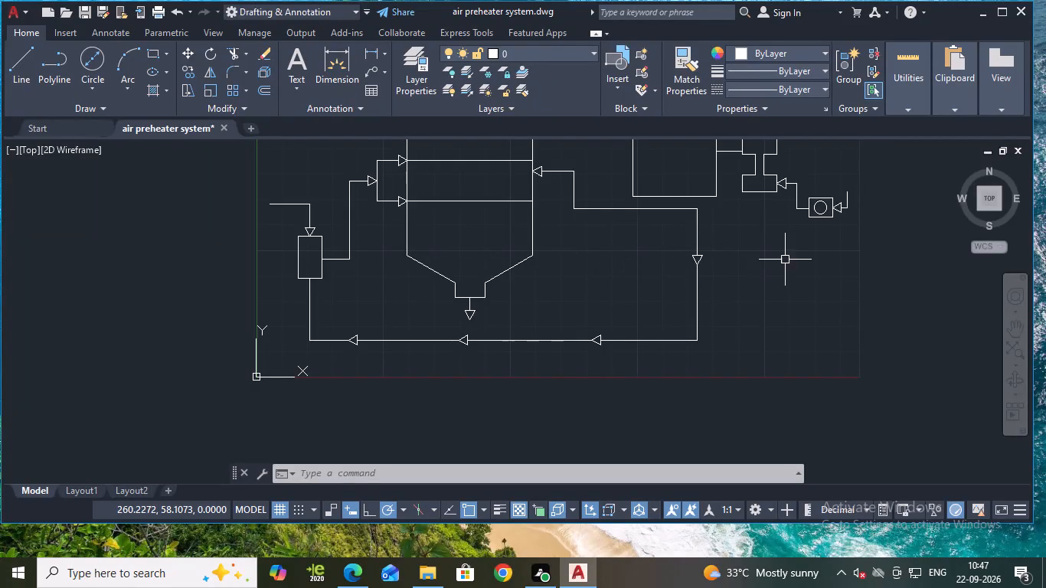
middle_drag(786, 260, 747, 360)
scroll(693, 250, up, 2)
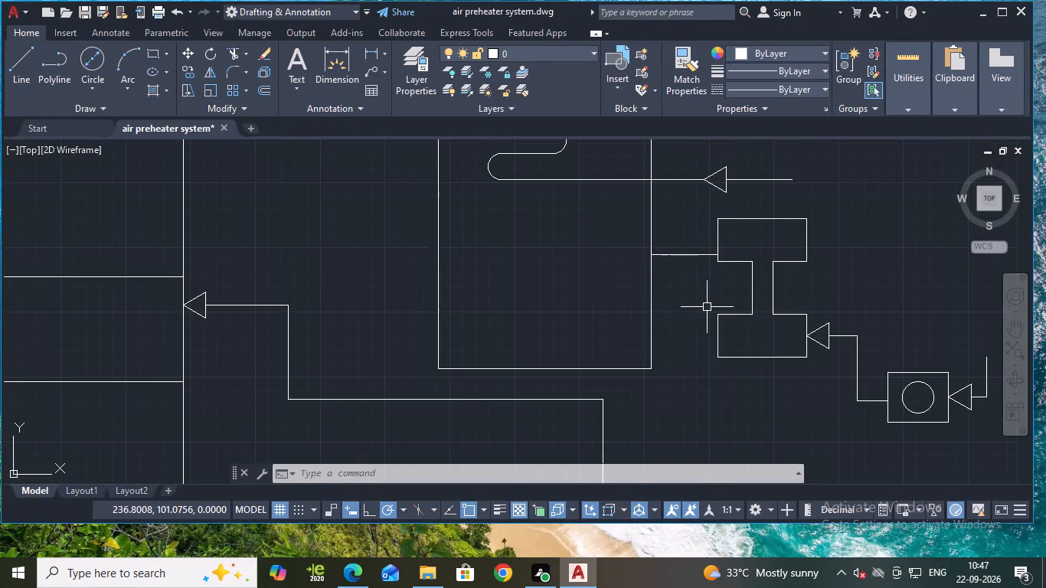
scroll(711, 310, down, 1)
middle_drag(761, 210, 773, 283)
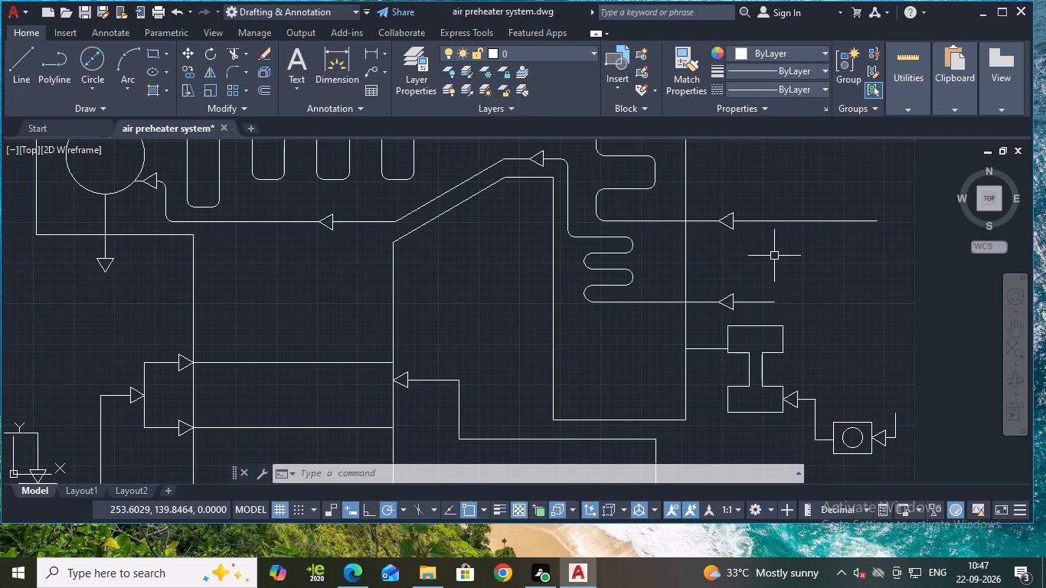
middle_drag(776, 256, 781, 298)
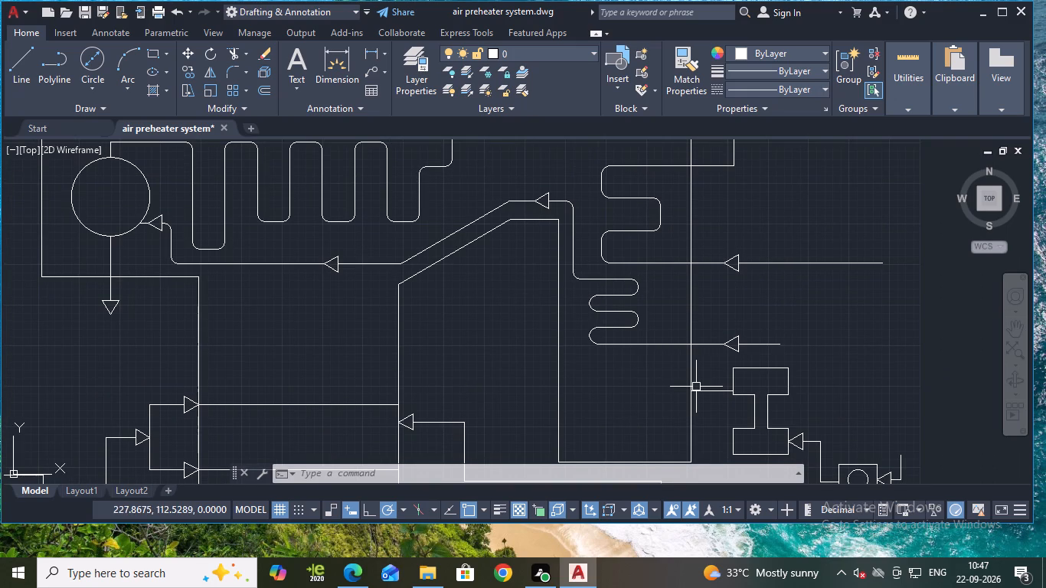
middle_drag(402, 400, 420, 358)
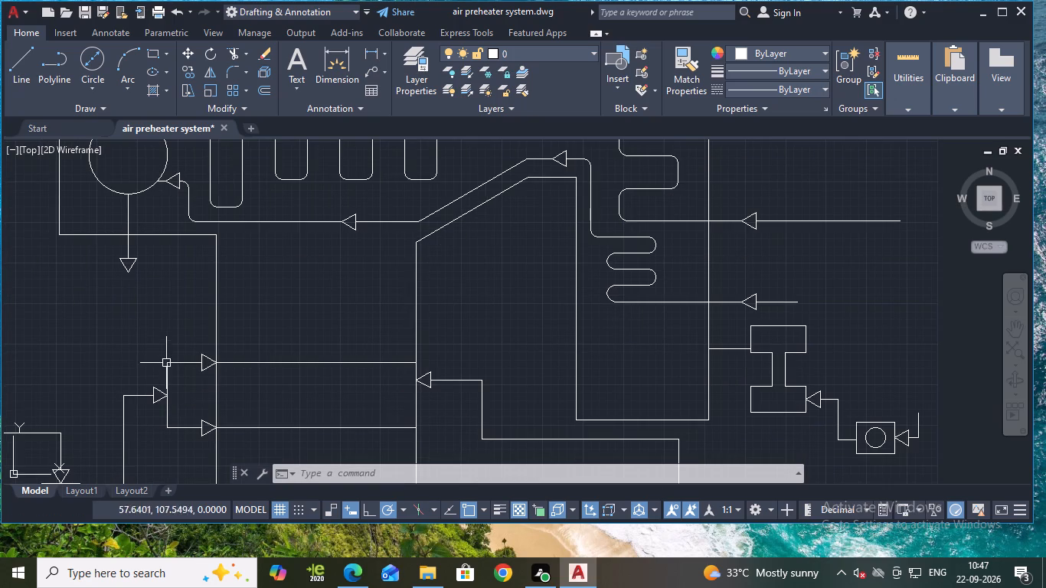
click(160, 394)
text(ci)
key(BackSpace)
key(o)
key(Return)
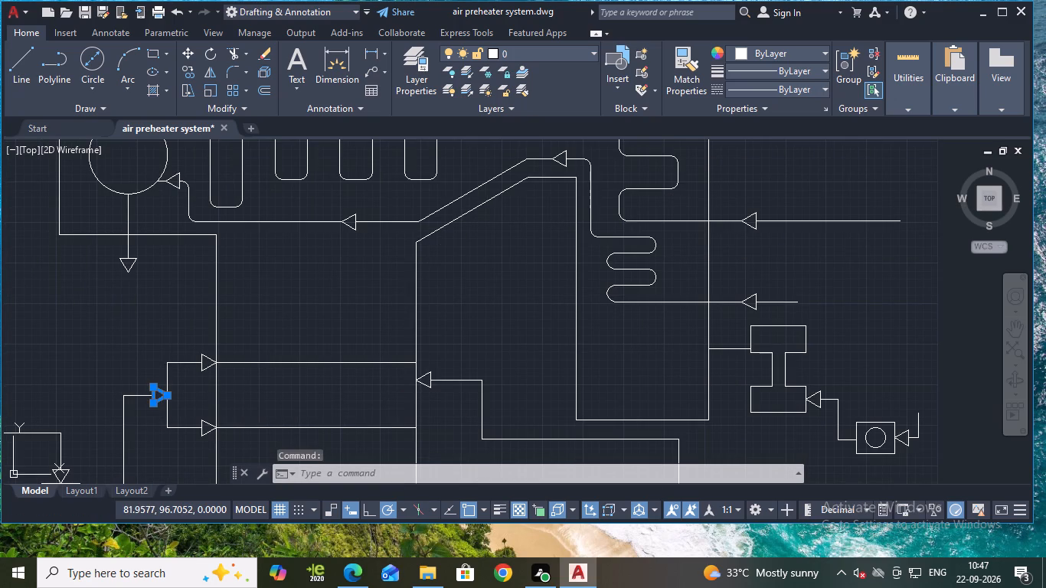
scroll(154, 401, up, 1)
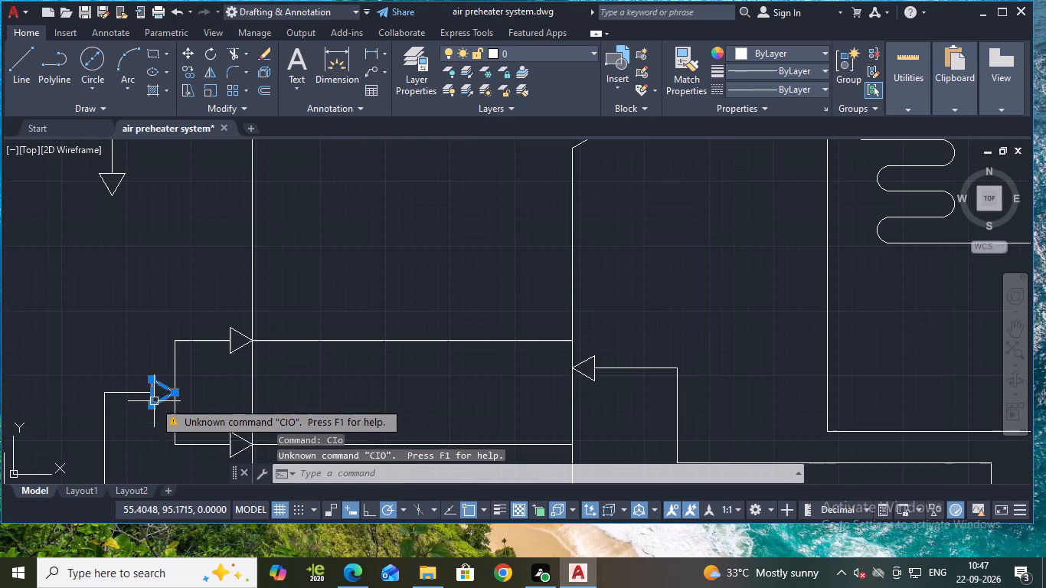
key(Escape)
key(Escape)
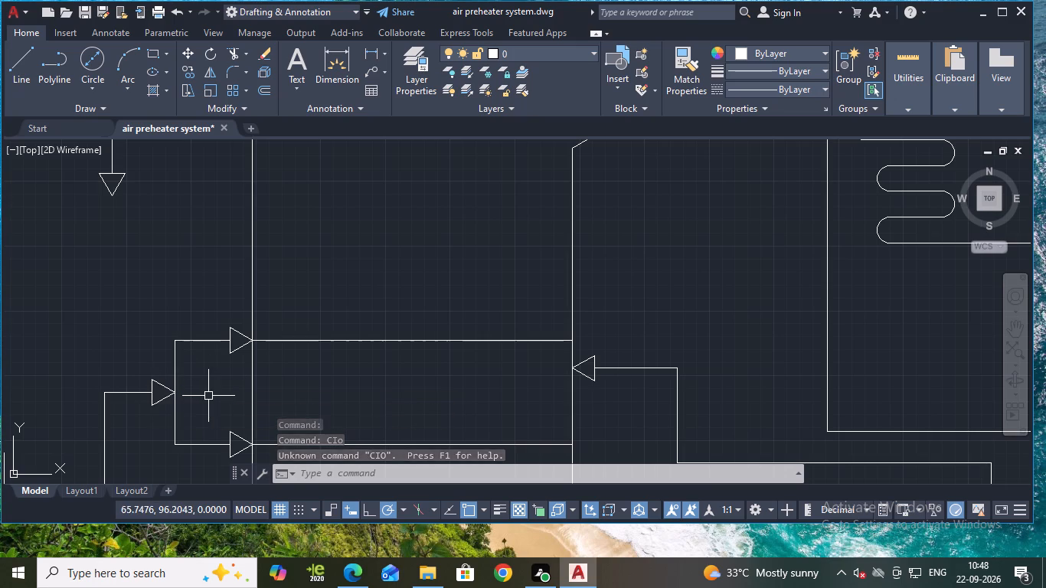
Copy the right-pointing arrowhead before the vessel's inlet branch to the pipe end at the I-shaped component's upper block.
text(co)
key(Return)
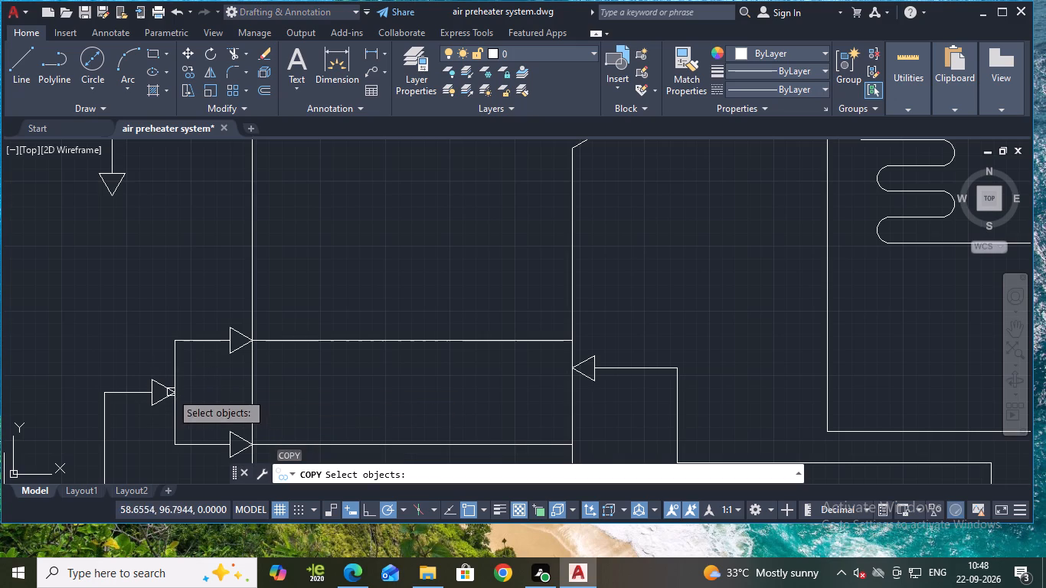
click(164, 384)
key(Return)
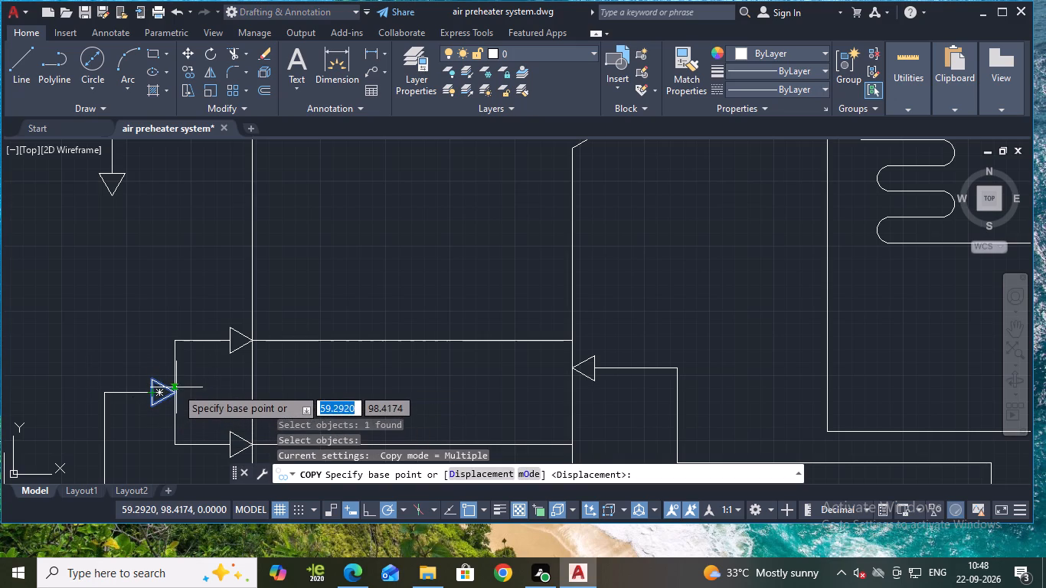
click(177, 392)
middle_drag(763, 364, 434, 294)
scroll(738, 260, up, 2)
middle_drag(791, 259, 729, 337)
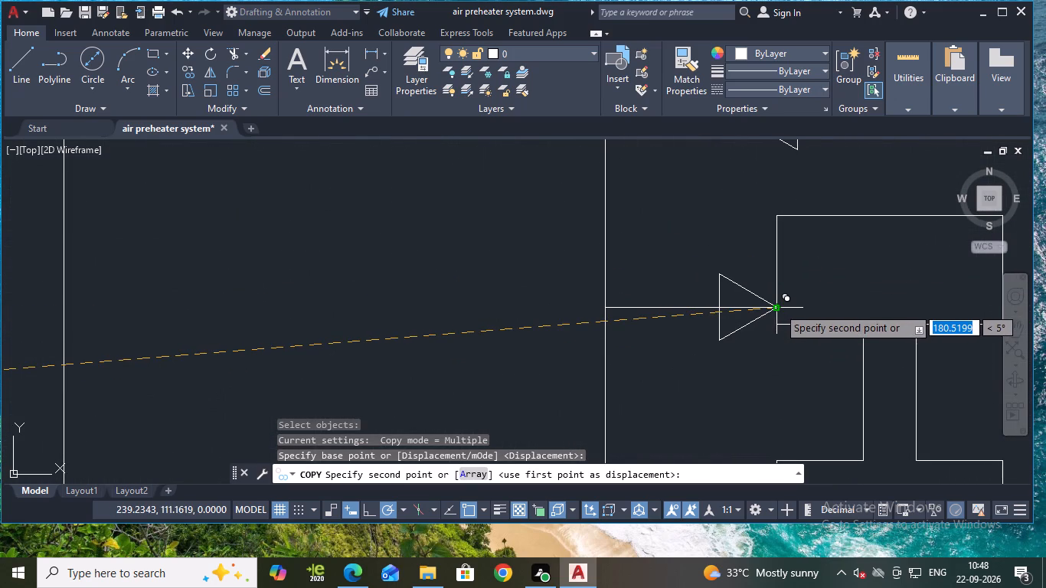
click(778, 307)
key(Escape)
Trim away the pipe line inside the arrowhead entering the I-shaped component's upper block.
text(tr)
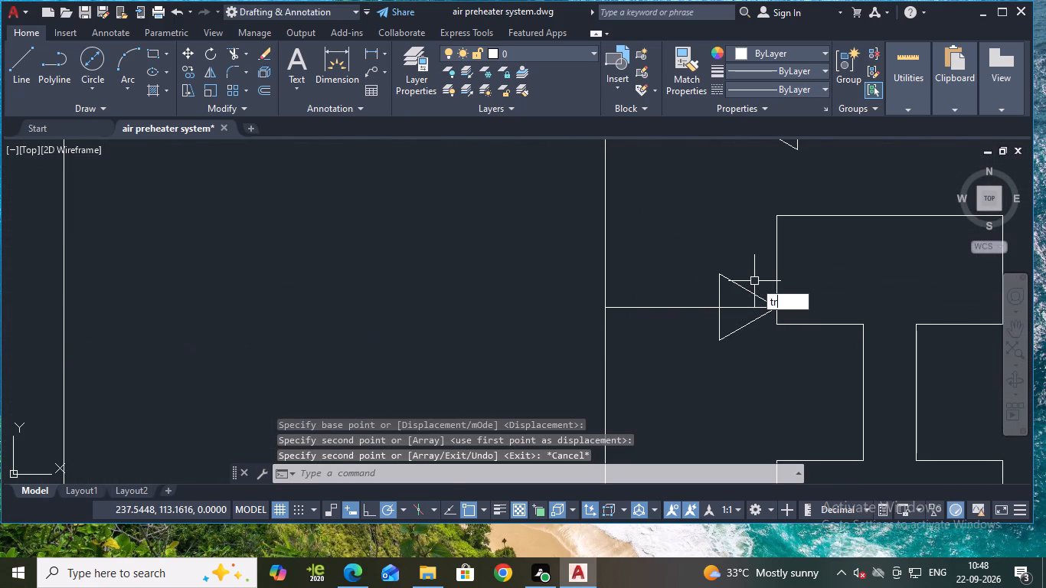
key(Return)
click(737, 305)
scroll(720, 359, down, 2)
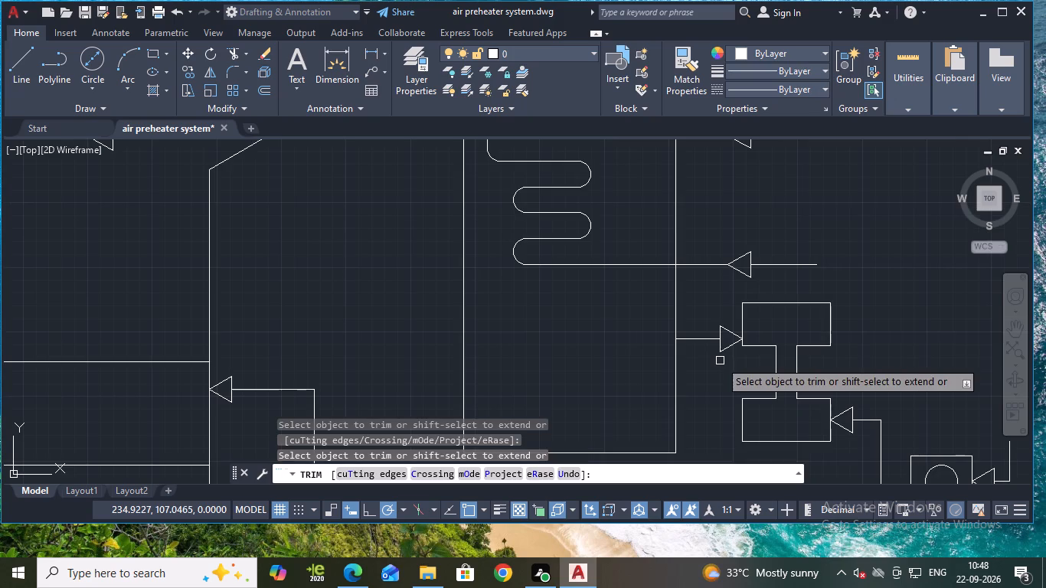
key(Escape)
Save the drawing with the added arrowhead.
key(ctrl+s)
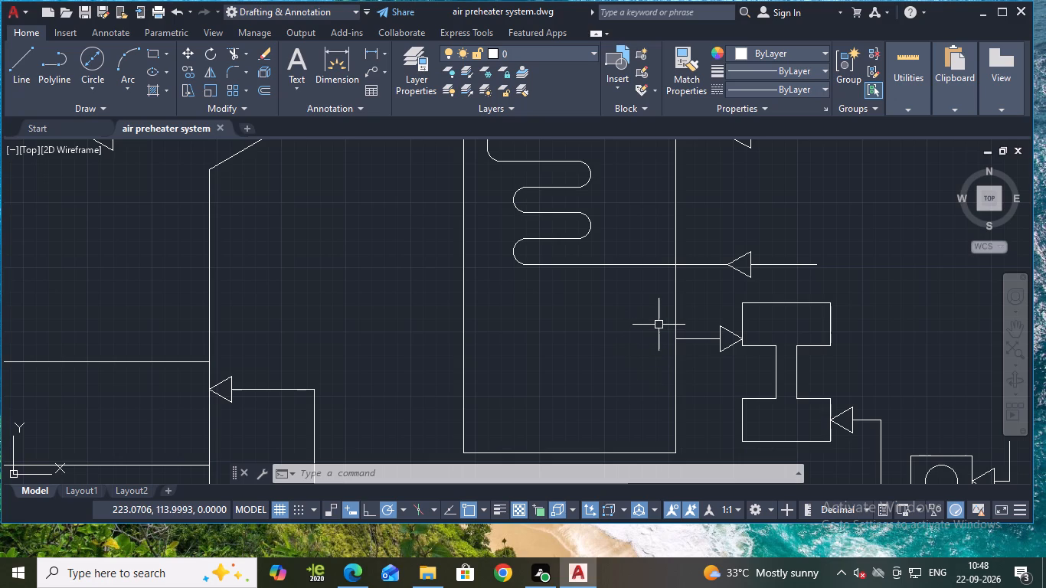
Look over the coils, vessel, small tank and bottom piping for pipe ends still lacking flow arrowheads.
scroll(655, 328, down, 2)
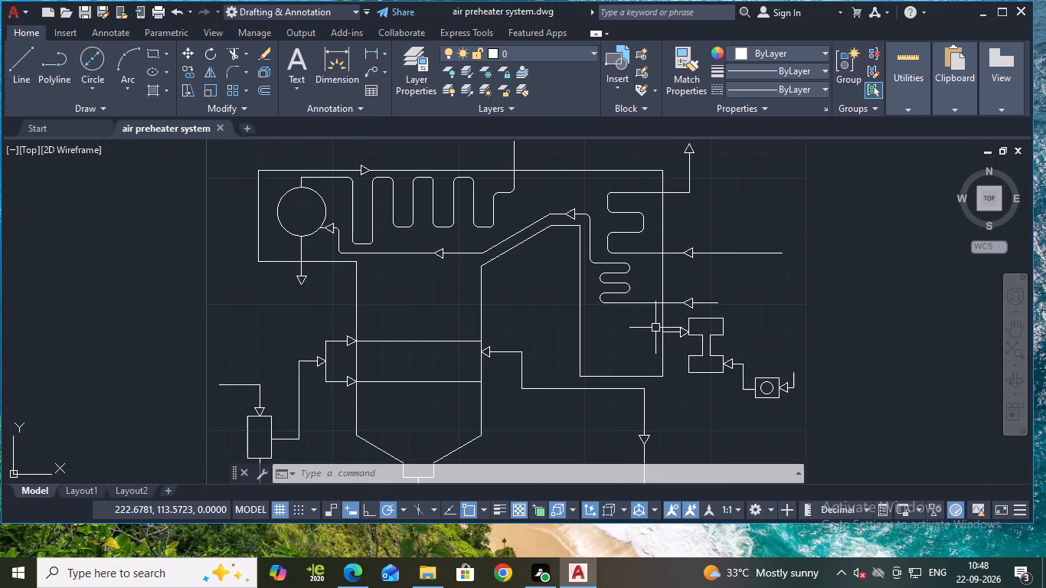
middle_drag(534, 288, 562, 395)
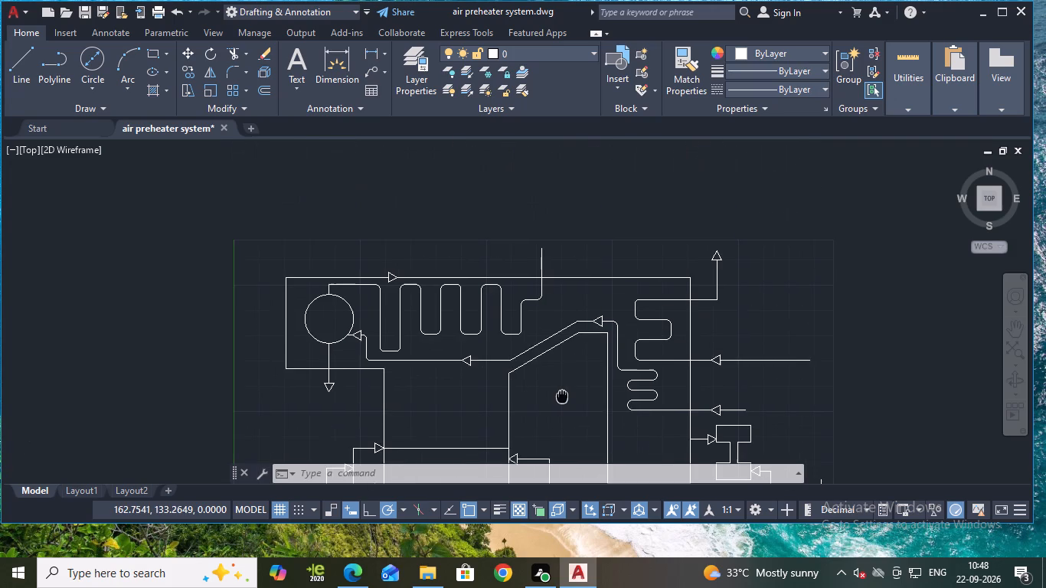
middle_drag(562, 395, 560, 397)
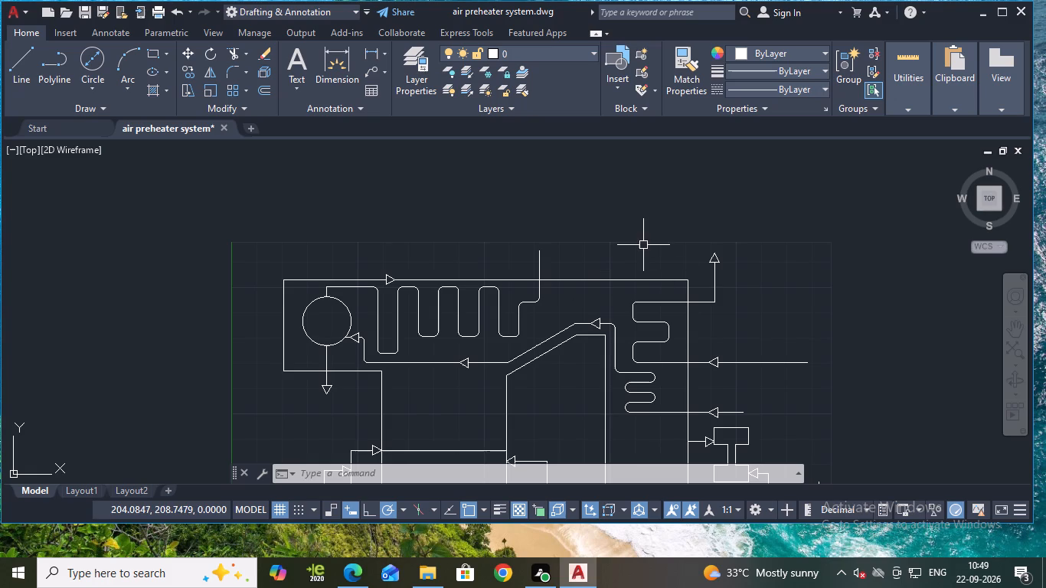
middle_drag(643, 245, 677, 182)
middle_drag(507, 311, 541, 286)
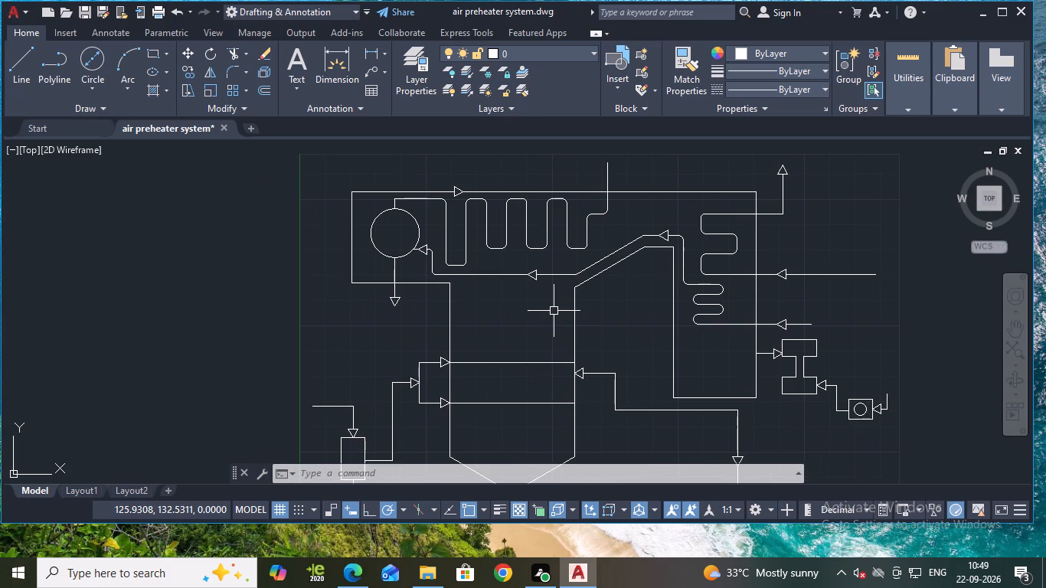
middle_drag(536, 340, 565, 277)
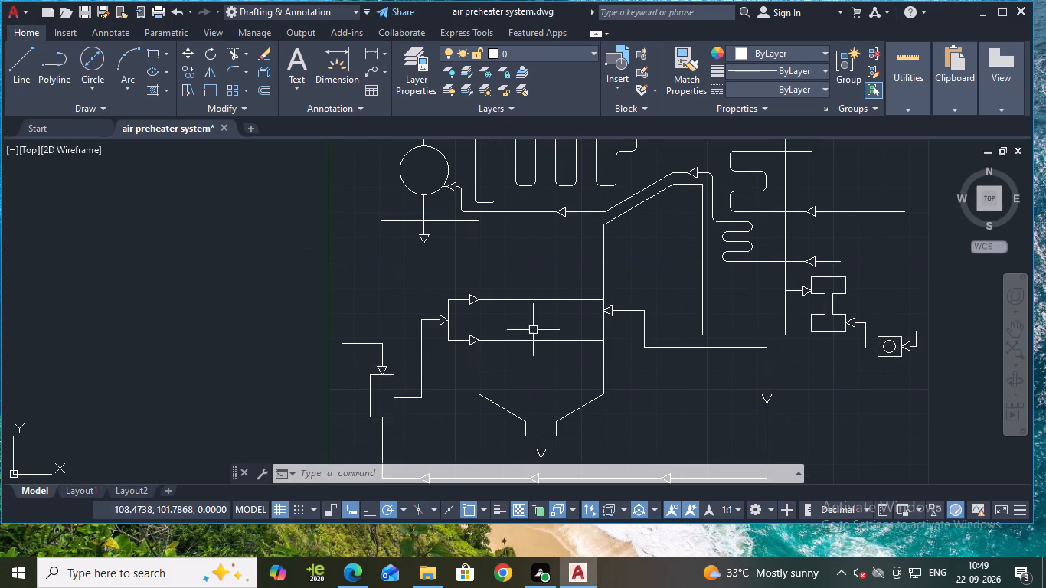
middle_drag(446, 397, 432, 282)
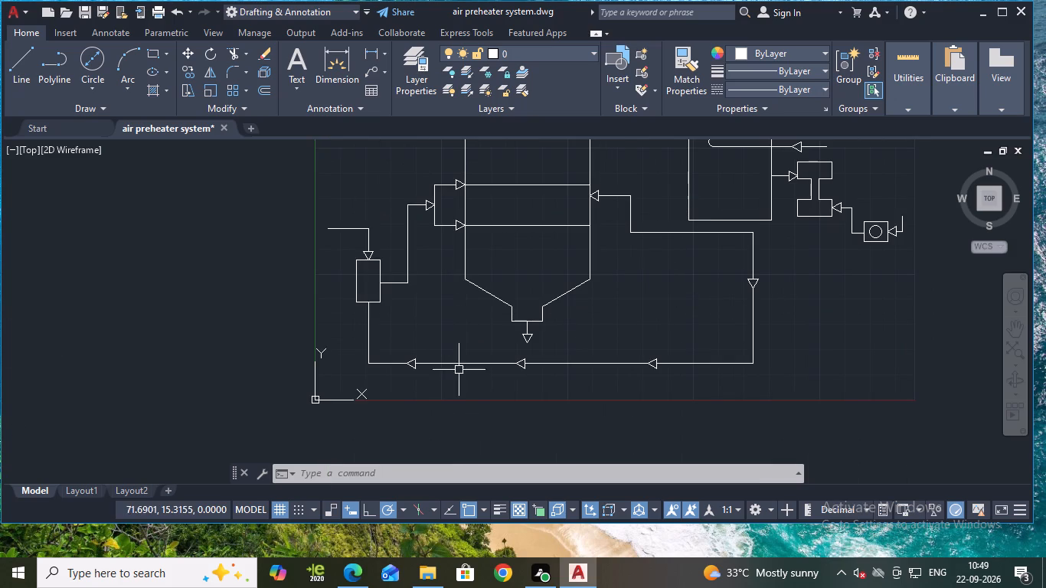
middle_drag(442, 255, 434, 335)
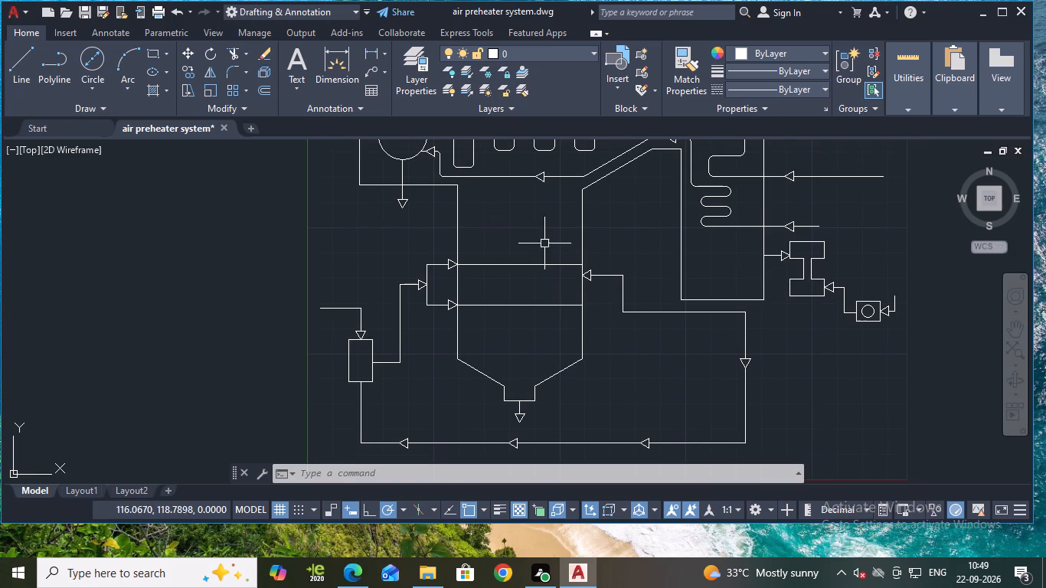
scroll(715, 305, down, 1)
middle_drag(672, 284, 616, 414)
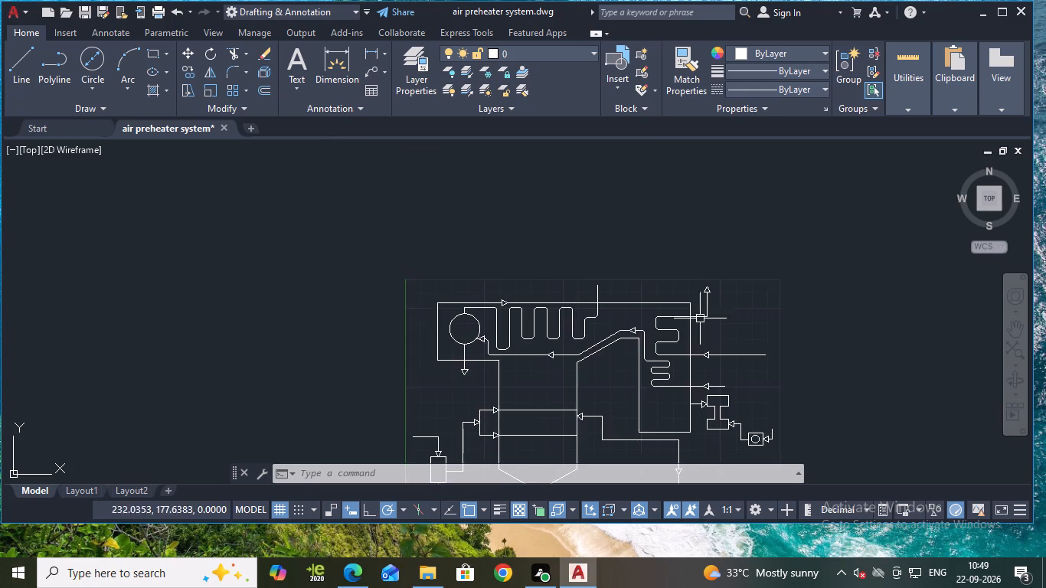
Copy the upward-pointing arrowhead from the upper coil's outlet to the pipe end at the bottom of the small rectangular tank.
scroll(714, 307, up, 3)
click(688, 232)
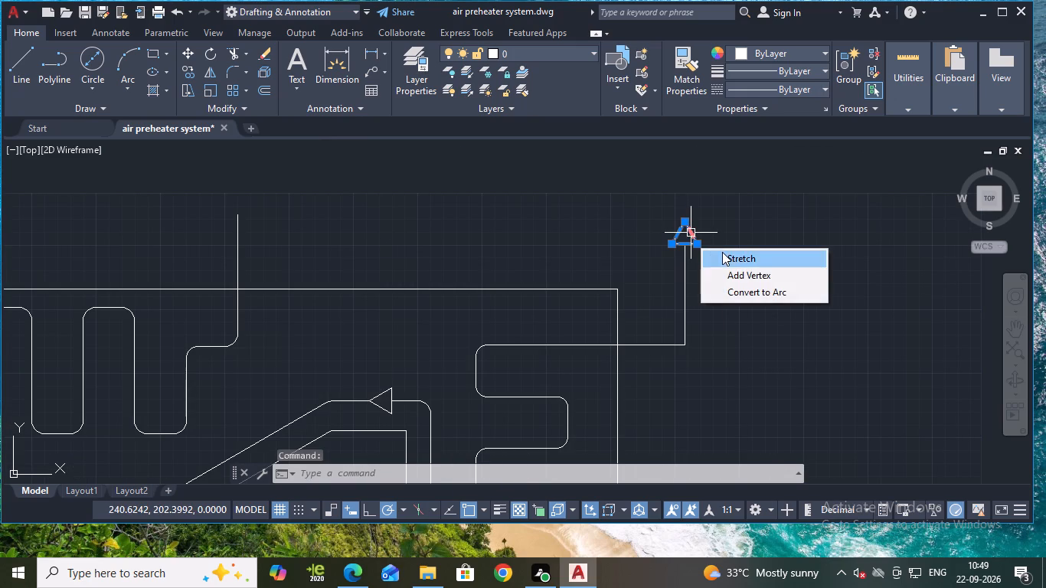
text(co)
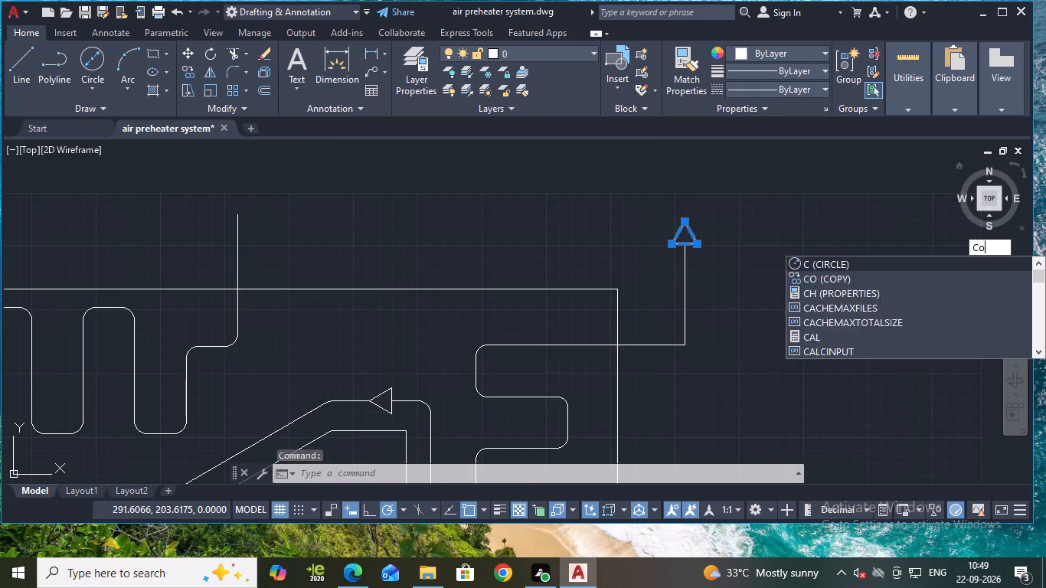
key(Return)
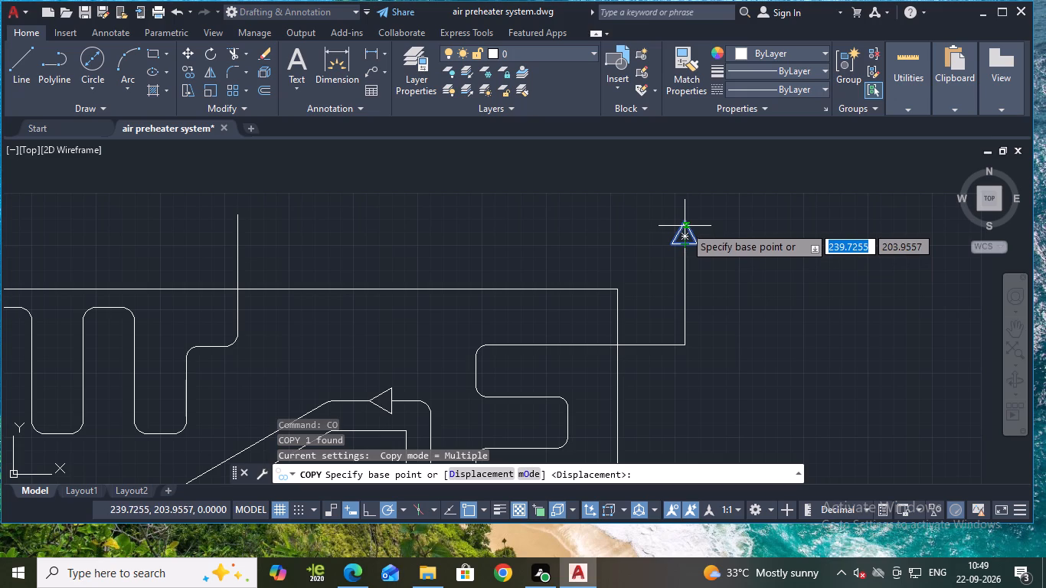
click(685, 222)
scroll(728, 269, down, 2)
middle_drag(748, 325, 897, 184)
middle_drag(525, 396, 718, 231)
scroll(634, 275, up, 3)
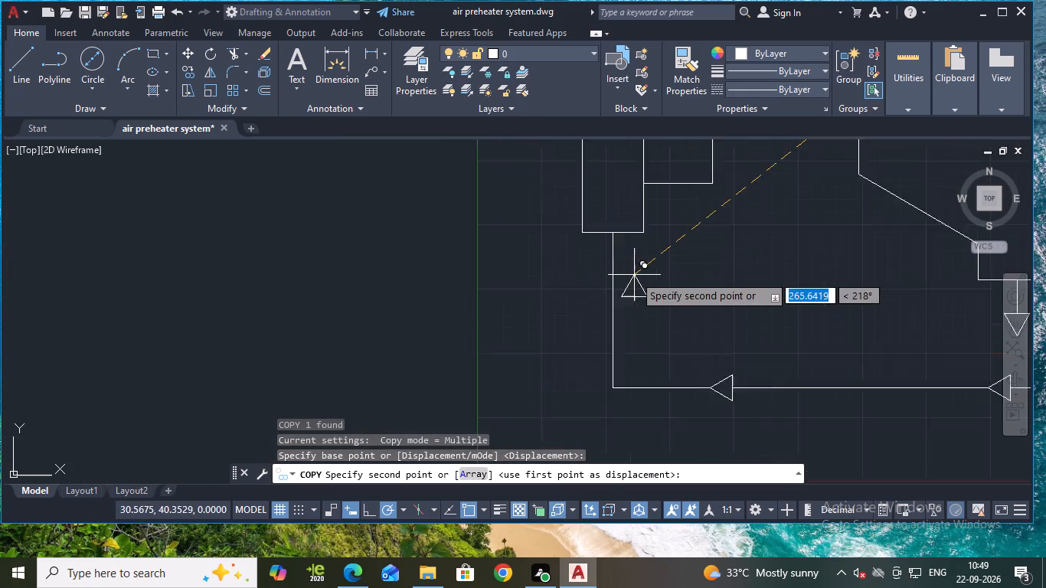
click(600, 208)
key(Escape)
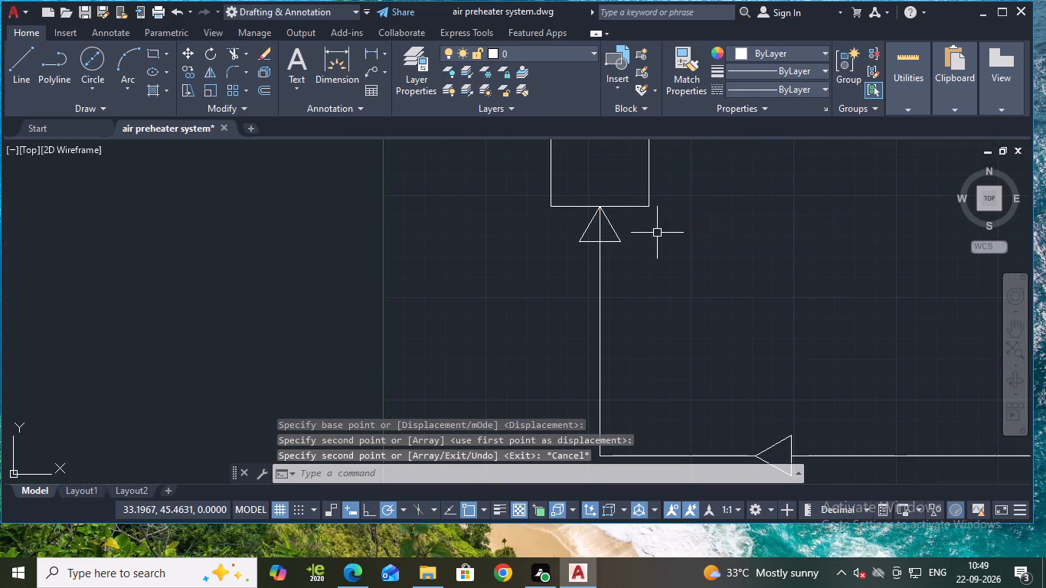
Trim away the pipe line inside the new arrowhead beneath the small rectangular tank.
text(tr)
key(Return)
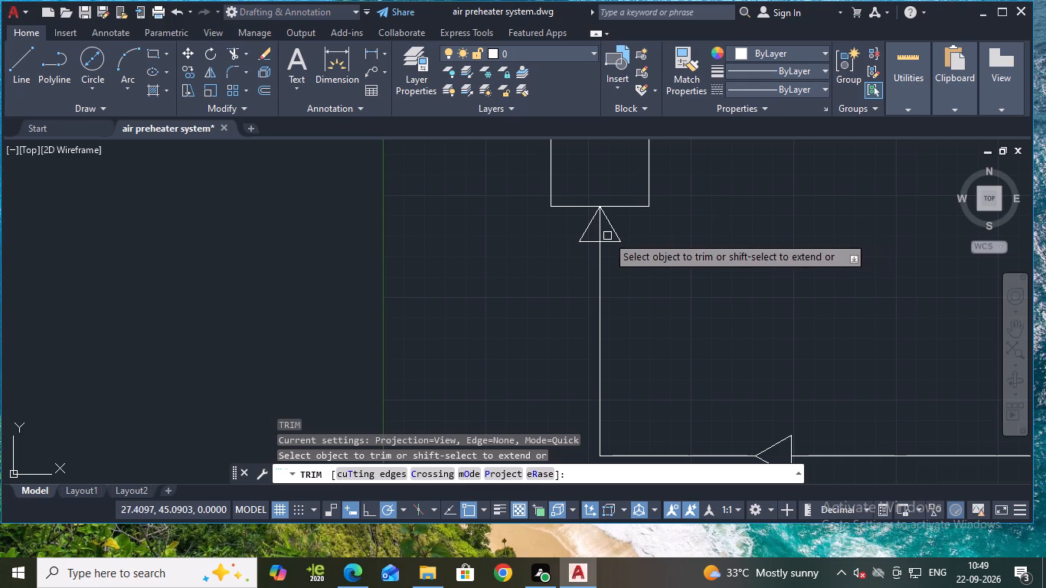
click(600, 233)
scroll(730, 250, down, 1)
middle_drag(731, 251, 561, 265)
scroll(600, 265, down, 2)
middle_drag(610, 266, 518, 323)
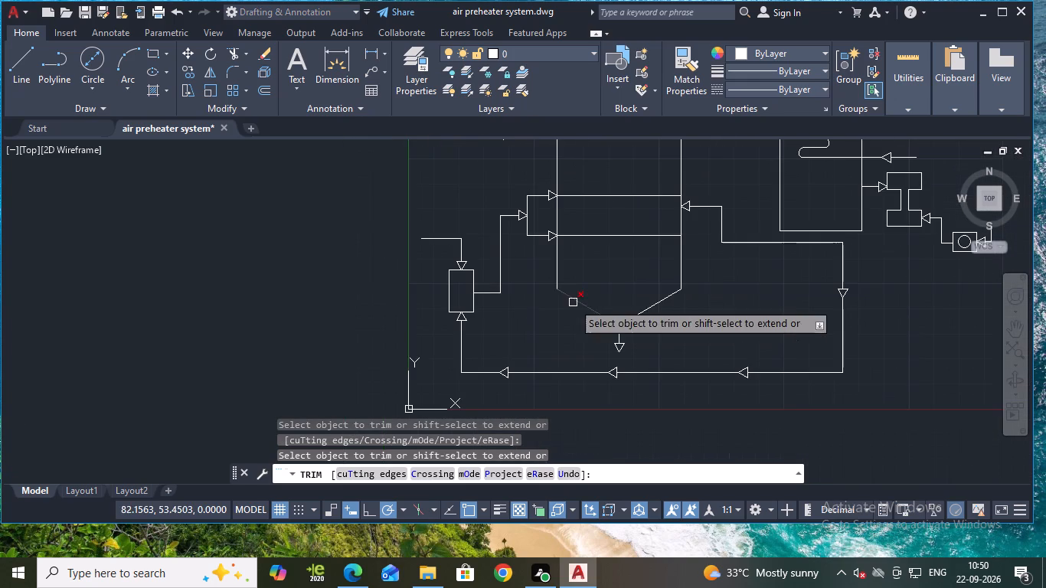
key(Escape)
Save the drawing with the arrowhead added below the tank.
key(ctrl+s)
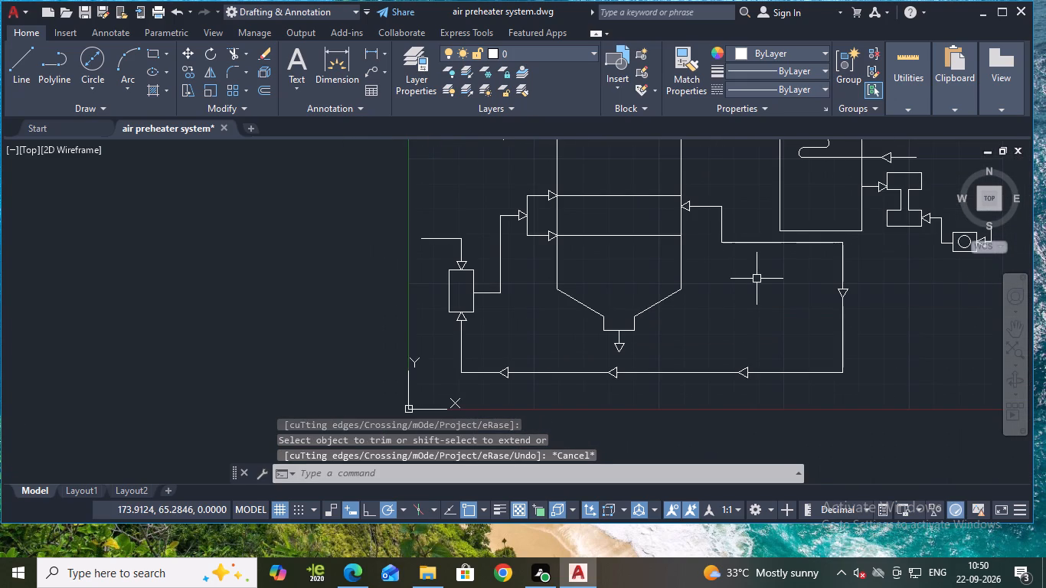
Fillet both bottom corners of the duct beside the I-shaped component with a radius of 5.
middle_drag(816, 288, 715, 394)
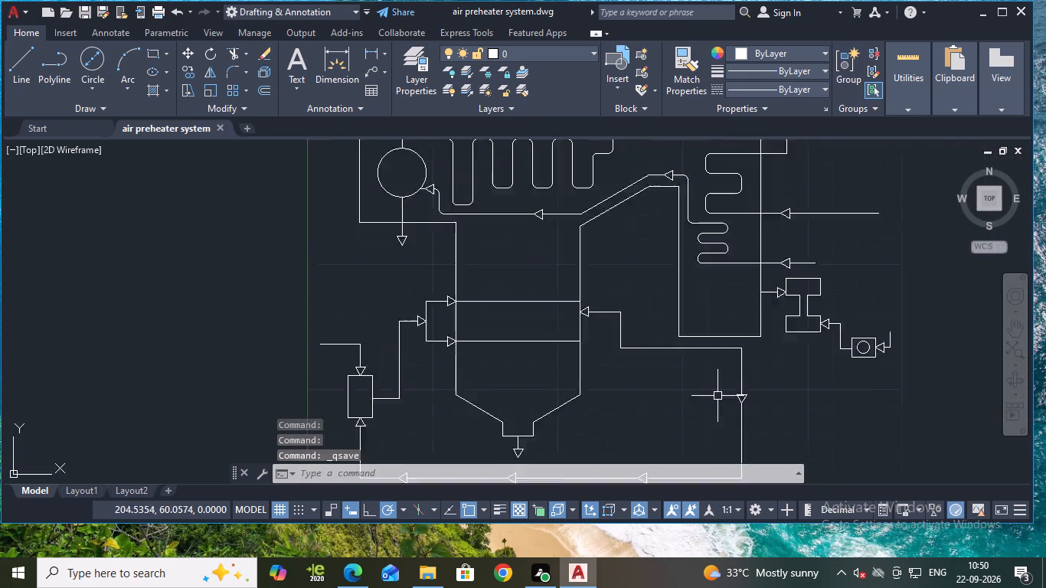
key(Escape)
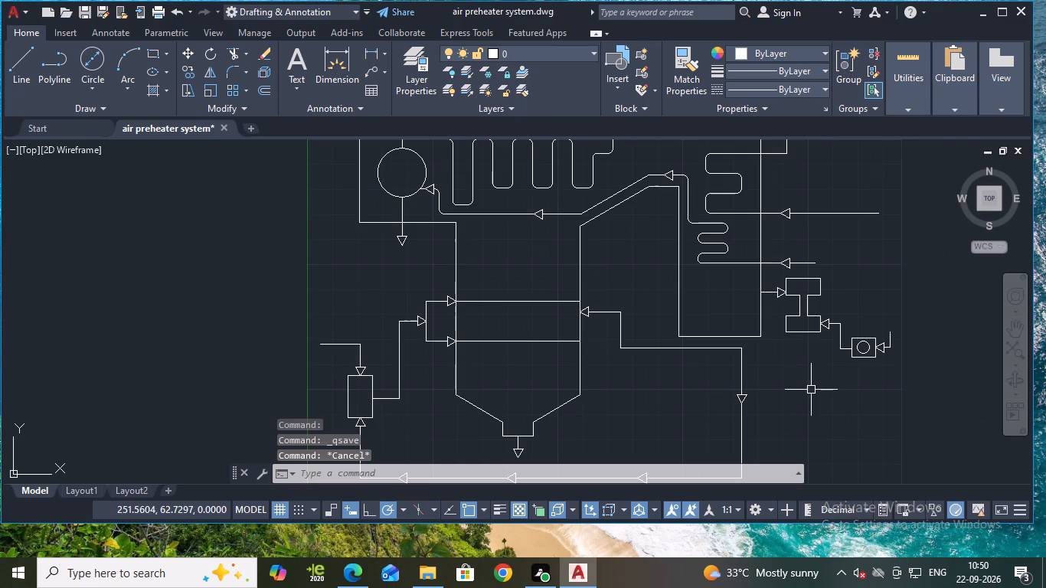
key(f)
key(Return)
key(r)
key(Return)
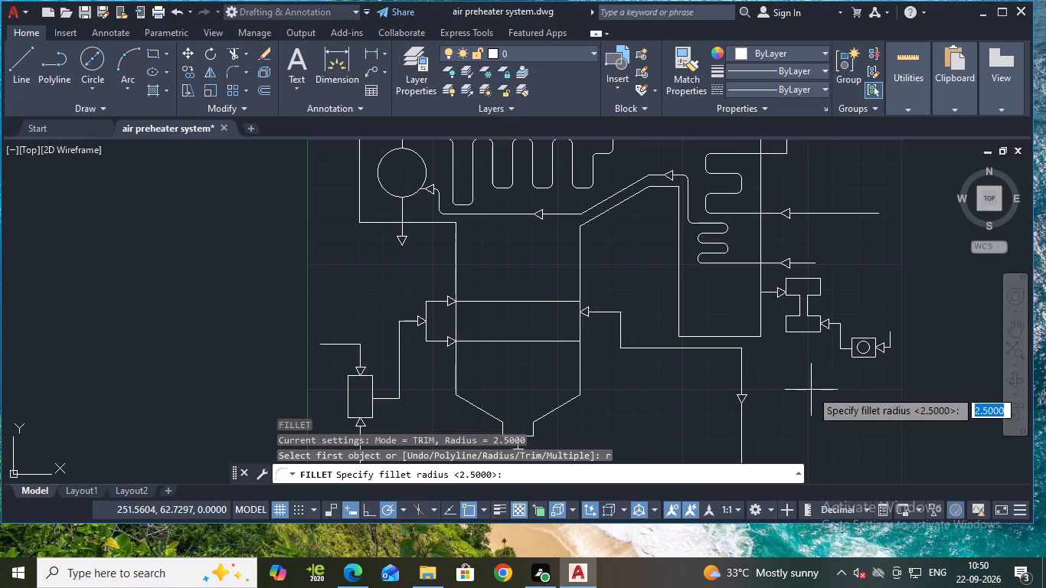
key(5)
key(Return)
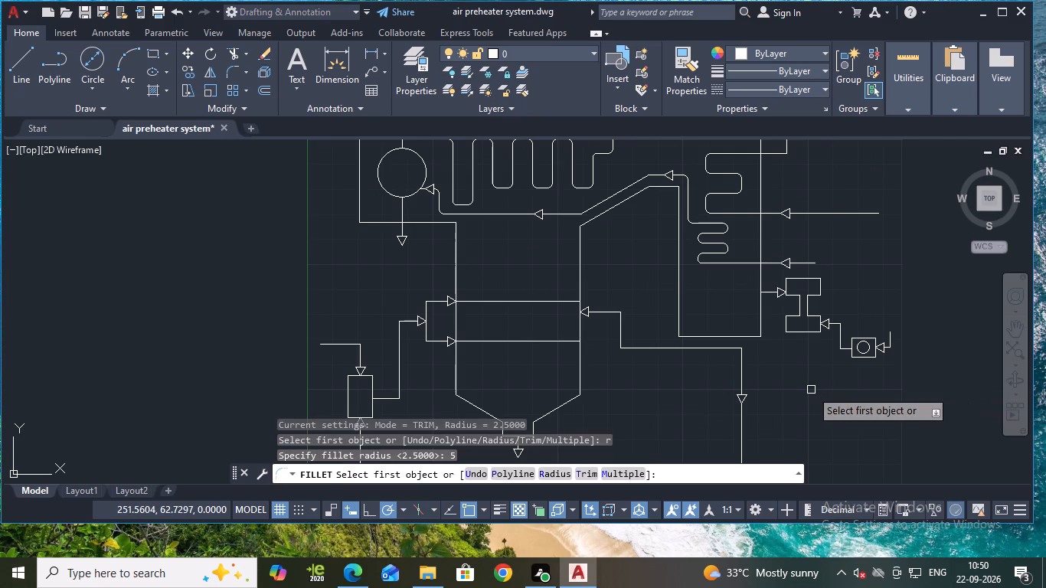
click(626, 467)
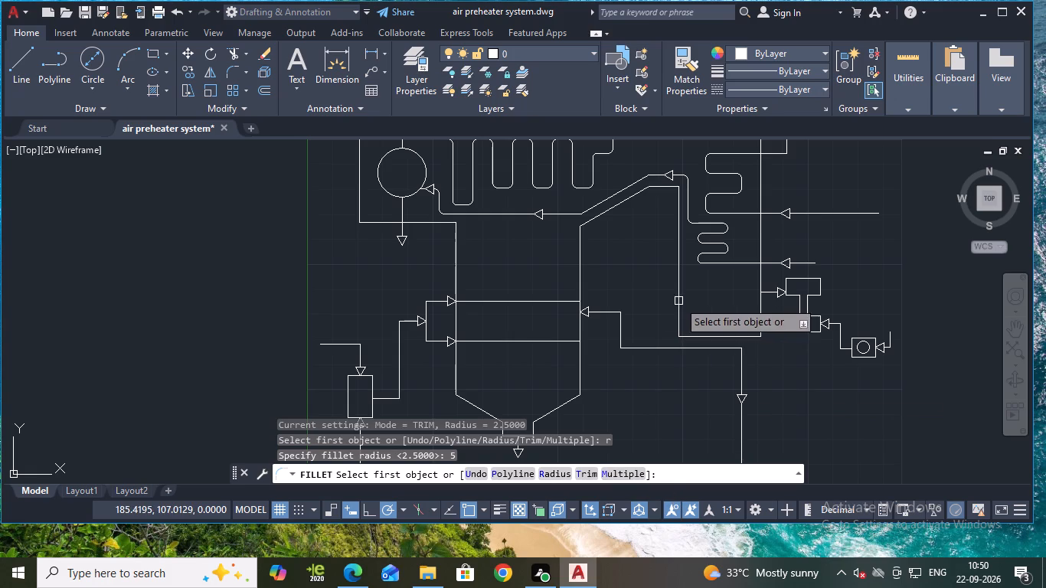
click(678, 301)
click(691, 335)
key(space)
click(762, 313)
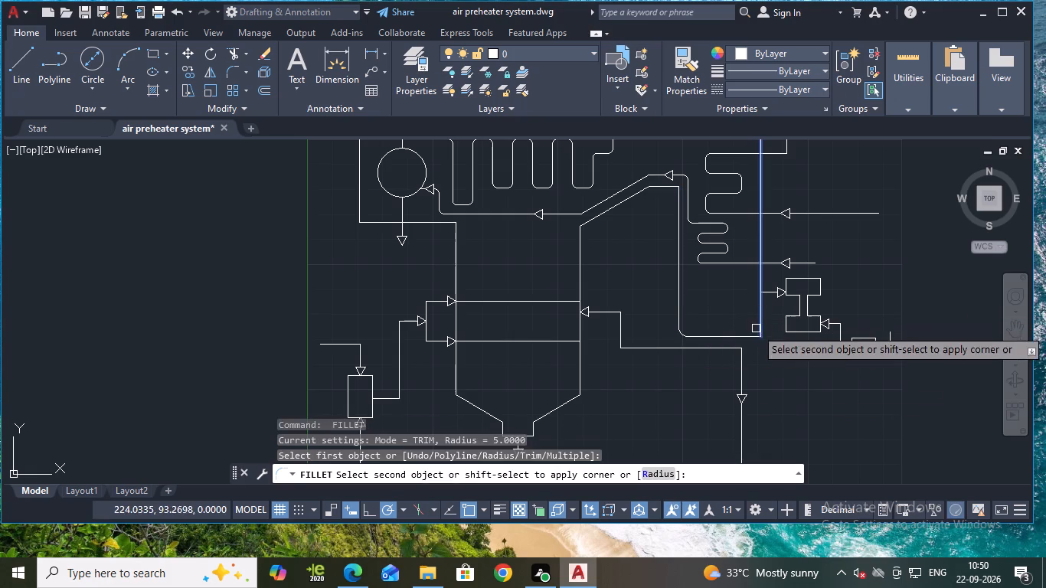
click(750, 338)
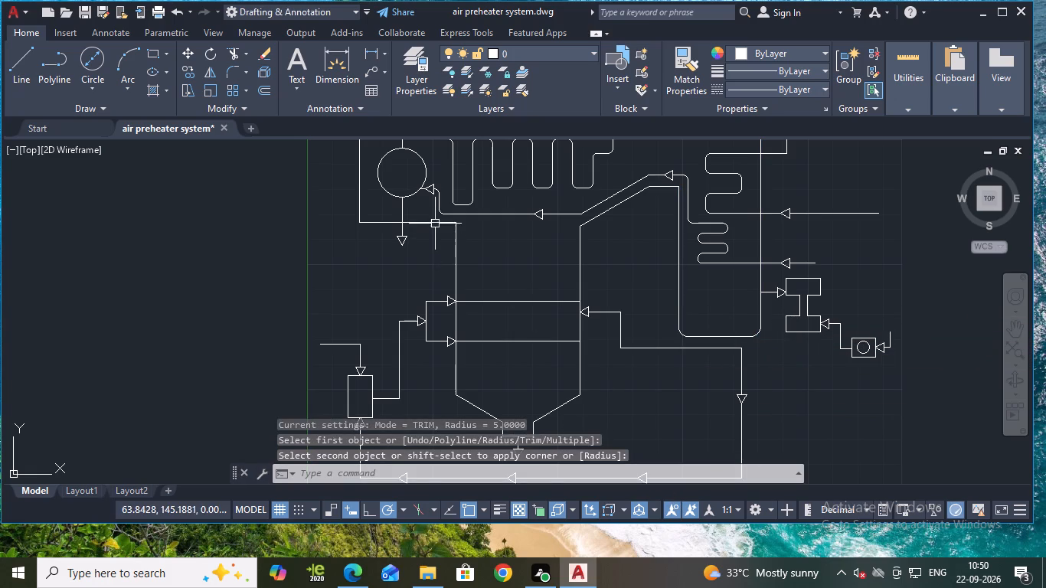
Fillet the vessel's two upper corners, at the circle casing's bottom line and at the sloped duct line, with radius 5.
key(space)
click(435, 222)
click(455, 234)
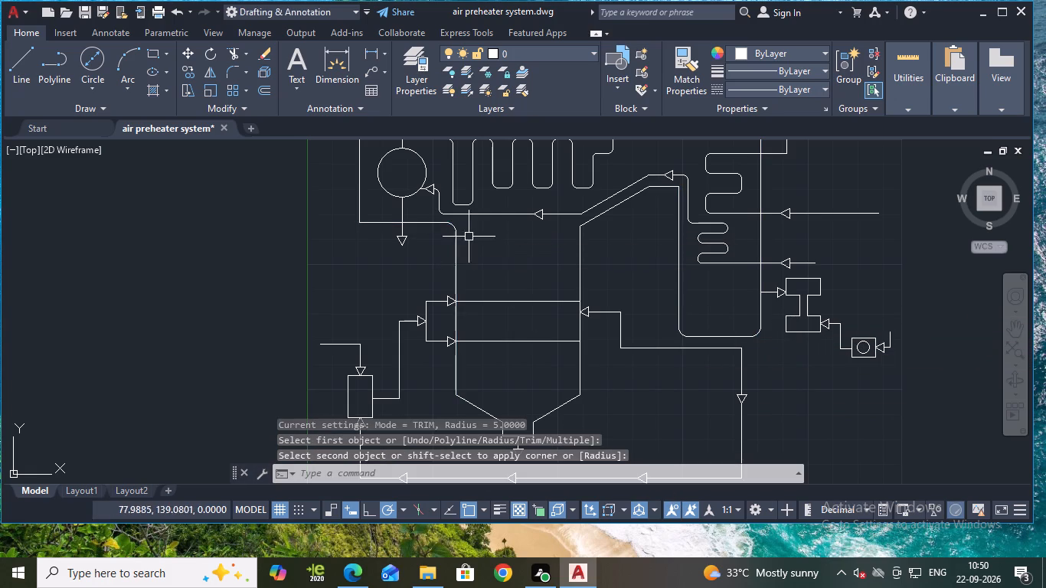
key(space)
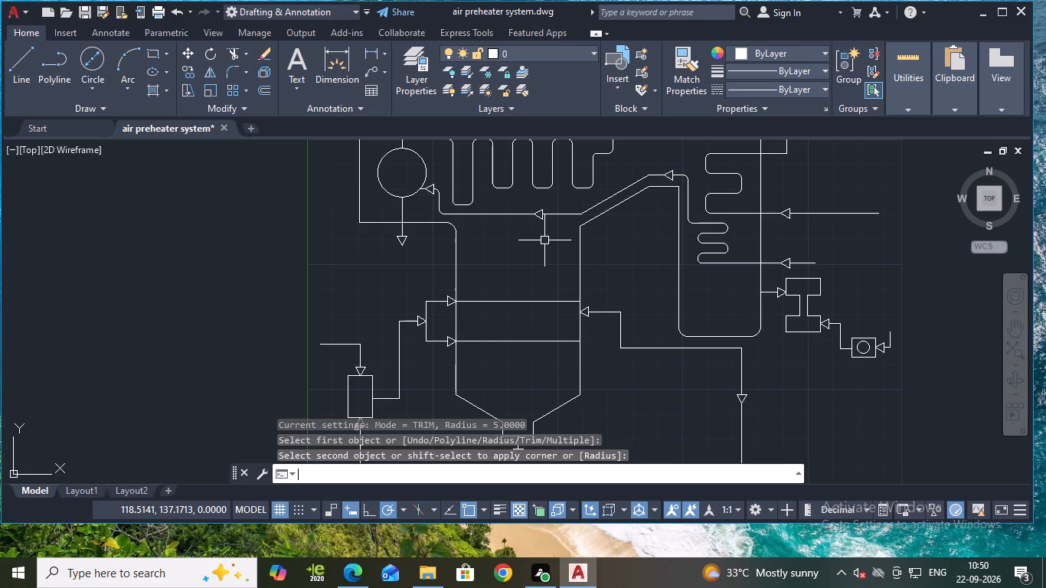
scroll(626, 334, down, 2)
scroll(626, 334, up, 2)
scroll(626, 334, down, 2)
scroll(626, 334, up, 3)
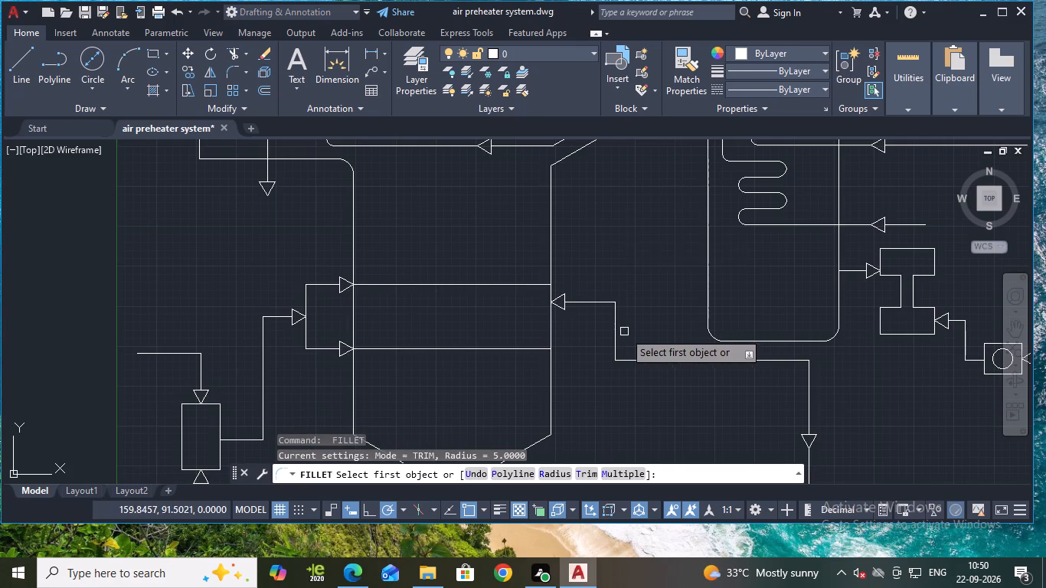
key(space)
key(space)
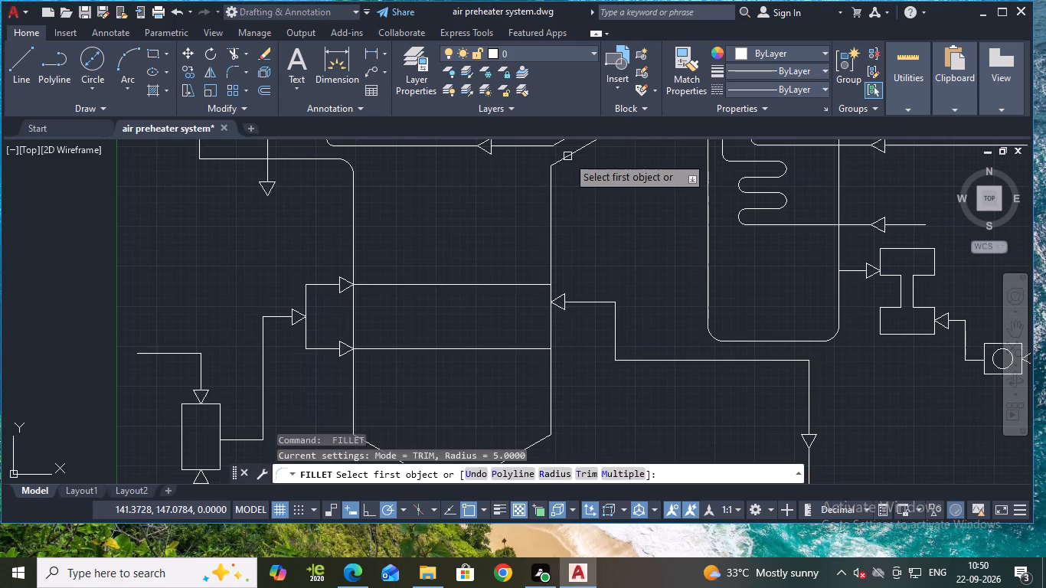
click(567, 156)
click(551, 183)
scroll(624, 190, down, 2)
key(Escape)
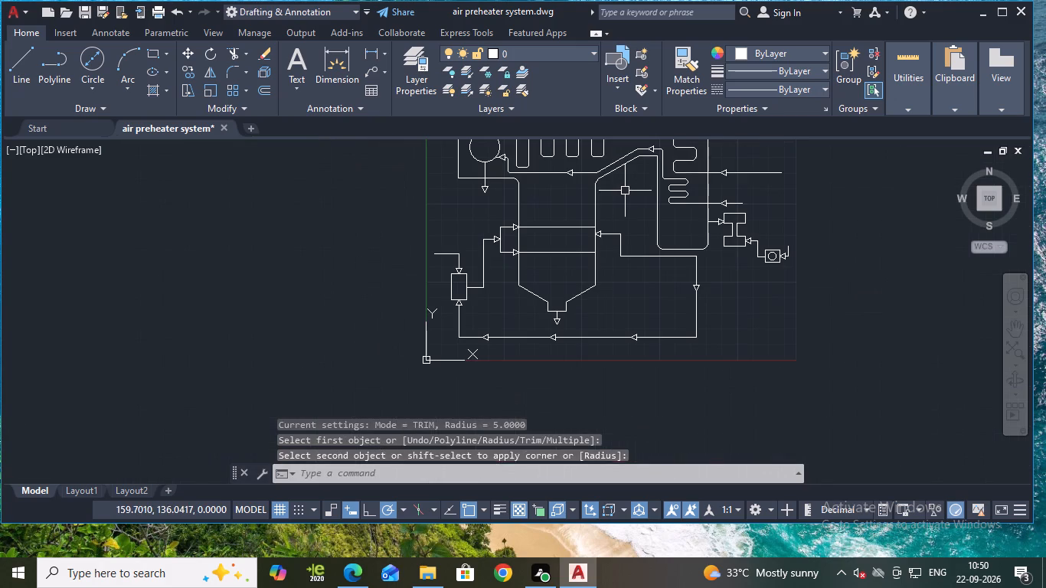
Fillet the lower-left and upper-left corners of the casing around the circle with radius 5.
key(space)
scroll(460, 187, up, 2)
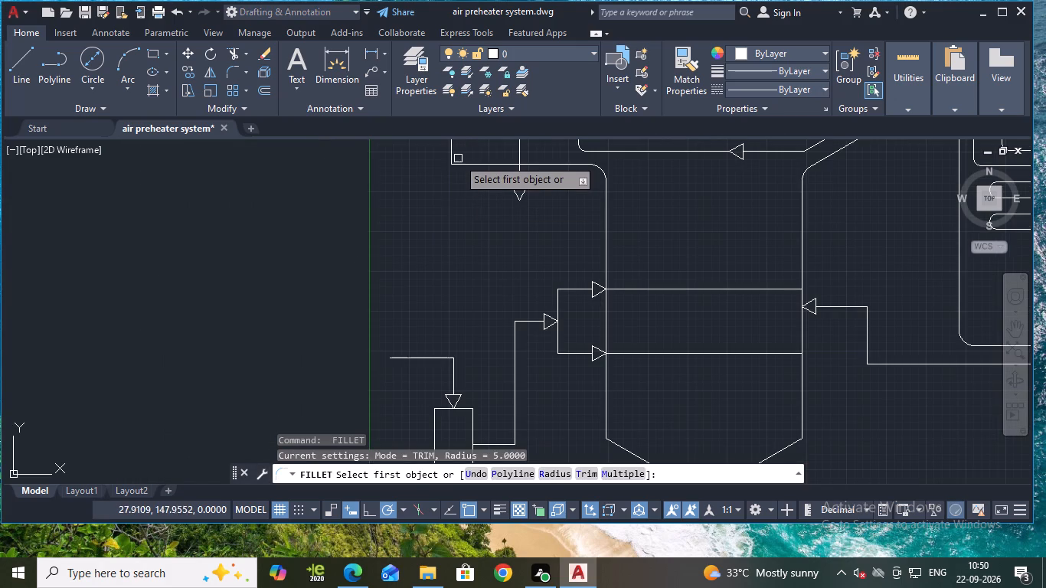
click(450, 155)
click(463, 162)
scroll(469, 208, down, 2)
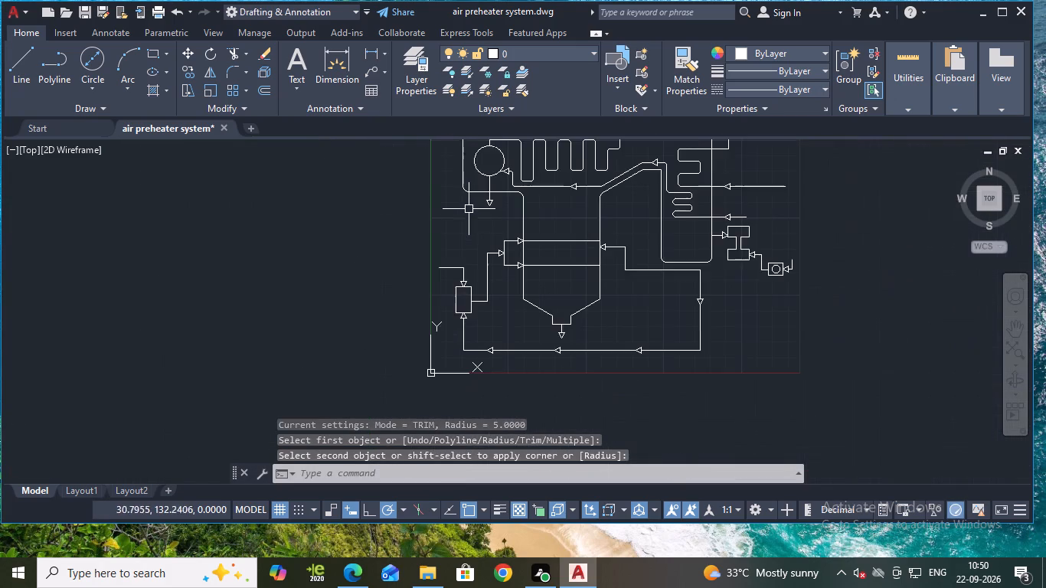
middle_drag(471, 210, 451, 372)
scroll(459, 292, up, 3)
key(space)
click(434, 311)
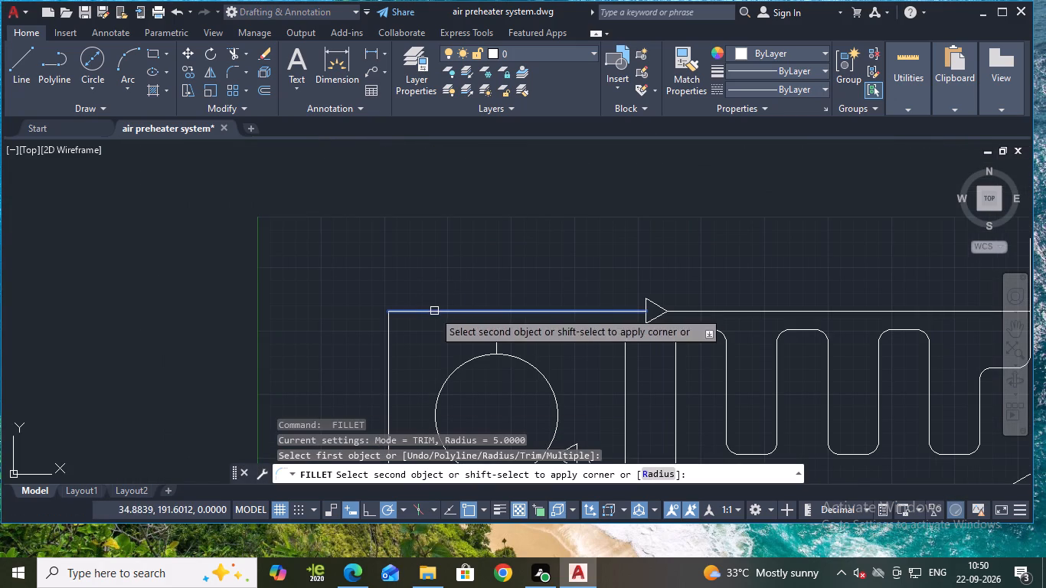
click(388, 323)
scroll(531, 256, down, 2)
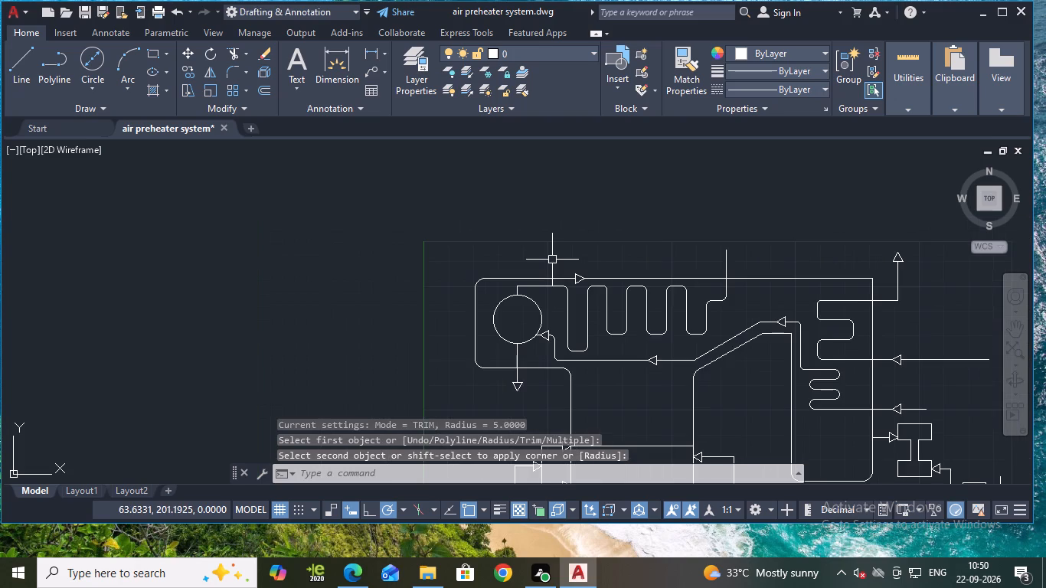
Fillet the casing's upper-right corner, where the top line meets the vertical line beside the coils, with radius 5.
middle_drag(839, 267, 685, 242)
key(space)
scroll(713, 256, up, 1)
click(711, 251)
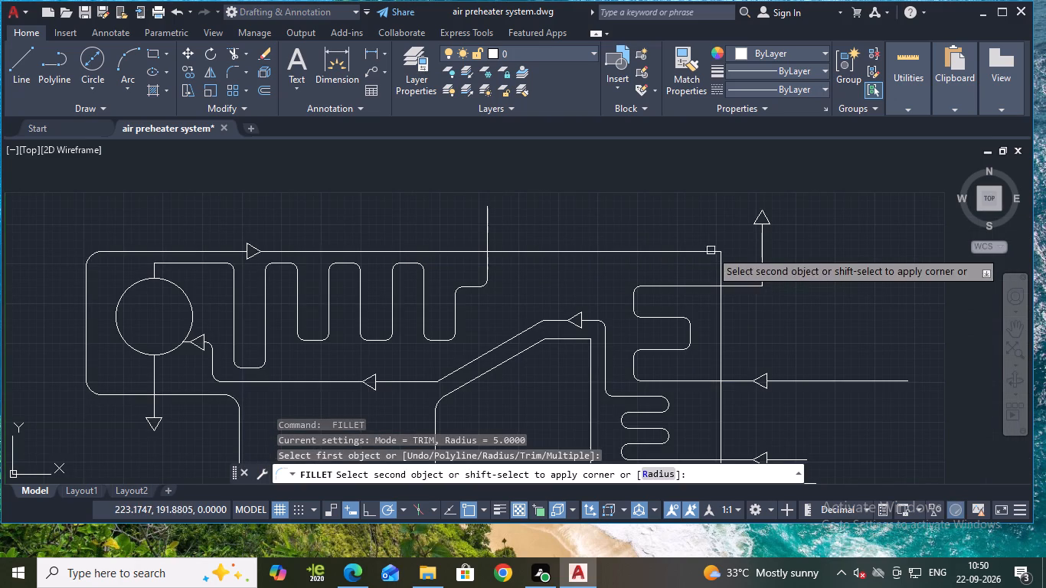
click(721, 260)
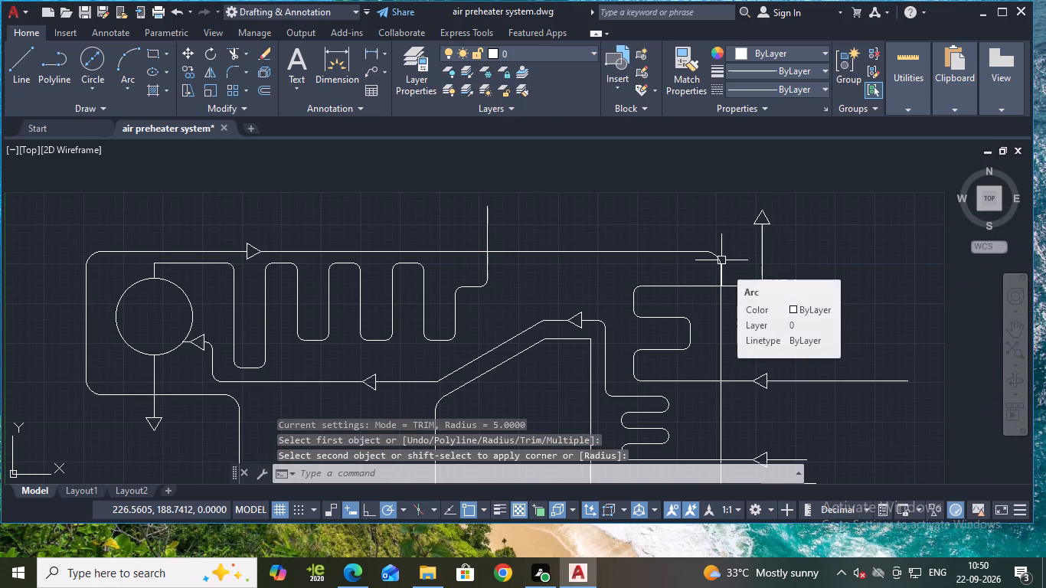
scroll(775, 365, down, 2)
middle_drag(802, 393, 790, 286)
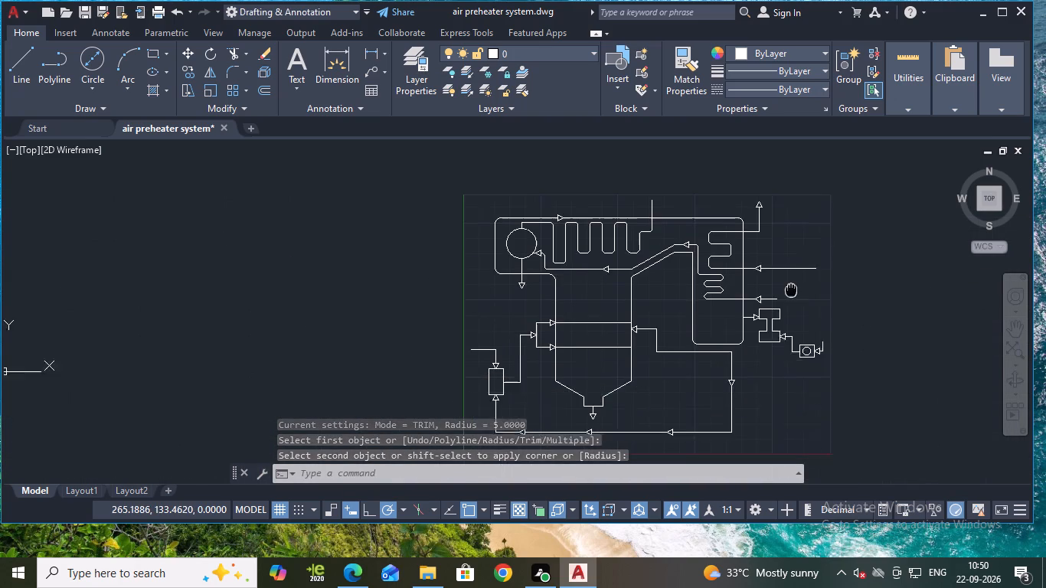
middle_drag(790, 286, 786, 276)
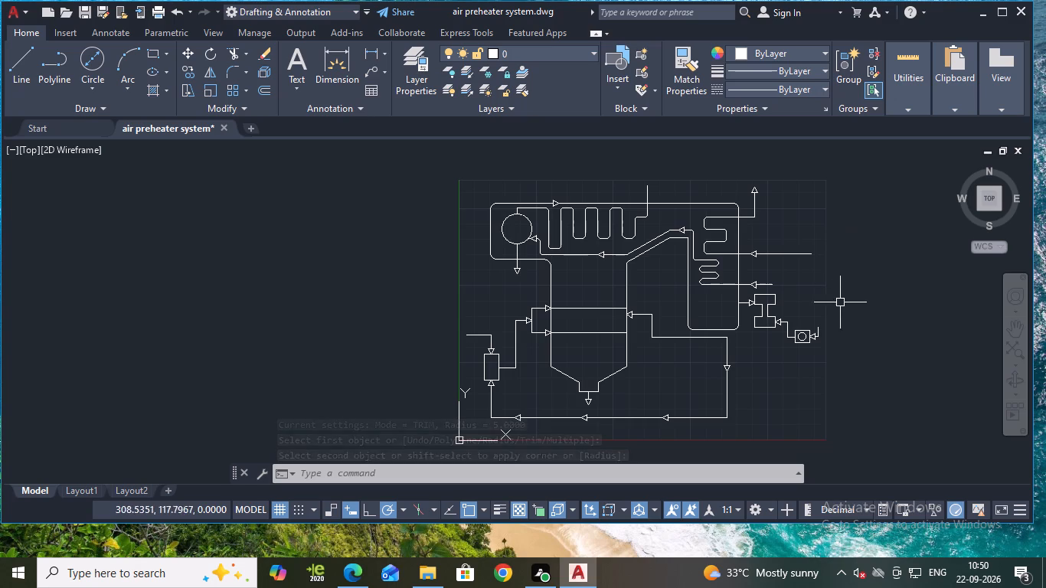
key(Escape)
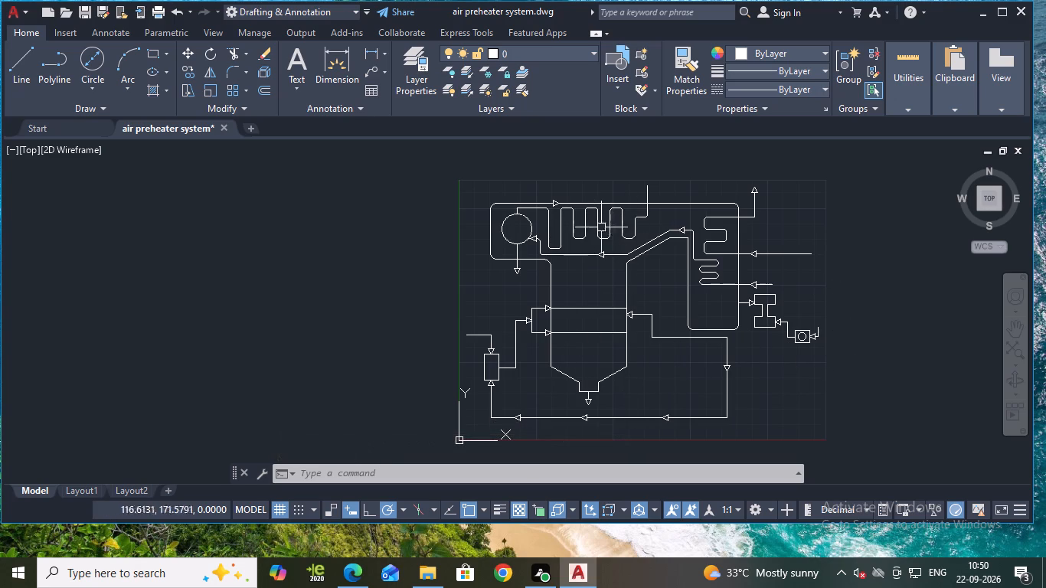
Add a multileader reading "steam drum" from the casing's top line above the circle, about 13 units long at 110°.
scroll(526, 191, up, 2)
middle_drag(590, 185, 515, 237)
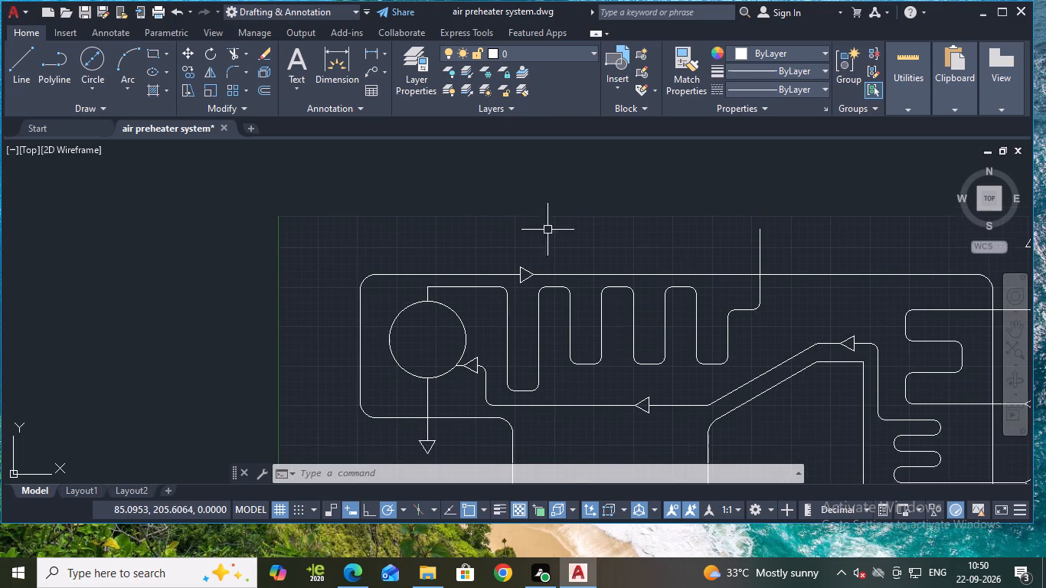
click(371, 69)
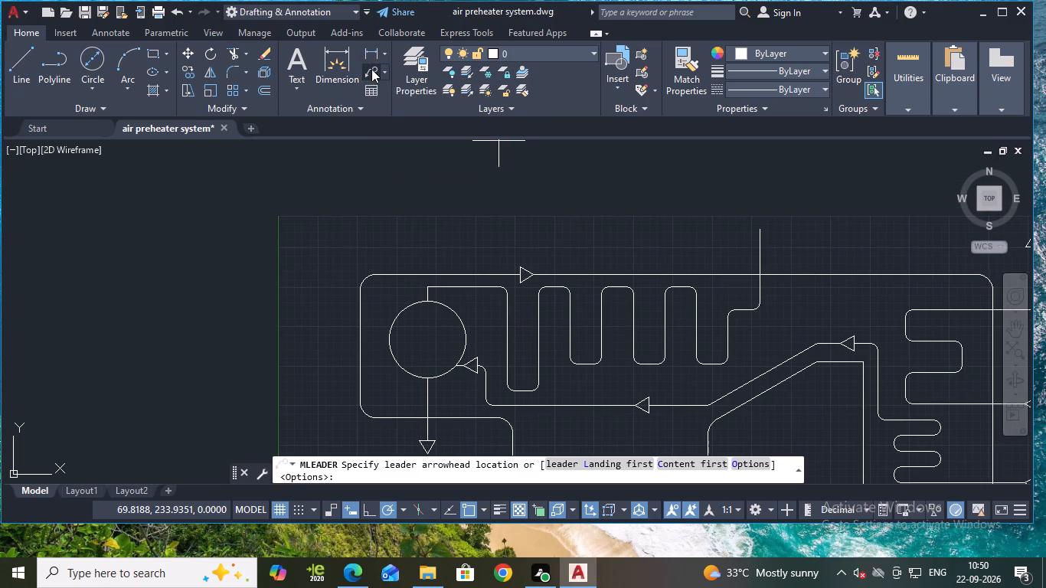
click(476, 273)
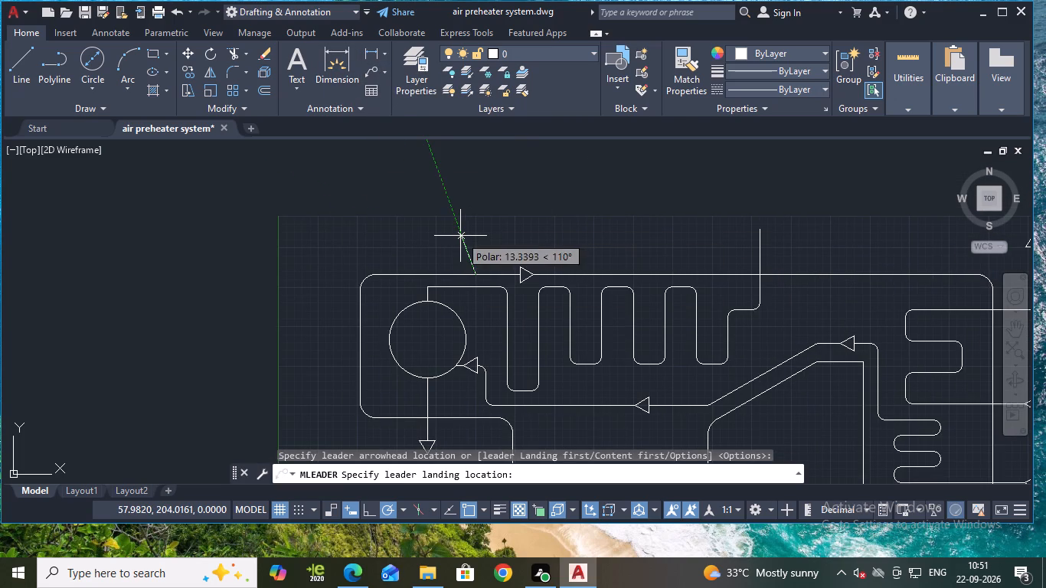
click(460, 236)
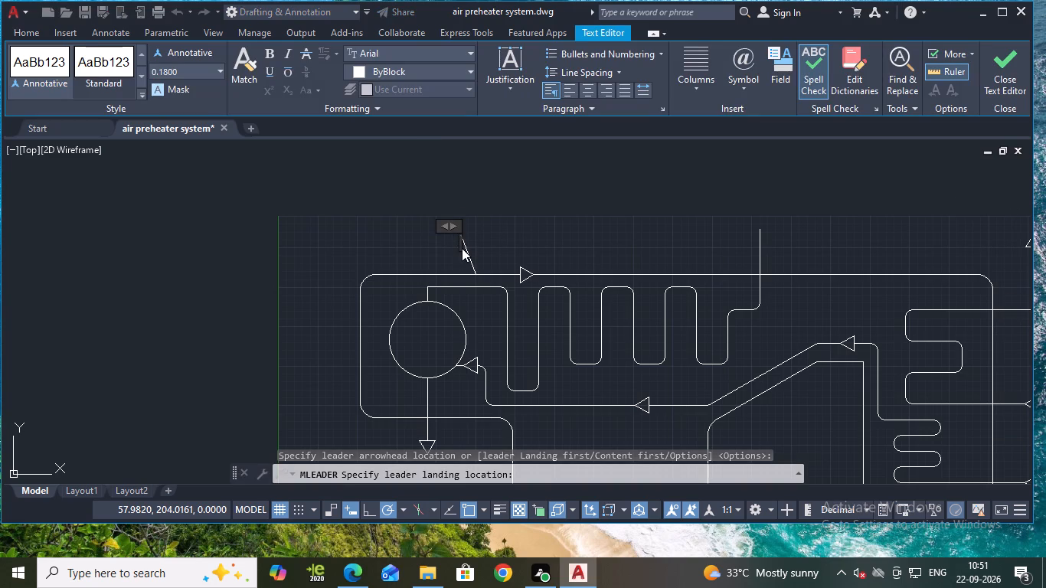
text(dr)
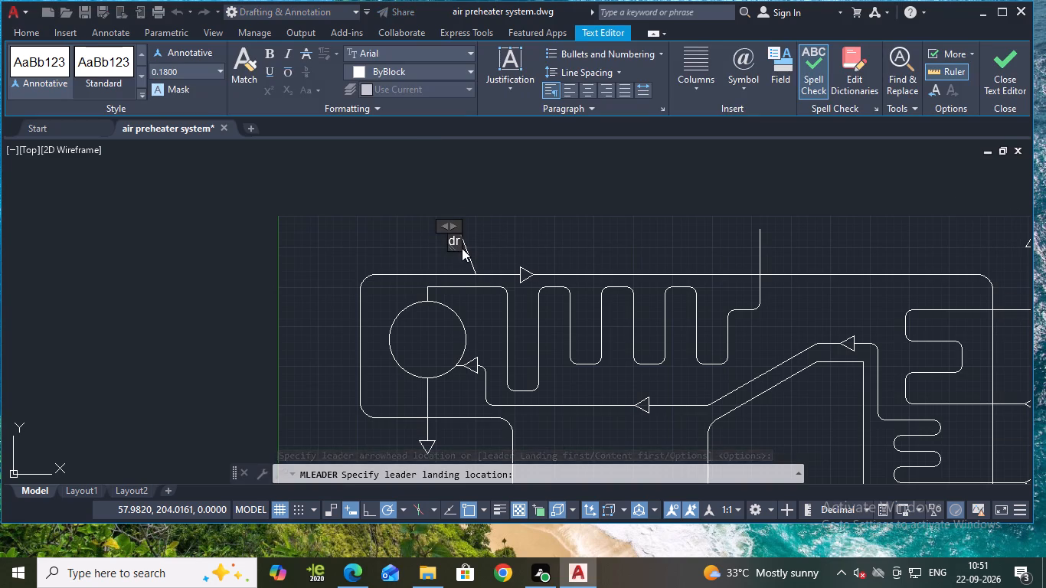
text(um)
key(BackSpace)
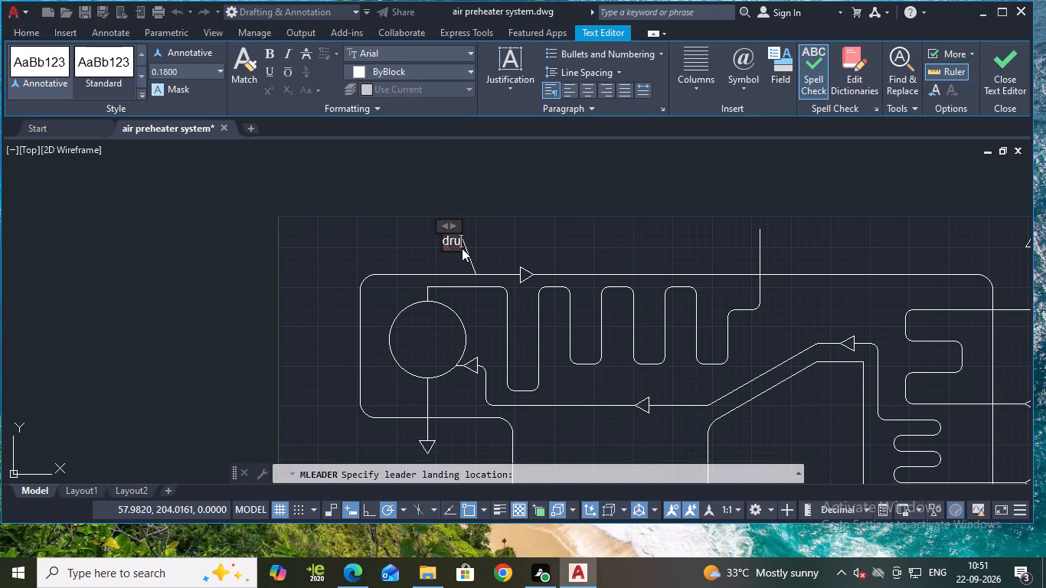
key(BackSpace)
key(BackSpace)
key(BackSpace)
text(steam drum)
click(998, 91)
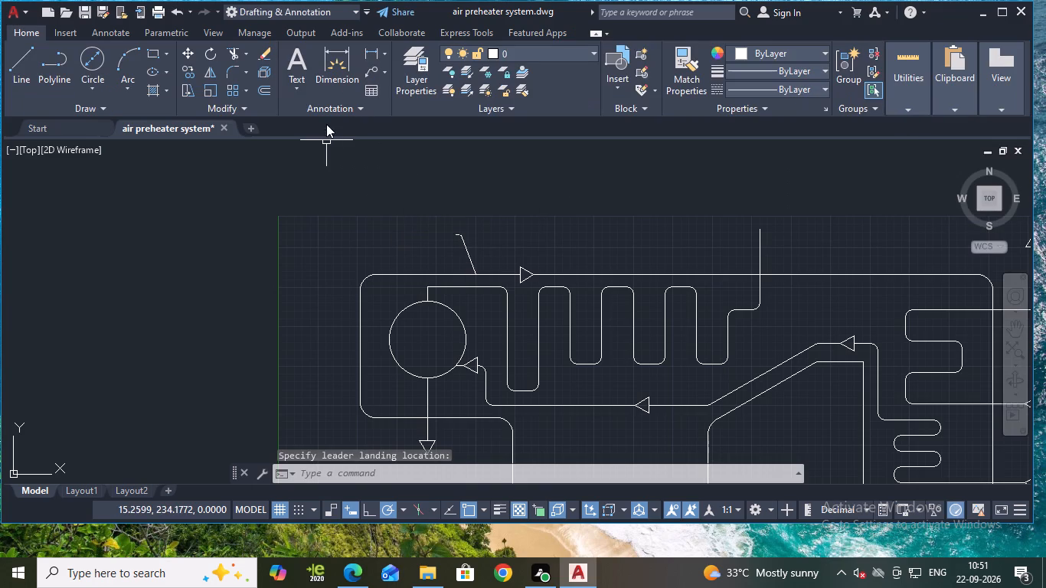
Make Annotative the current multileader style.
click(353, 109)
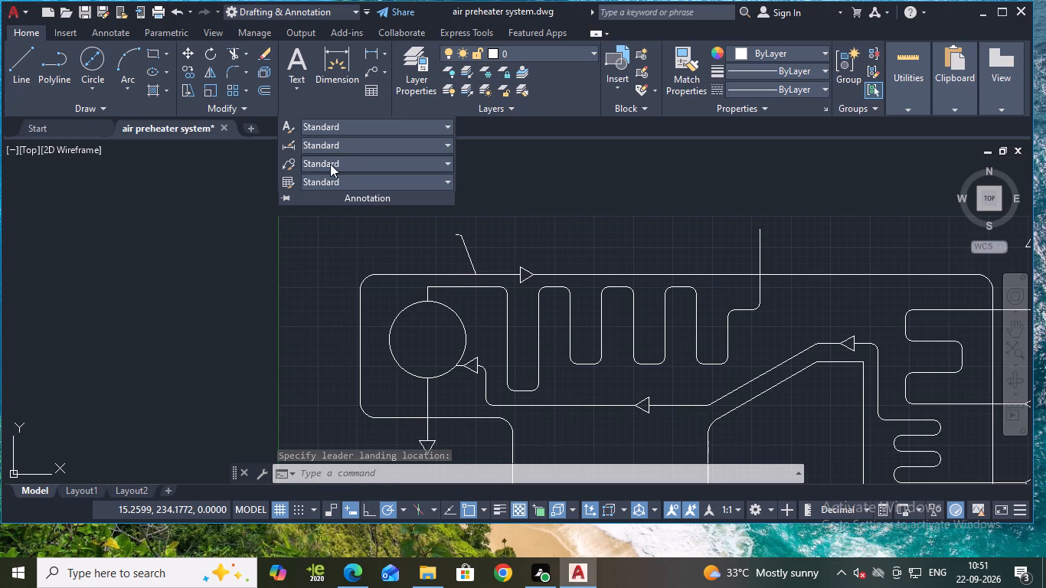
click(325, 162)
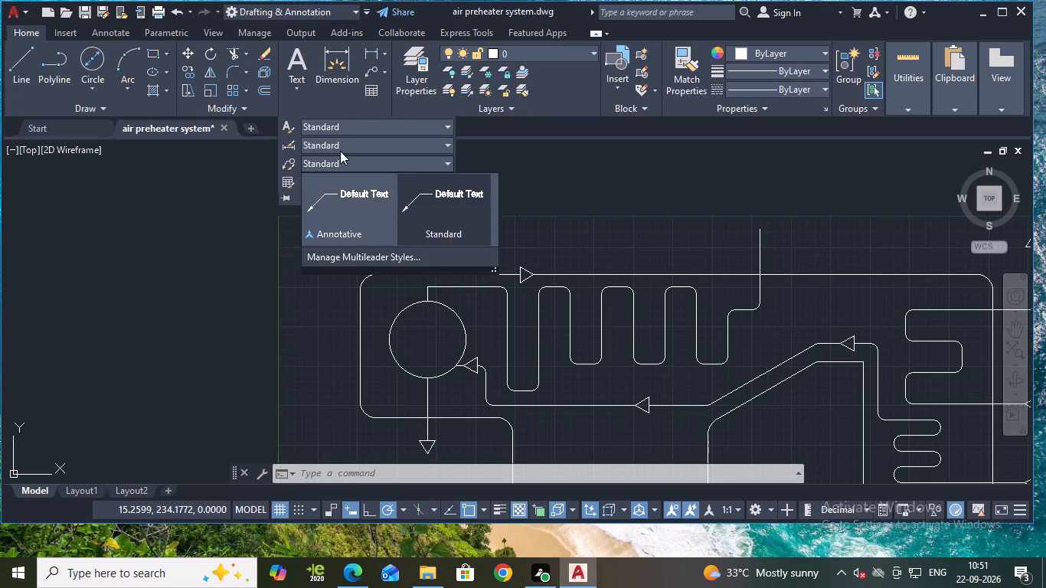
click(338, 146)
click(338, 146)
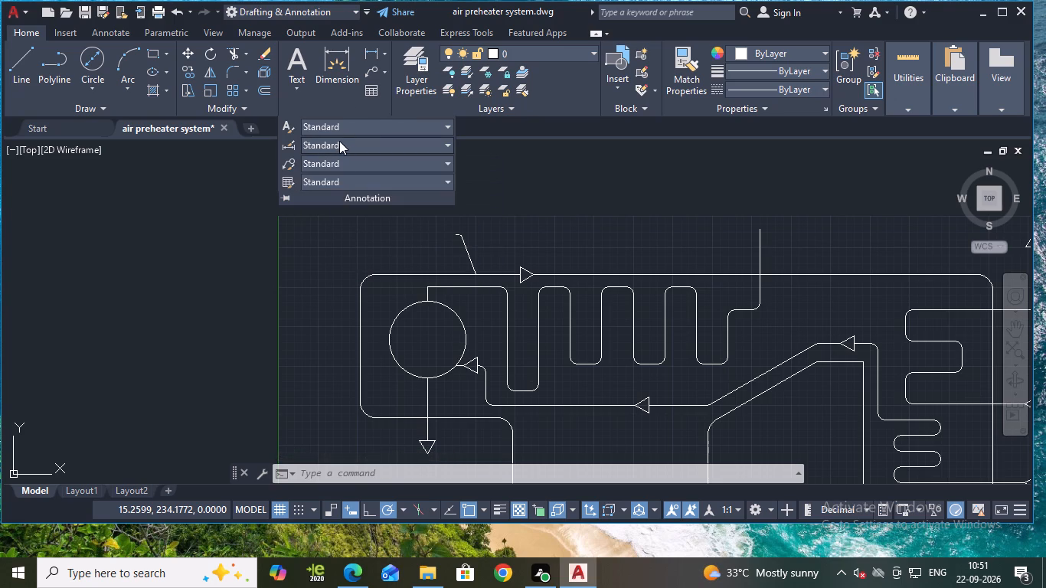
click(343, 164)
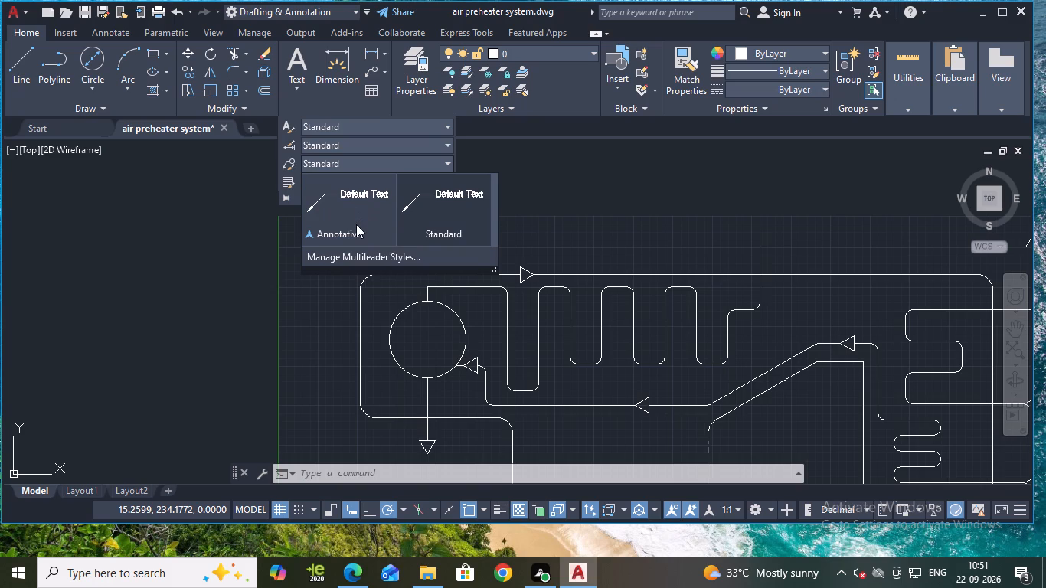
click(339, 234)
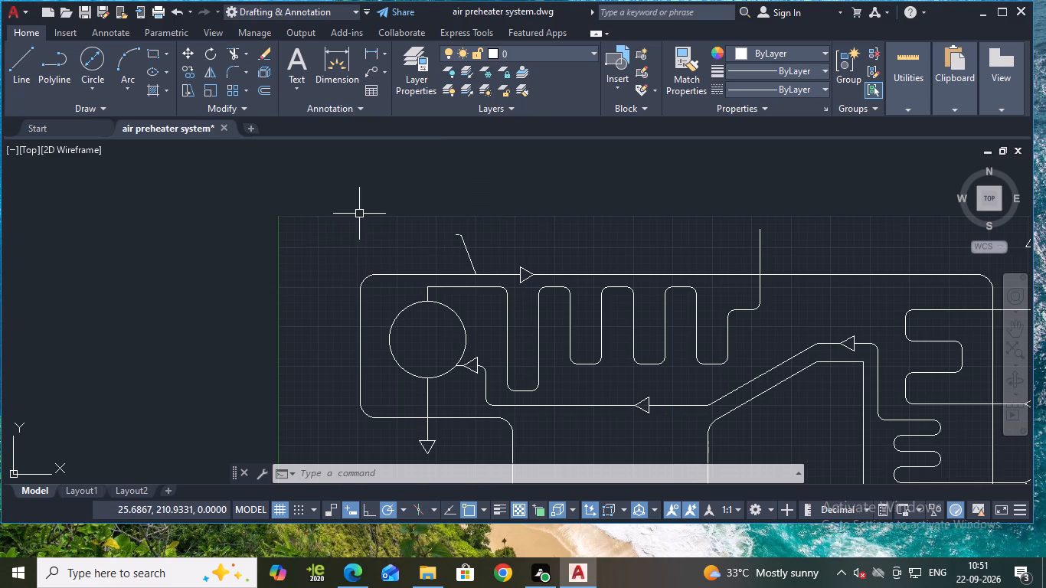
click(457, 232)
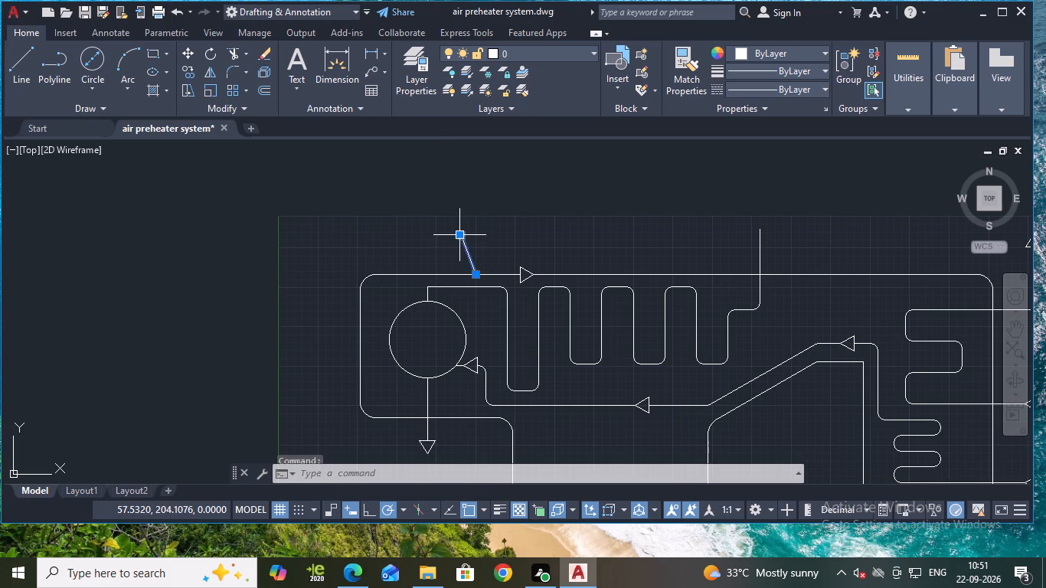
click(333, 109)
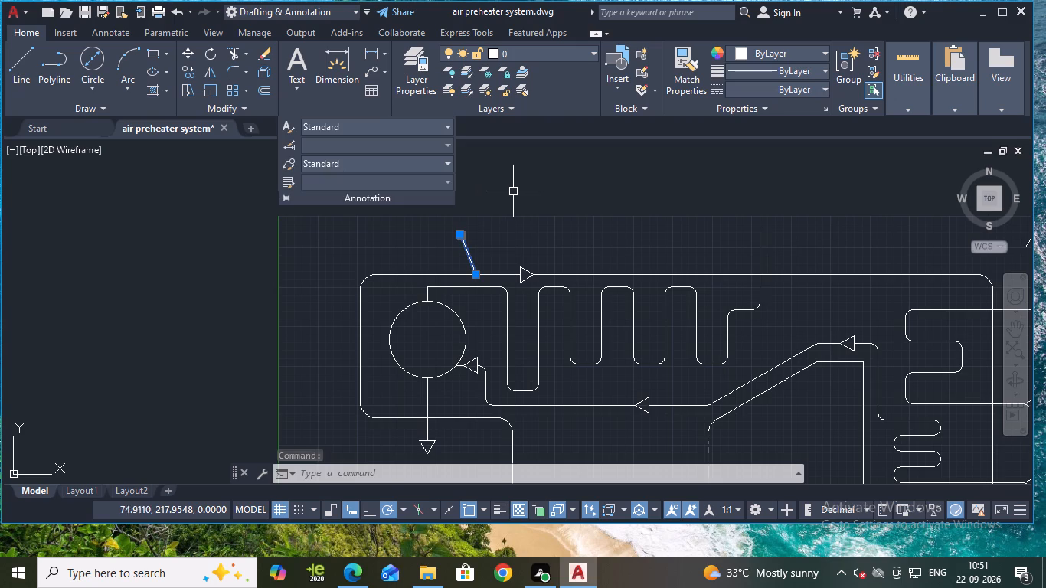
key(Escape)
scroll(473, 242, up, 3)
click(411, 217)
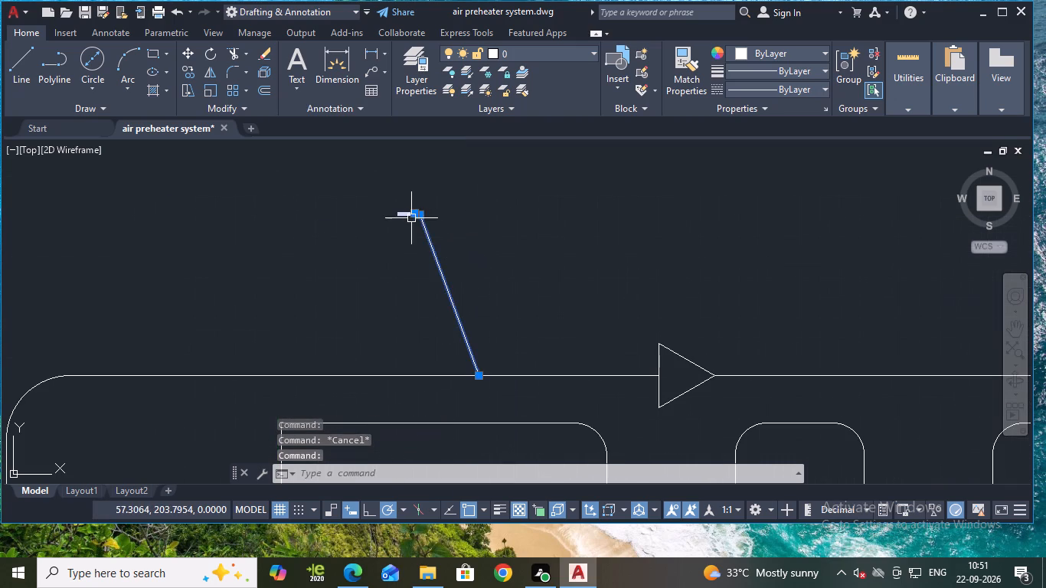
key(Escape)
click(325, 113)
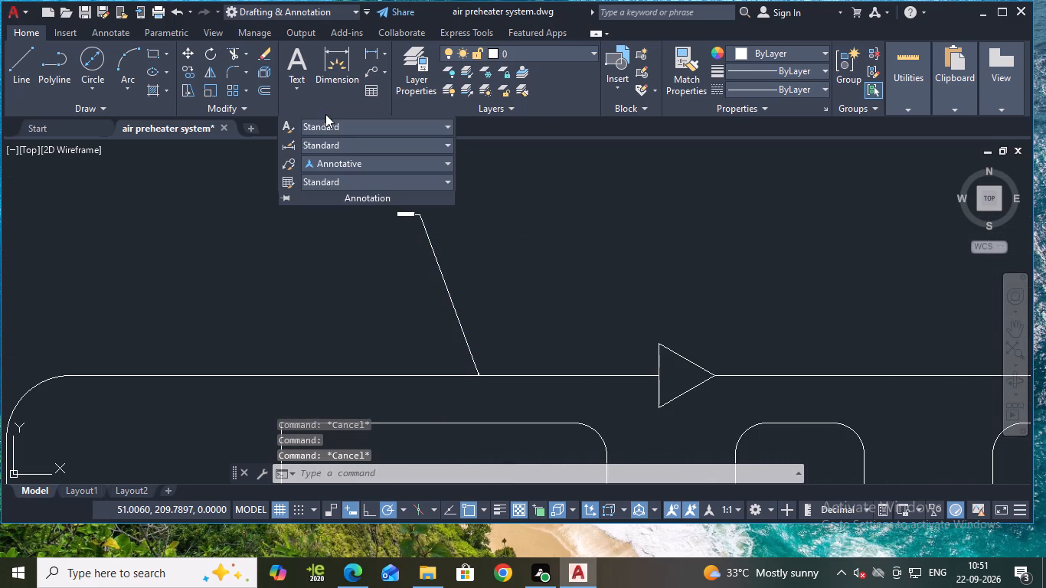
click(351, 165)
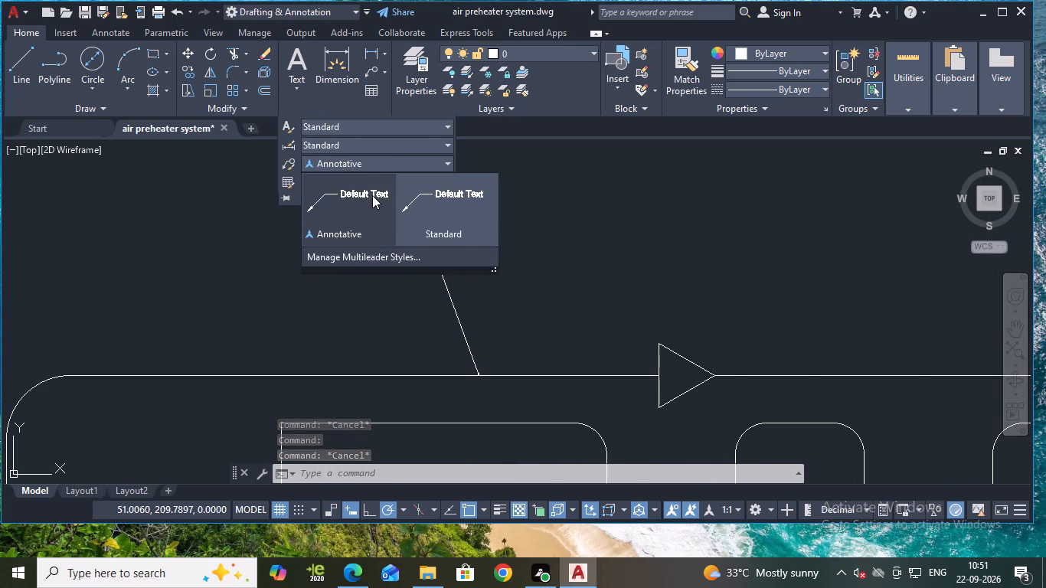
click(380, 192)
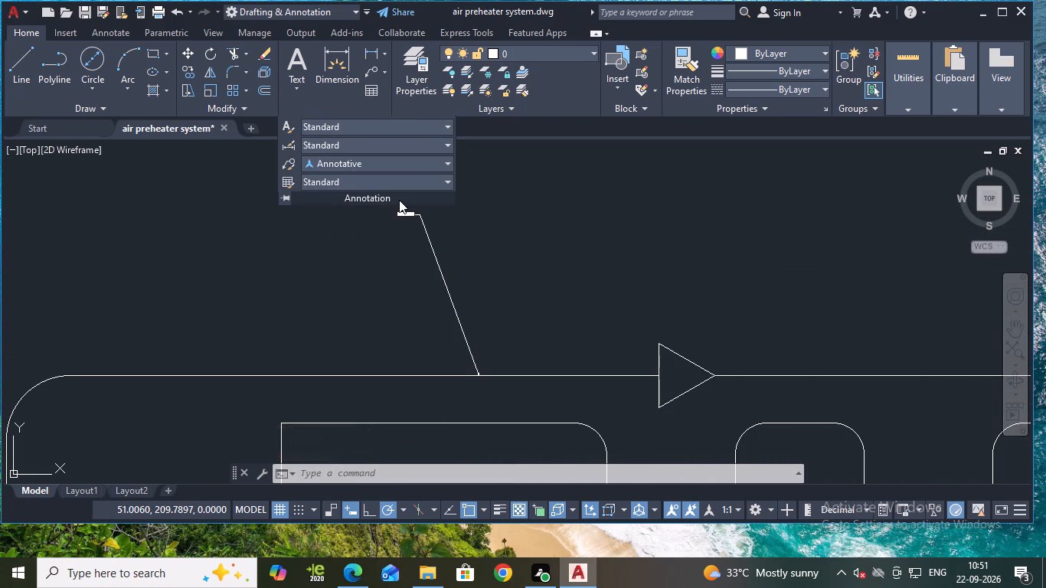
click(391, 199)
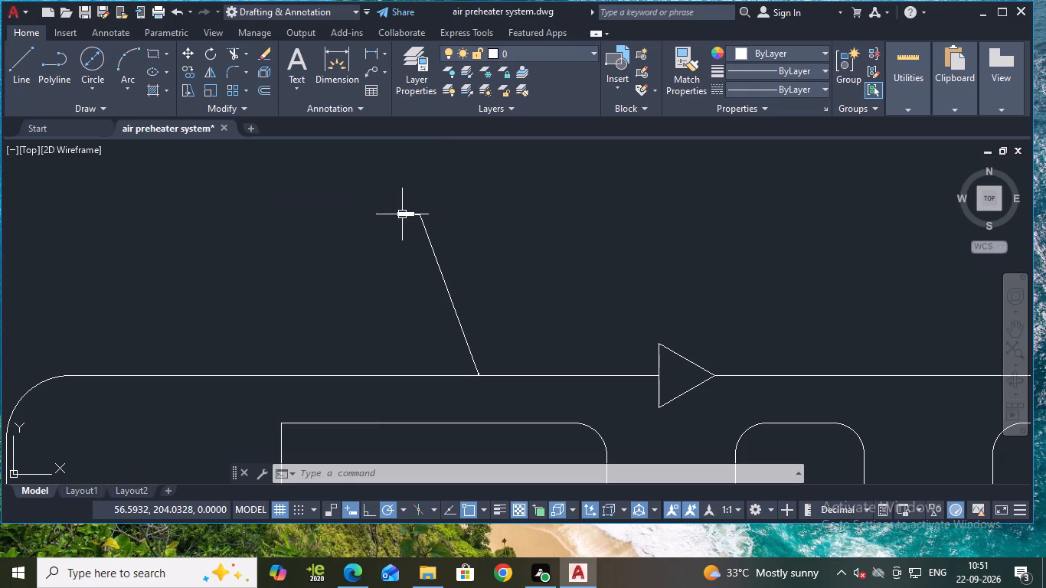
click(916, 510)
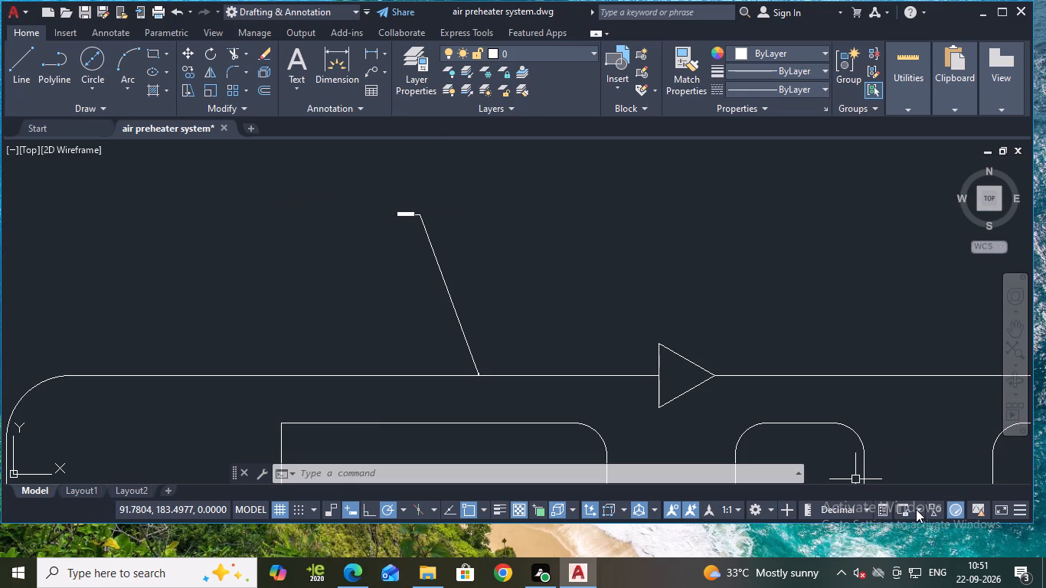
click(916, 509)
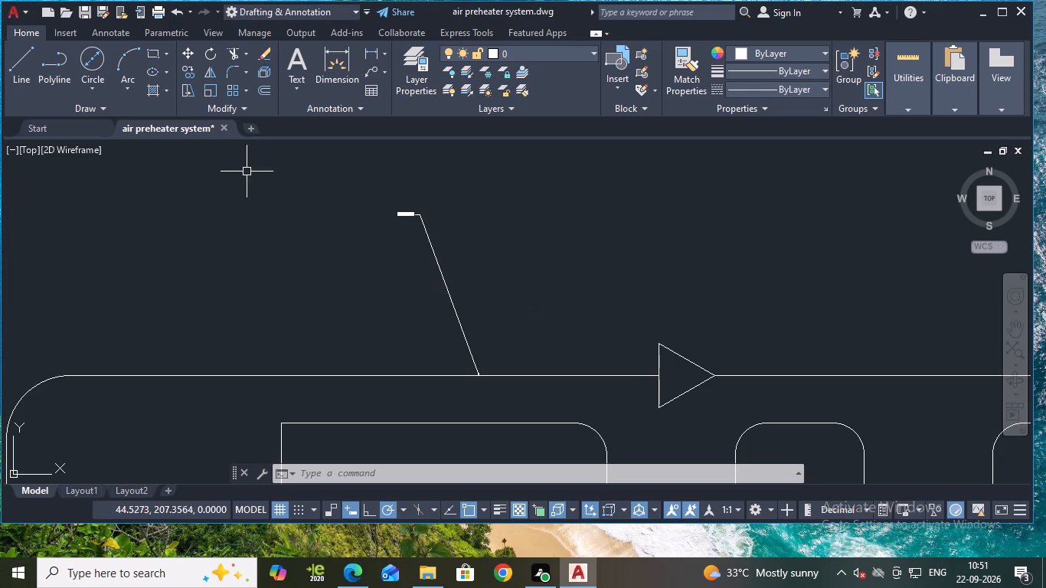
Modify the Annotative multileader style to use an arrowhead size of 5.
click(404, 211)
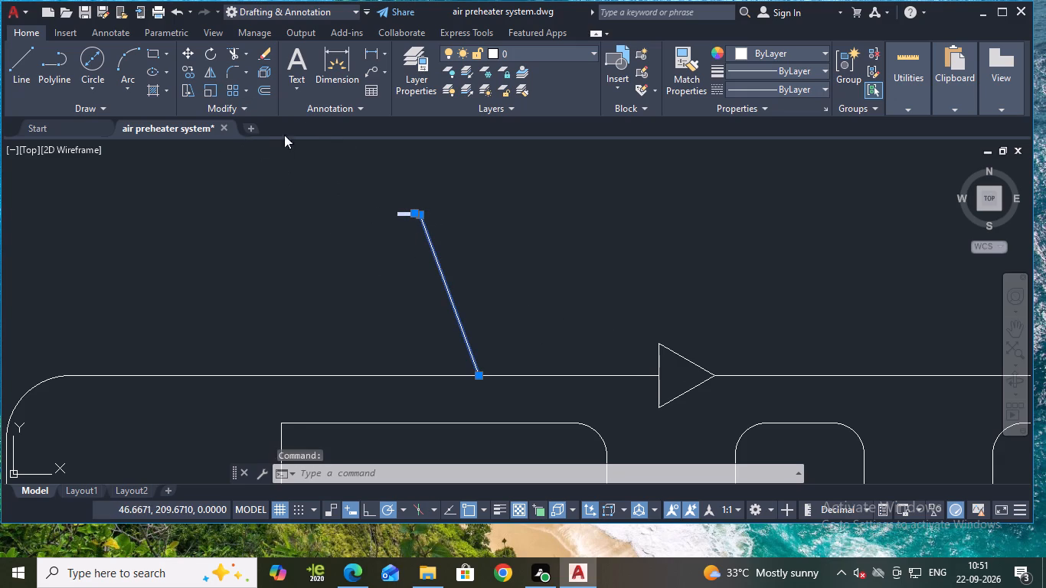
click(338, 112)
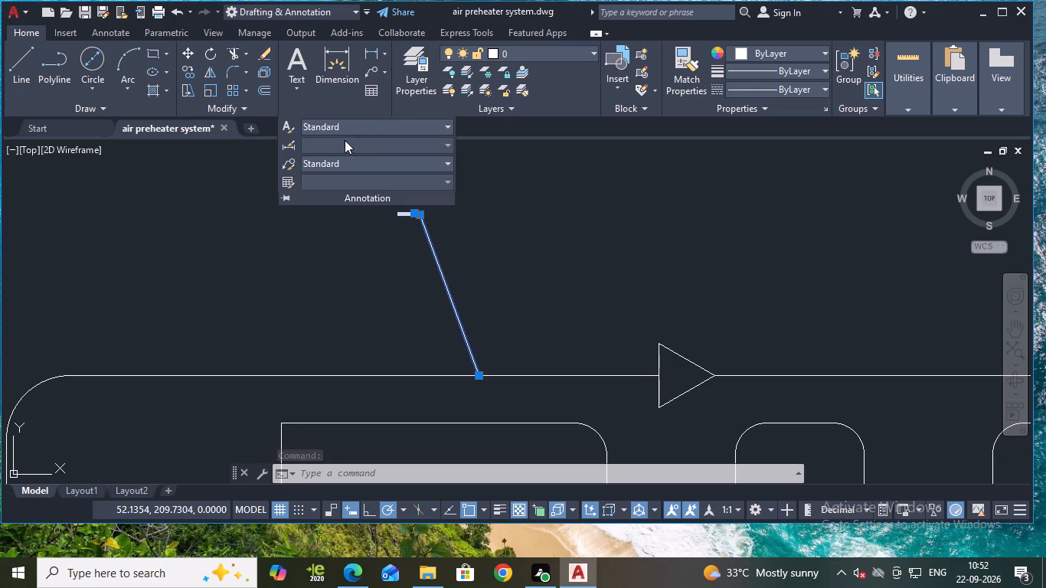
click(314, 164)
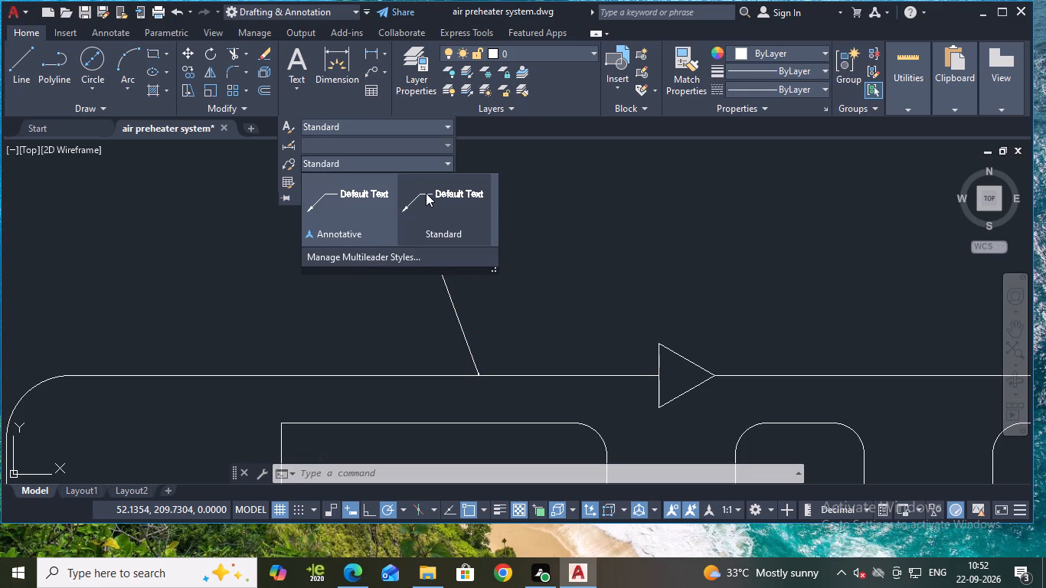
click(399, 250)
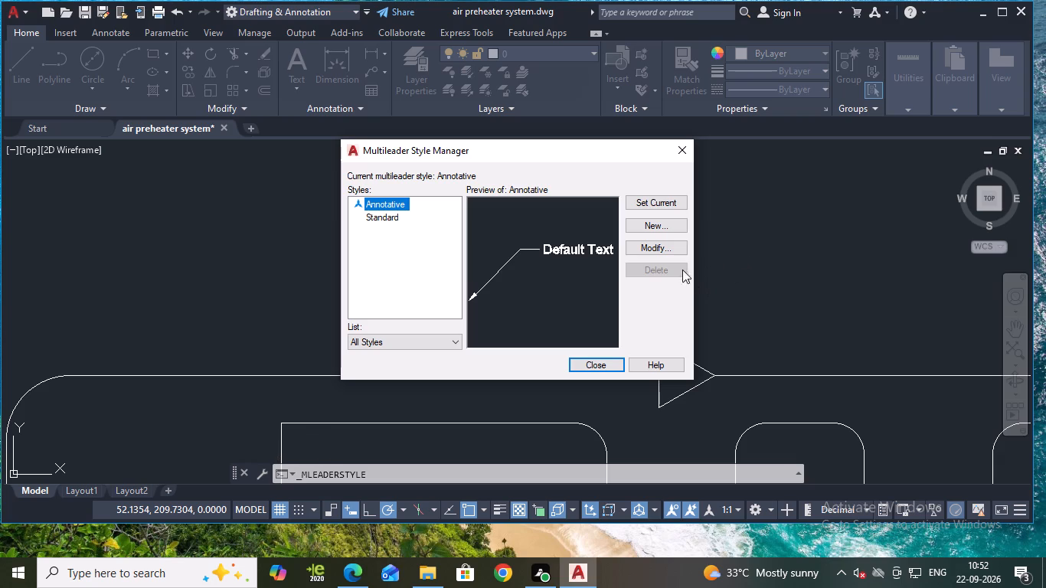
click(652, 247)
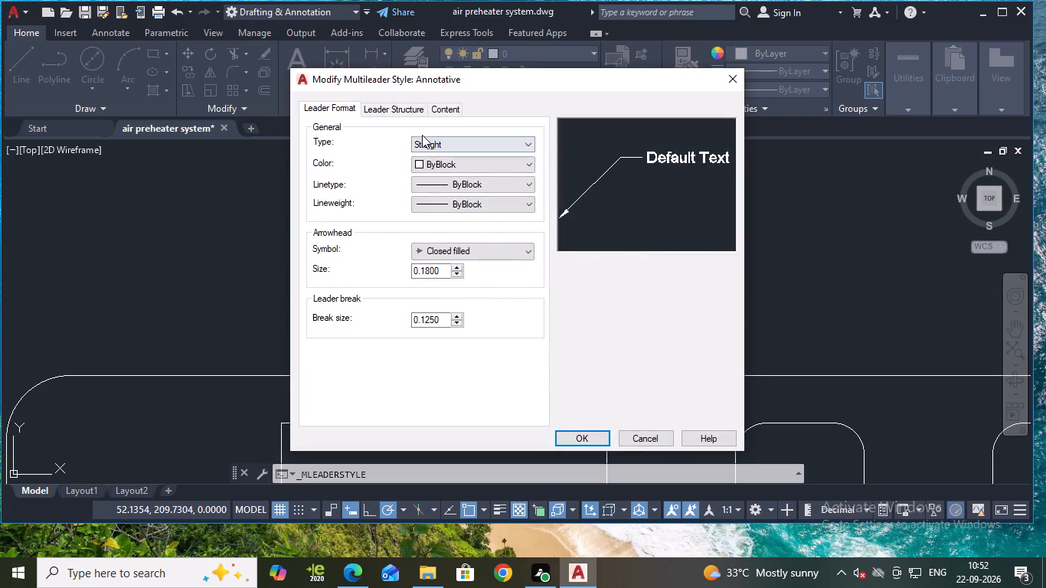
click(384, 111)
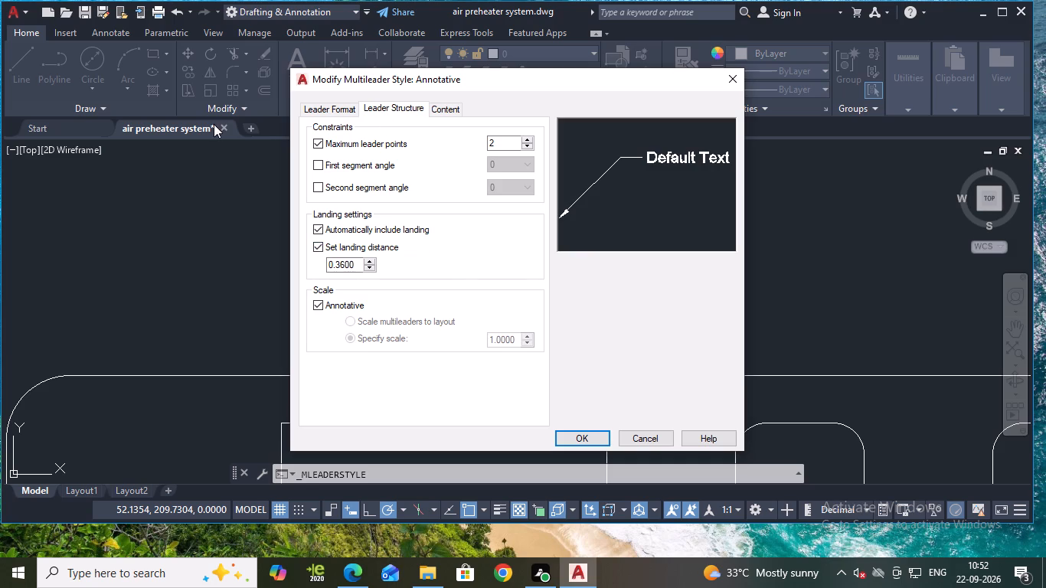
click(334, 116)
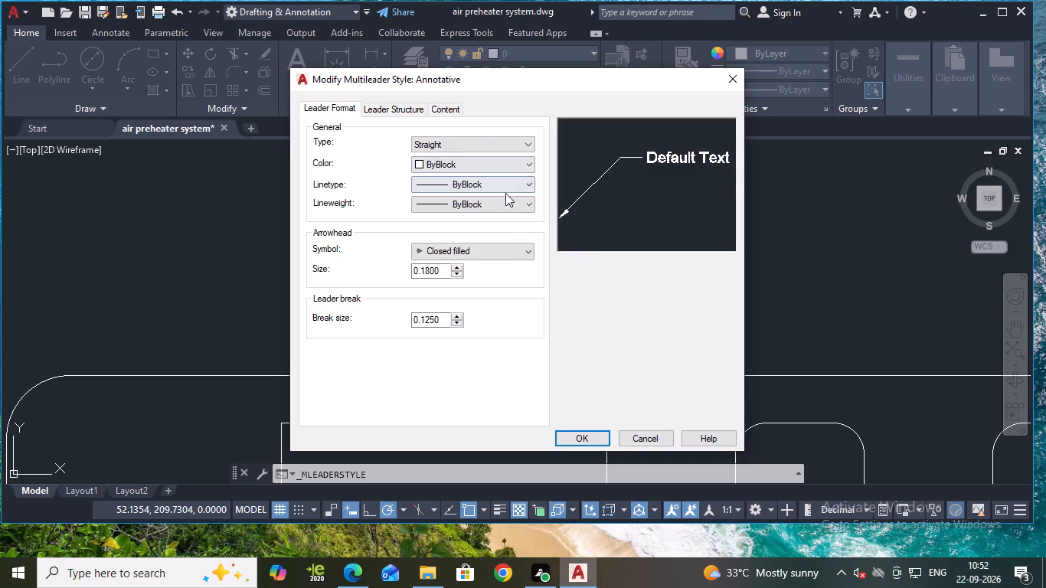
drag(441, 276, 400, 267)
key(5)
key(Return)
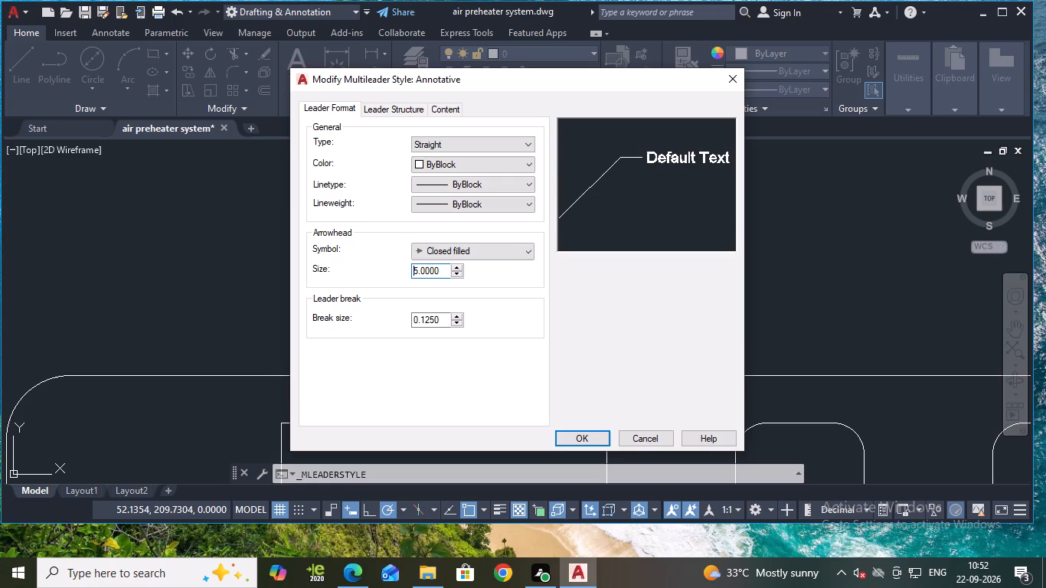
click(589, 439)
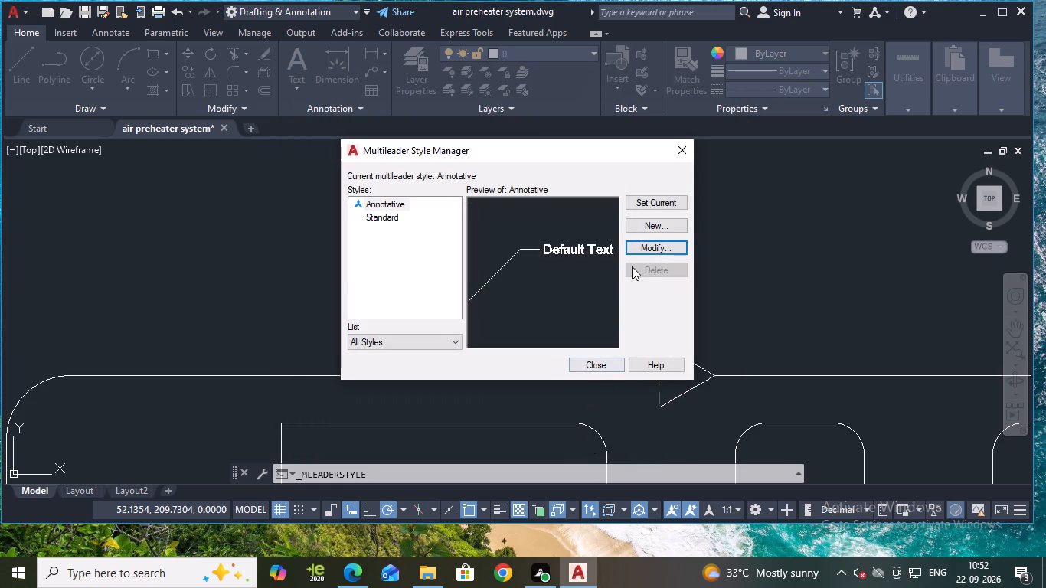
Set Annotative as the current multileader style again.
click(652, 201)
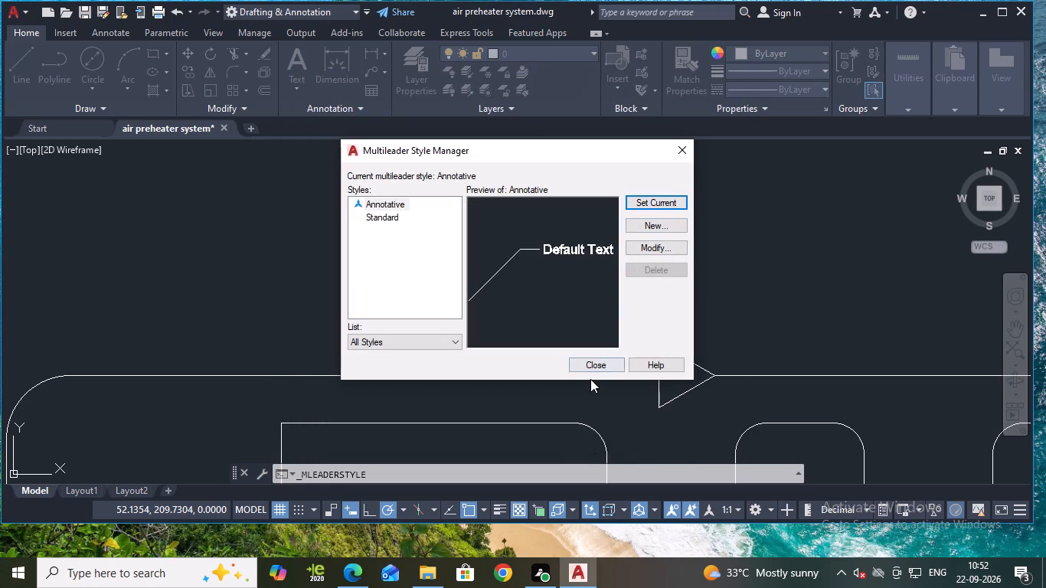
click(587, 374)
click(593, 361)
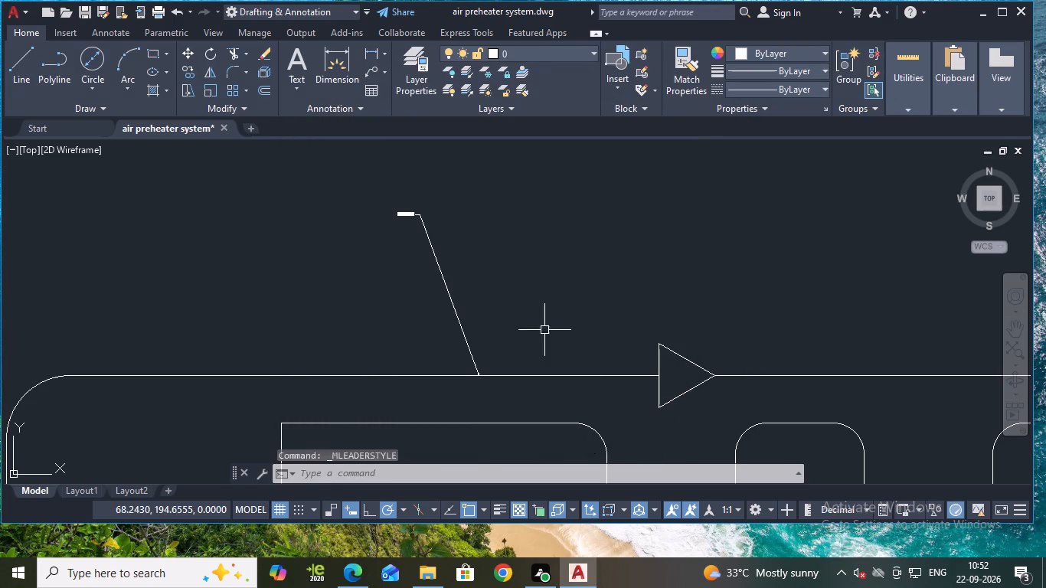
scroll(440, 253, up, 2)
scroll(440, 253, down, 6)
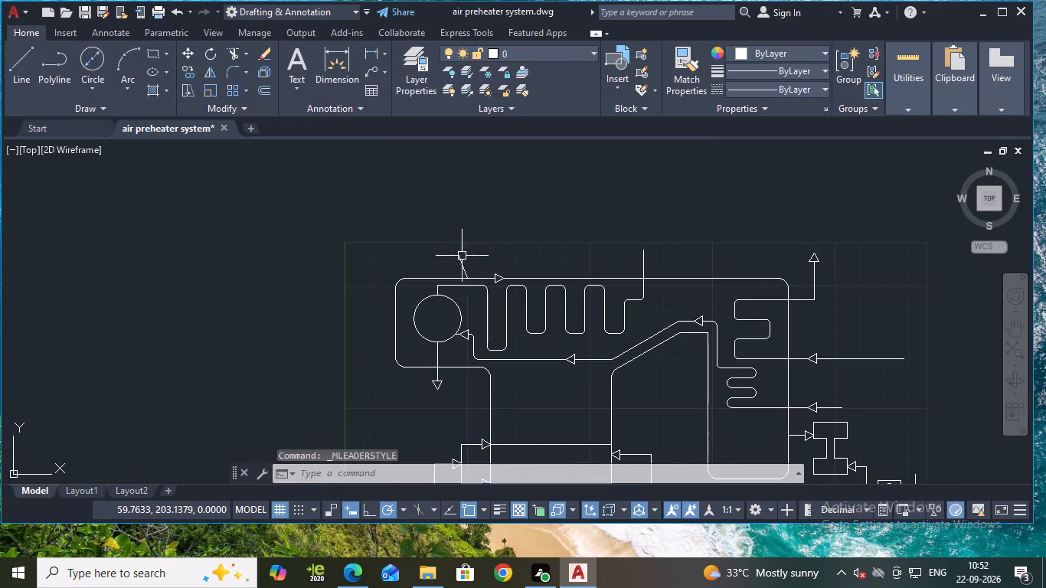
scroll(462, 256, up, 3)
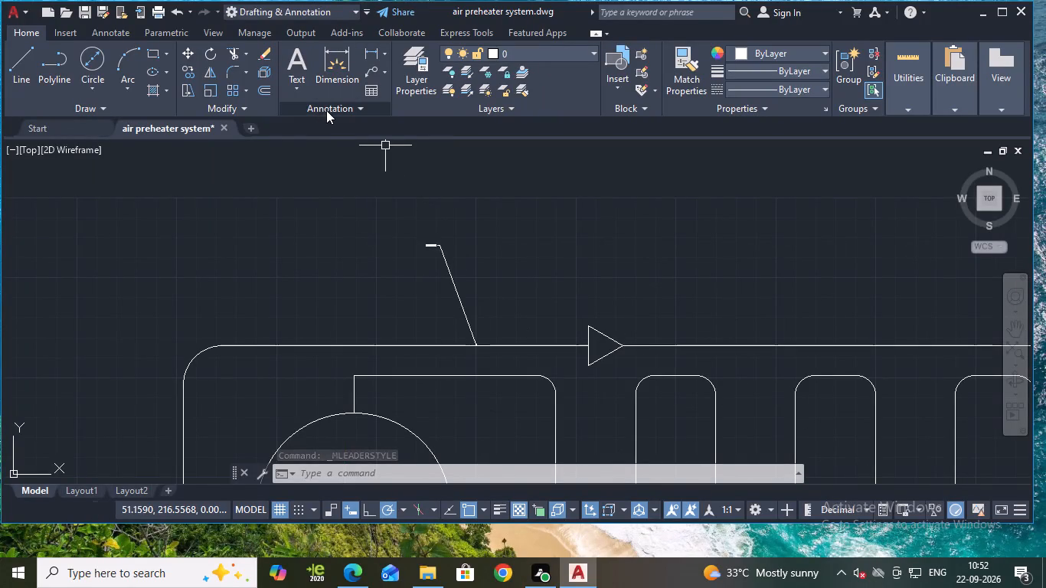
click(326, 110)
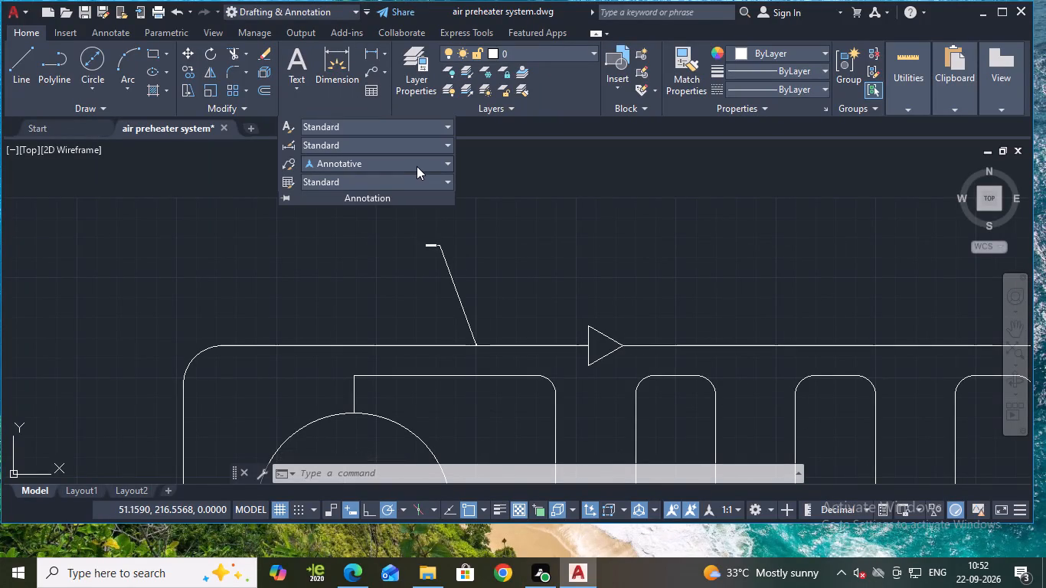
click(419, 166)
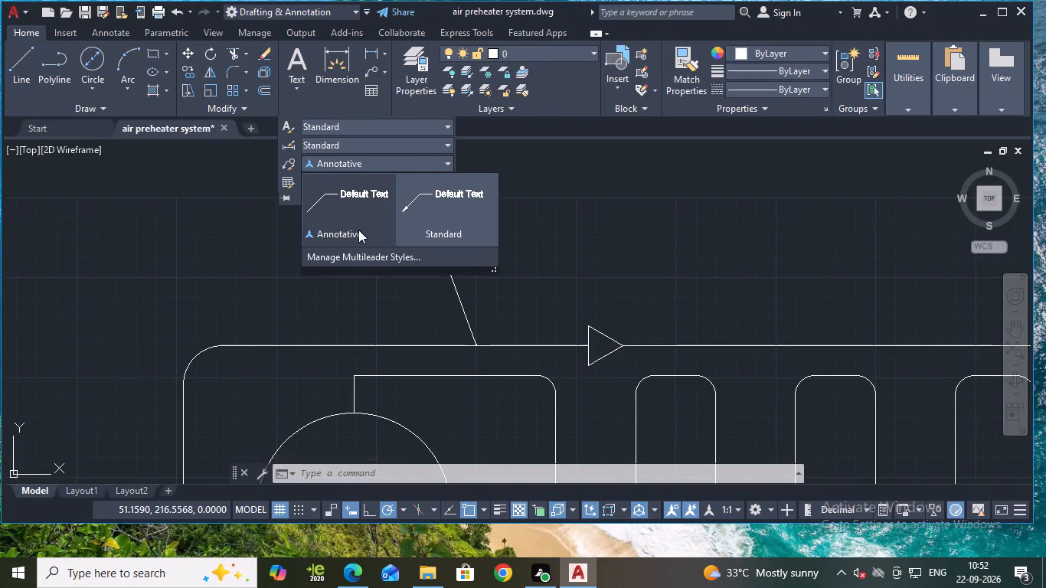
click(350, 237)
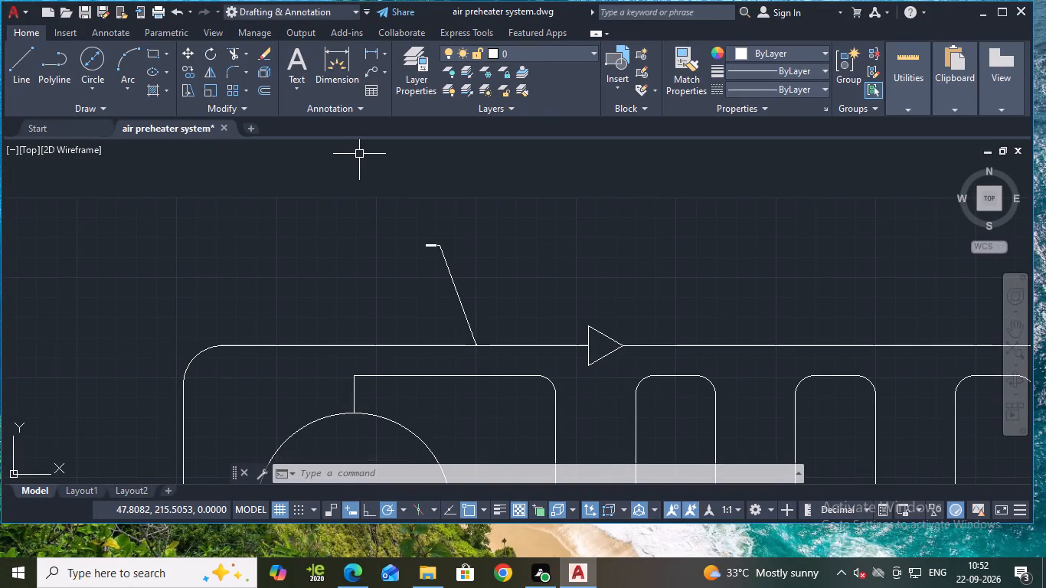
Switch the current multileader style to Standard.
click(358, 113)
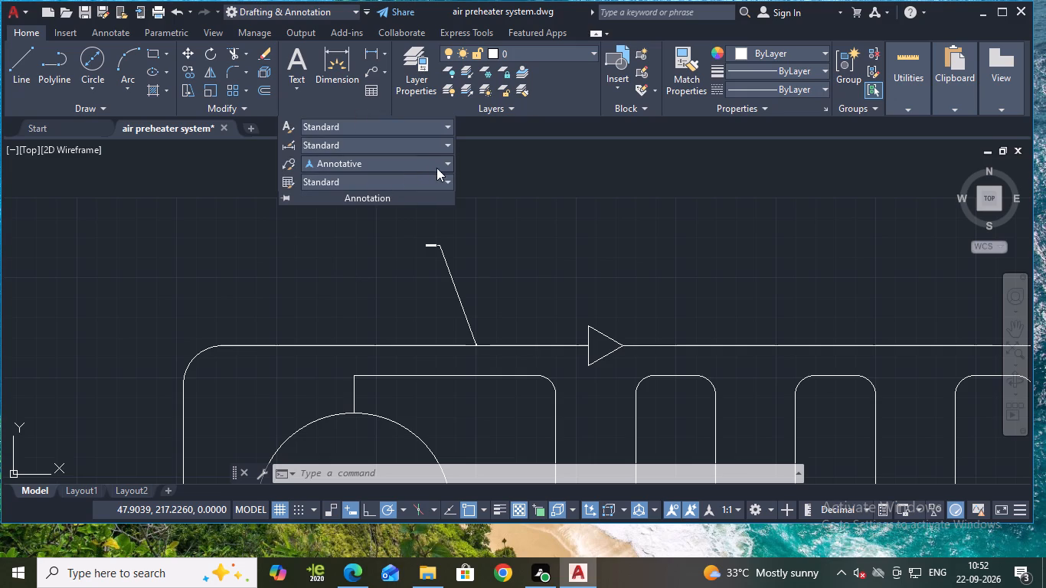
click(443, 165)
click(472, 218)
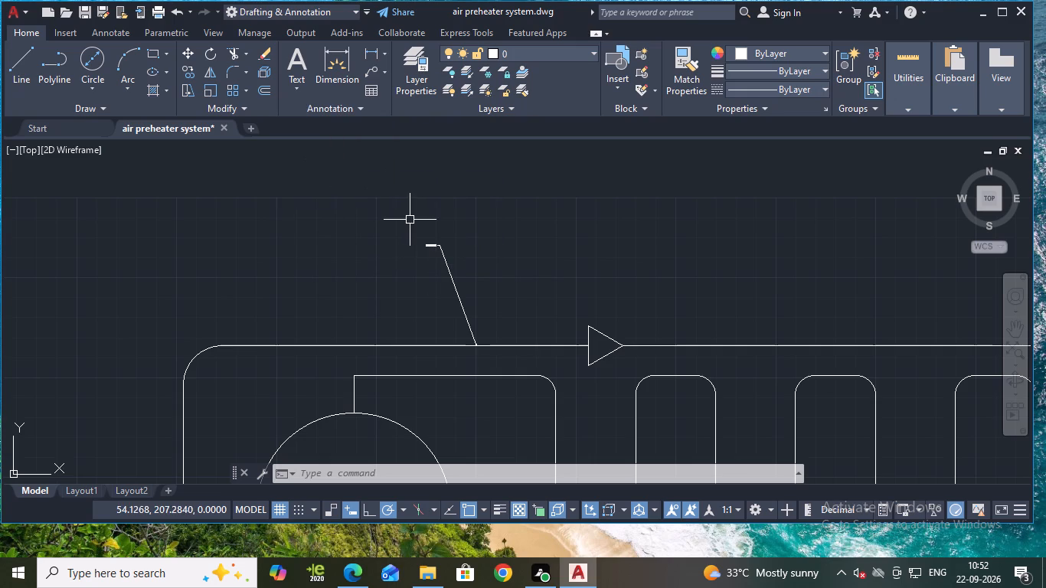
click(323, 106)
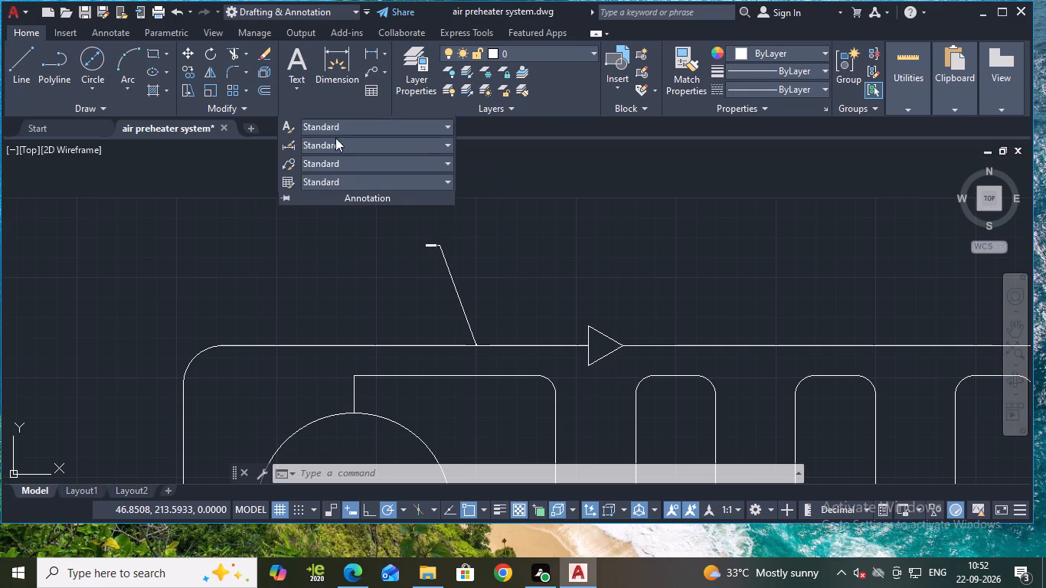
click(354, 191)
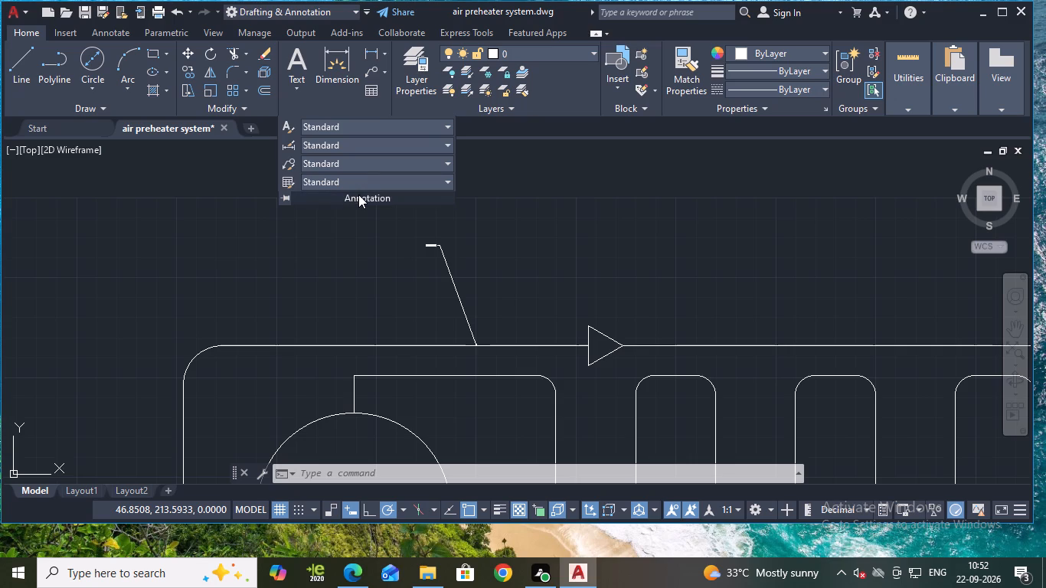
click(359, 195)
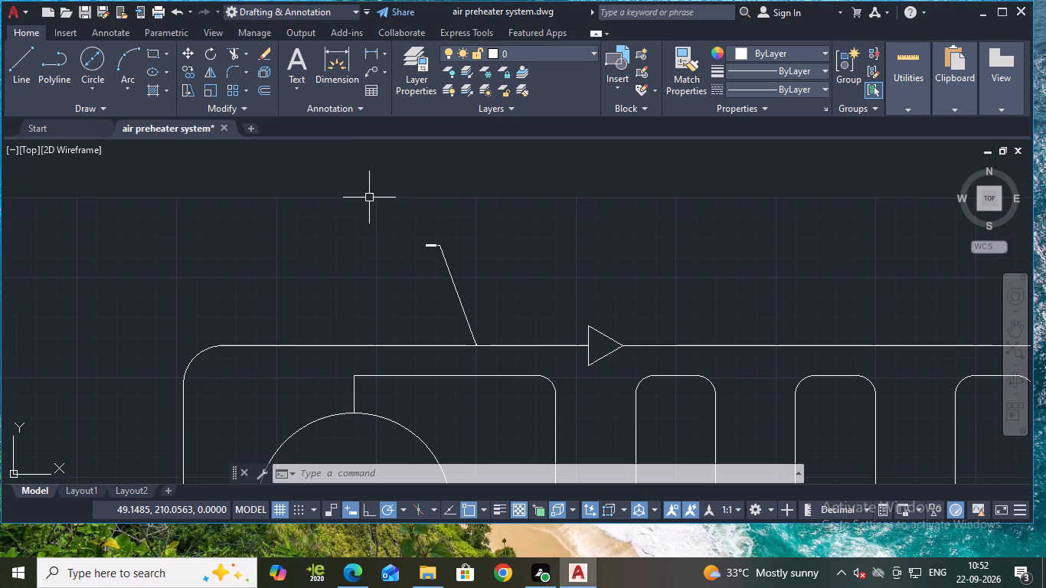
Modify the Standard multileader style used by the "steam drum" label to an arrowhead size of 5.
click(434, 243)
scroll(391, 184, up, 4)
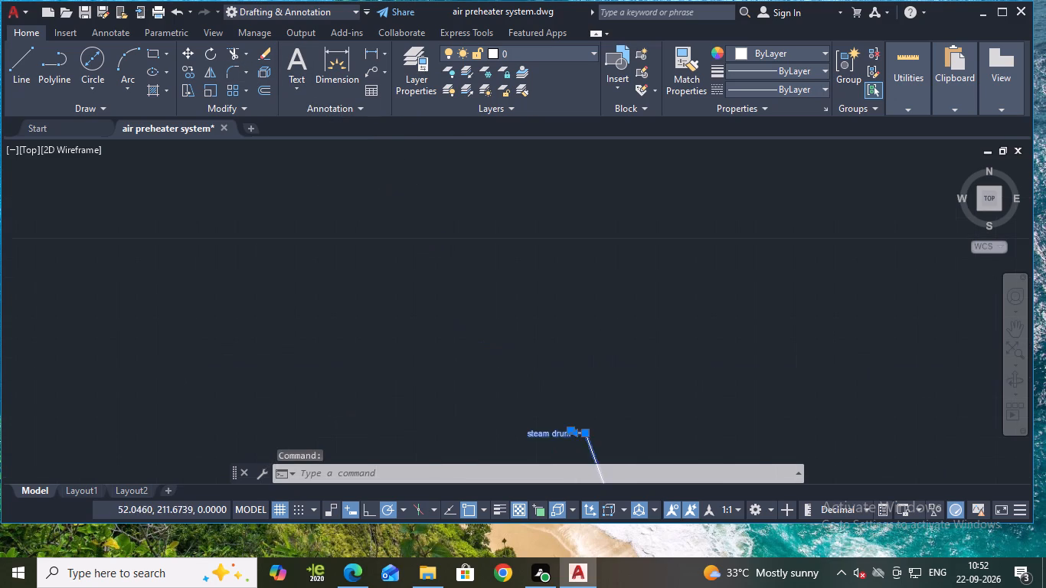
scroll(412, 190, down, 3)
click(322, 113)
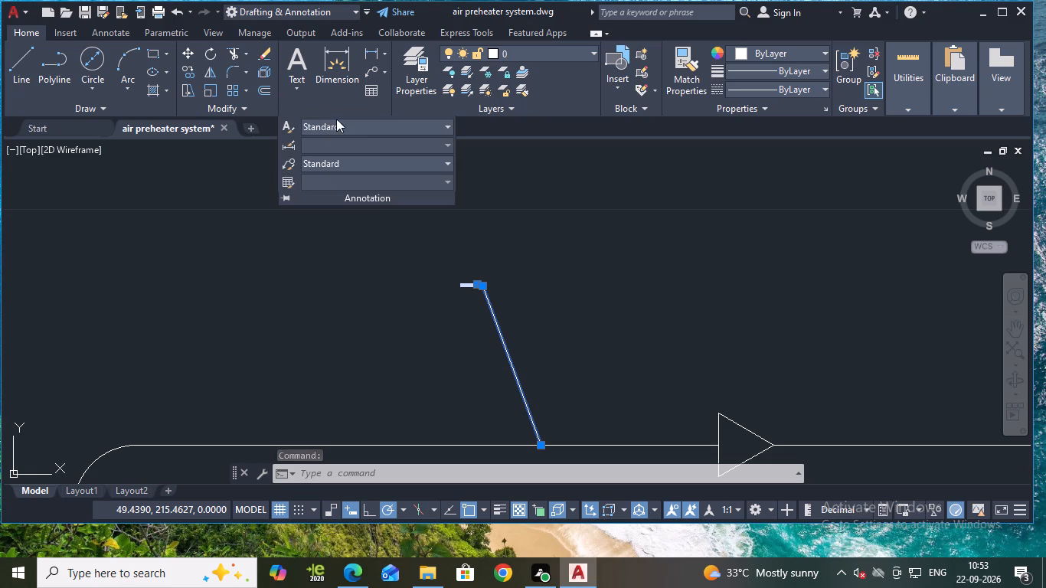
click(417, 162)
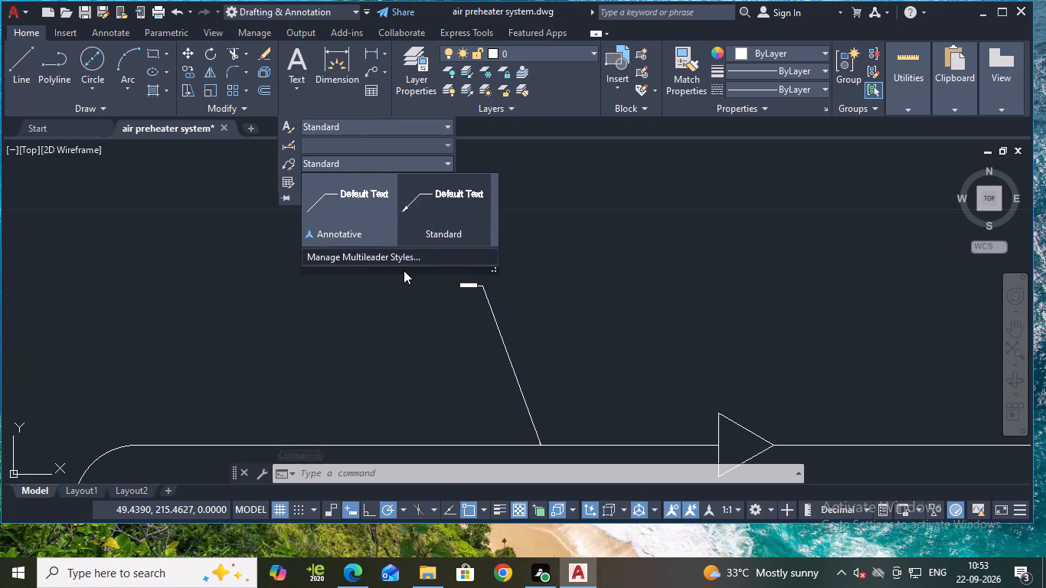
click(385, 260)
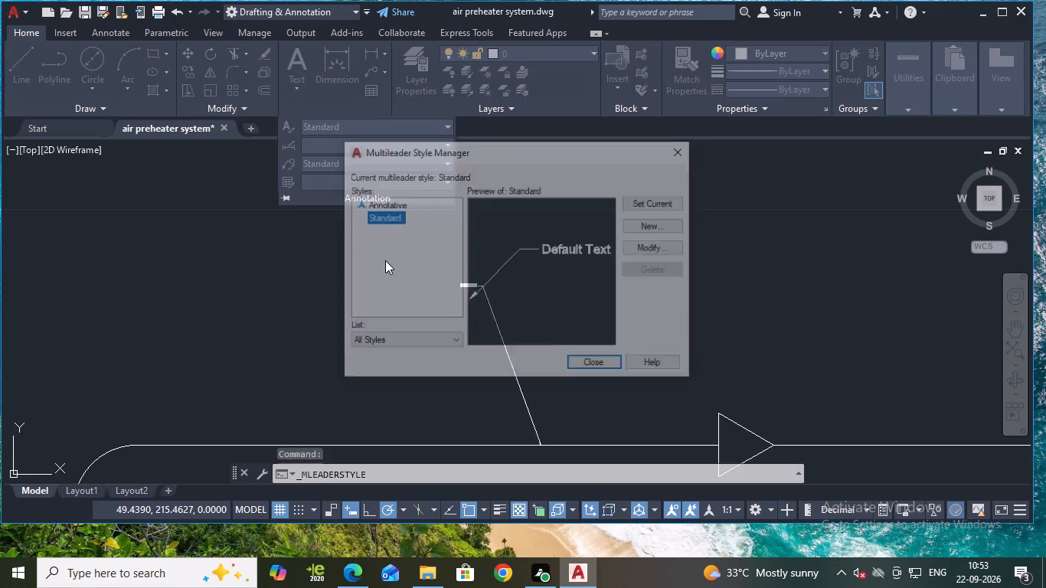
click(670, 246)
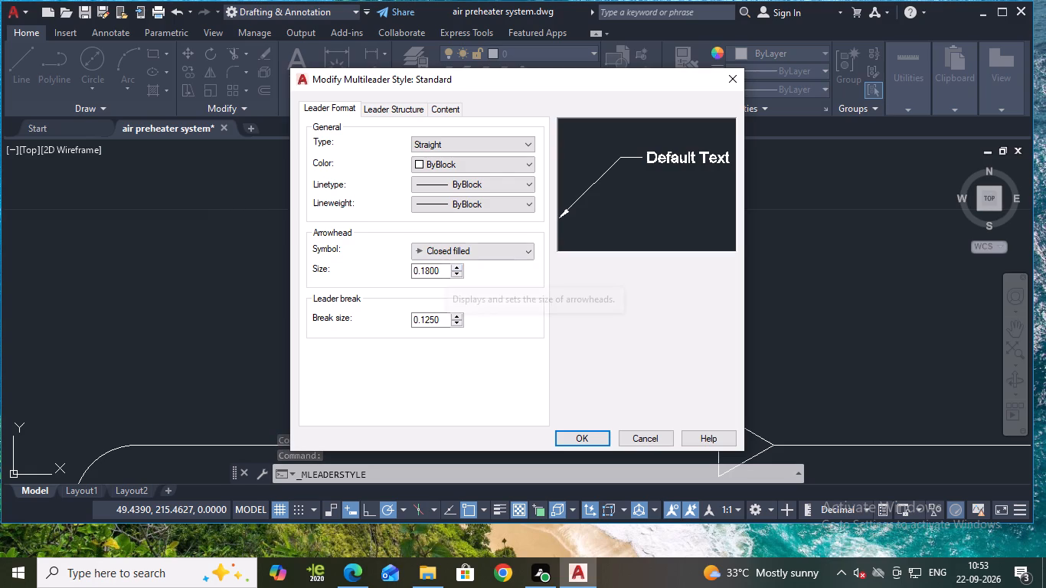
click(443, 268)
drag(443, 268, 412, 267)
key(5)
key(Return)
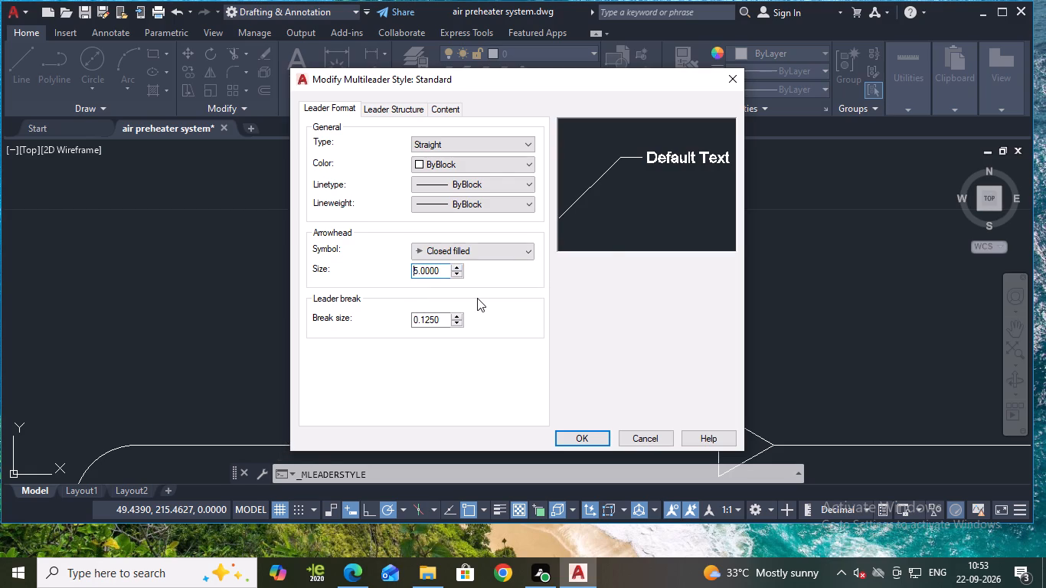
Specify a scale of 5 in the Standard multileader style's leader structure, and keep Standard as the current style.
click(387, 111)
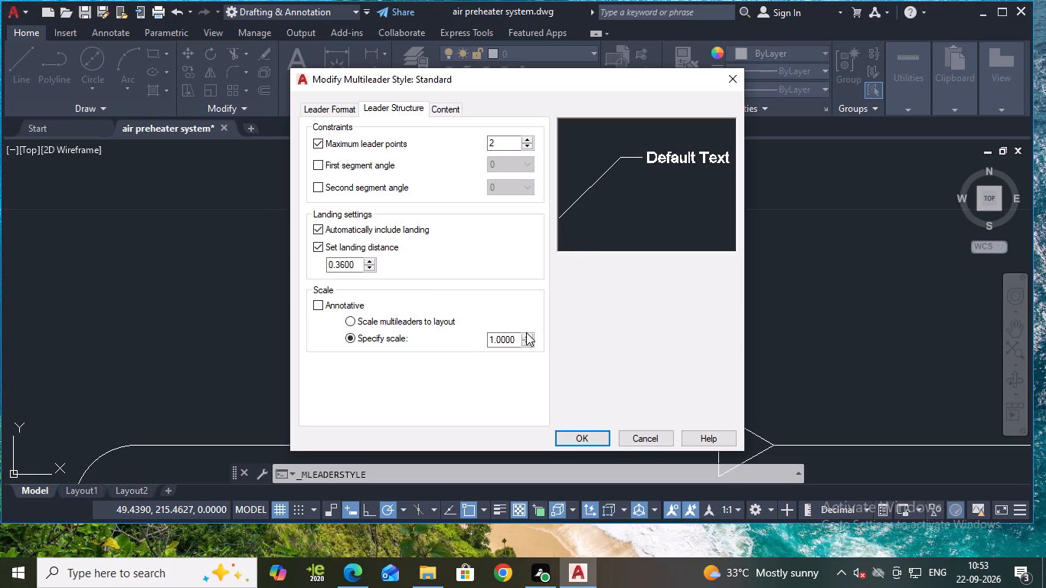
drag(515, 340, 479, 335)
key(5)
key(Return)
click(586, 438)
click(645, 200)
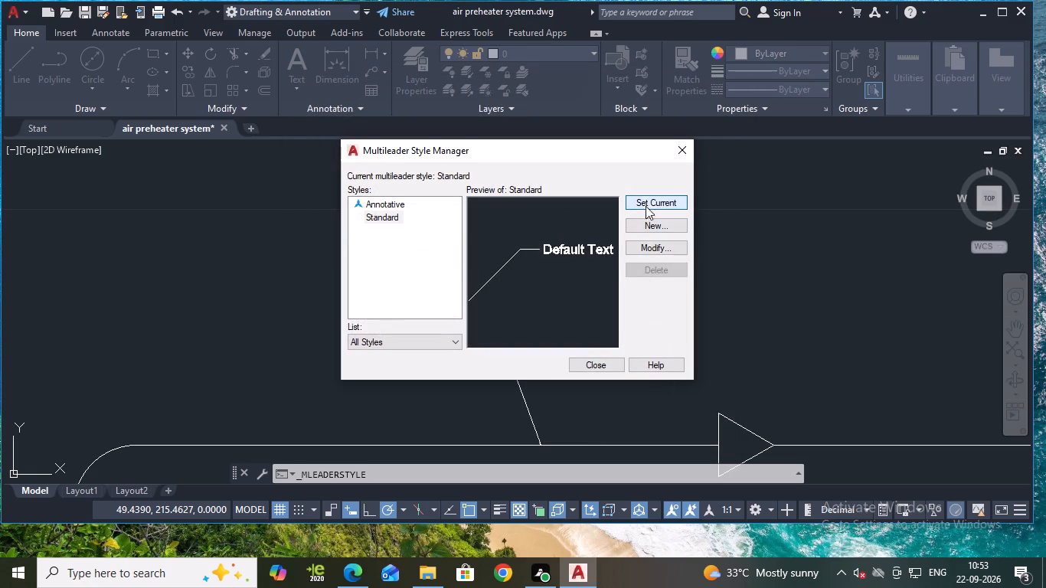
click(574, 371)
Set the Standard multileader style's arrowhead size to 15 and keep the style current.
scroll(574, 371, down, 2)
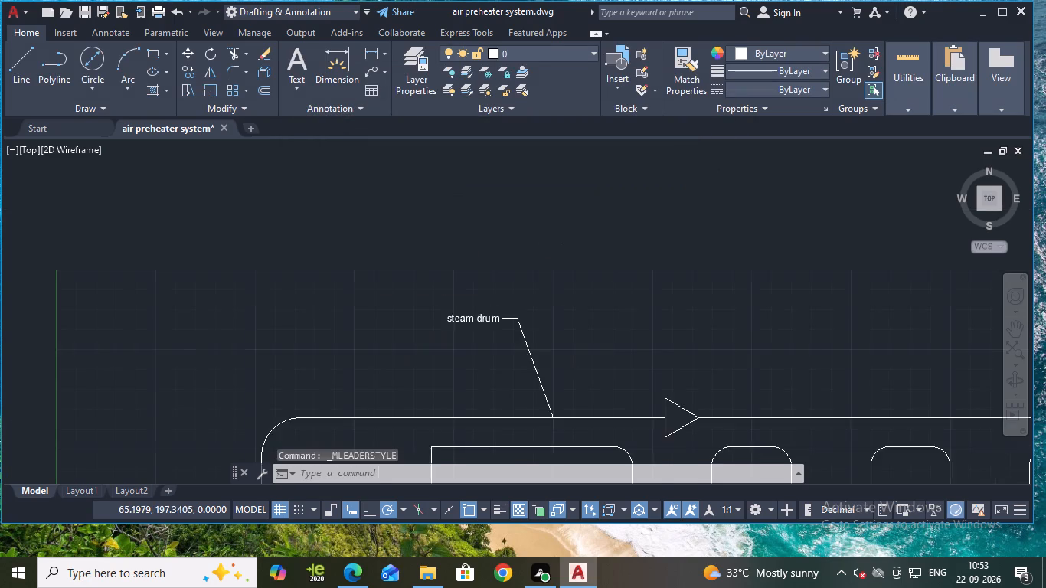
middle_drag(580, 364, 604, 227)
scroll(602, 232, down, 2)
scroll(600, 228, up, 3)
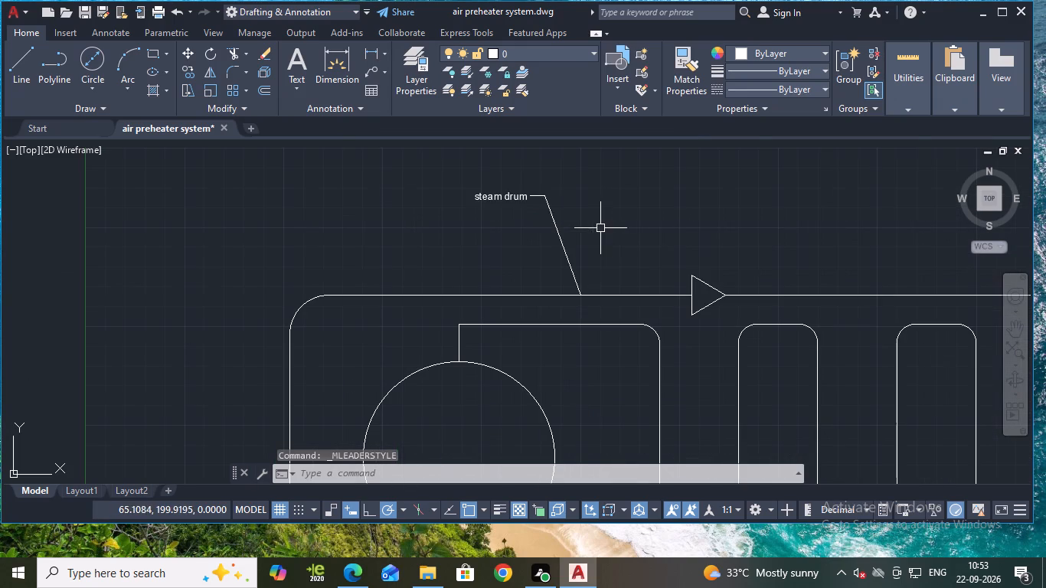
click(334, 107)
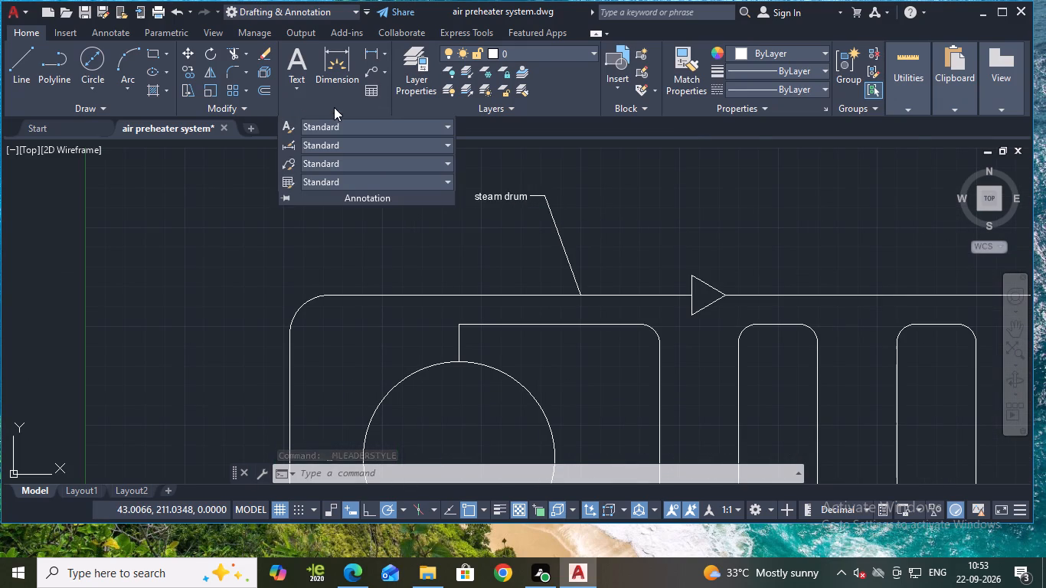
click(360, 163)
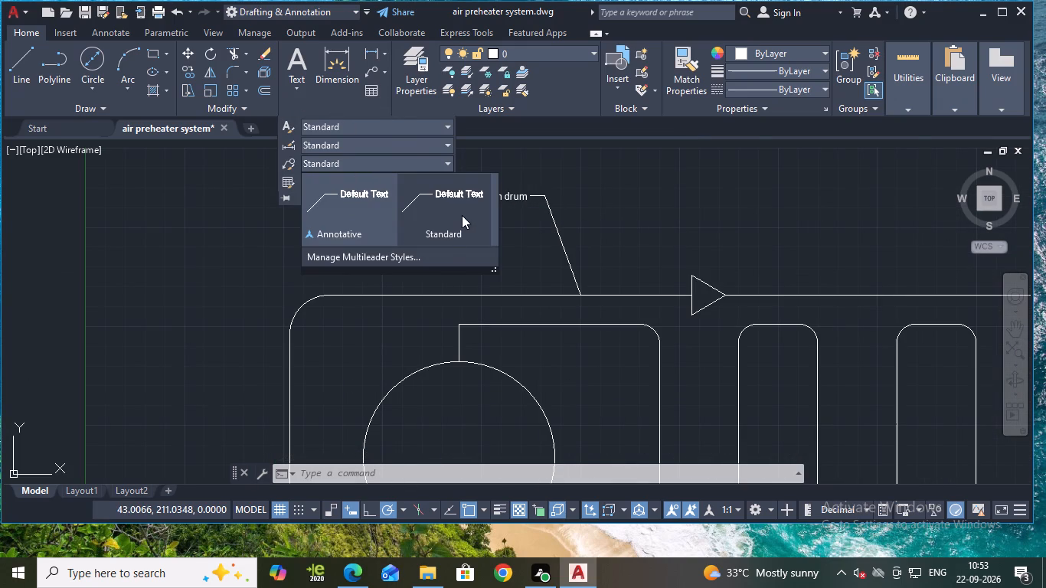
click(433, 260)
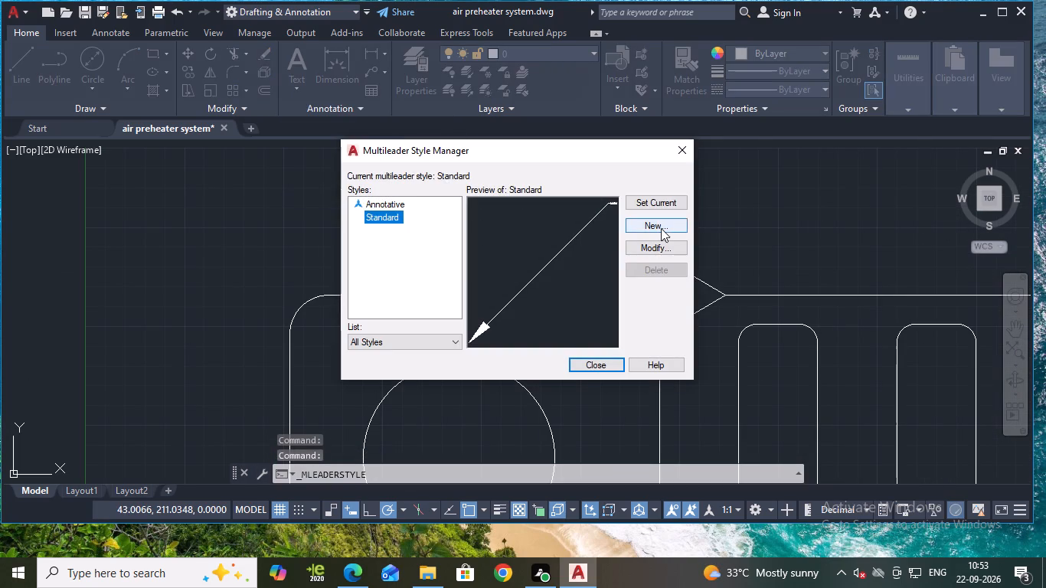
click(662, 243)
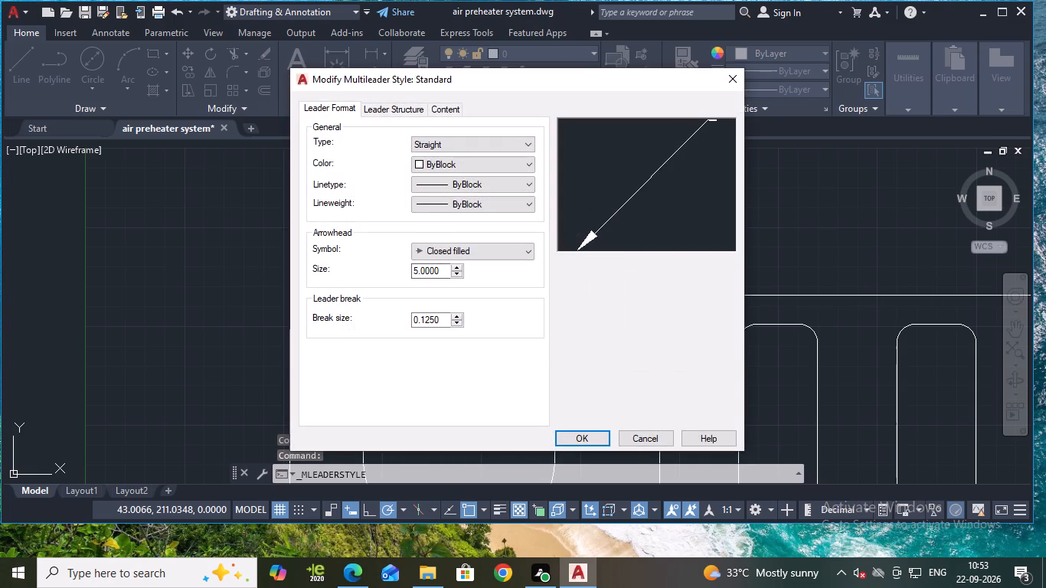
drag(441, 269, 397, 263)
text(15)
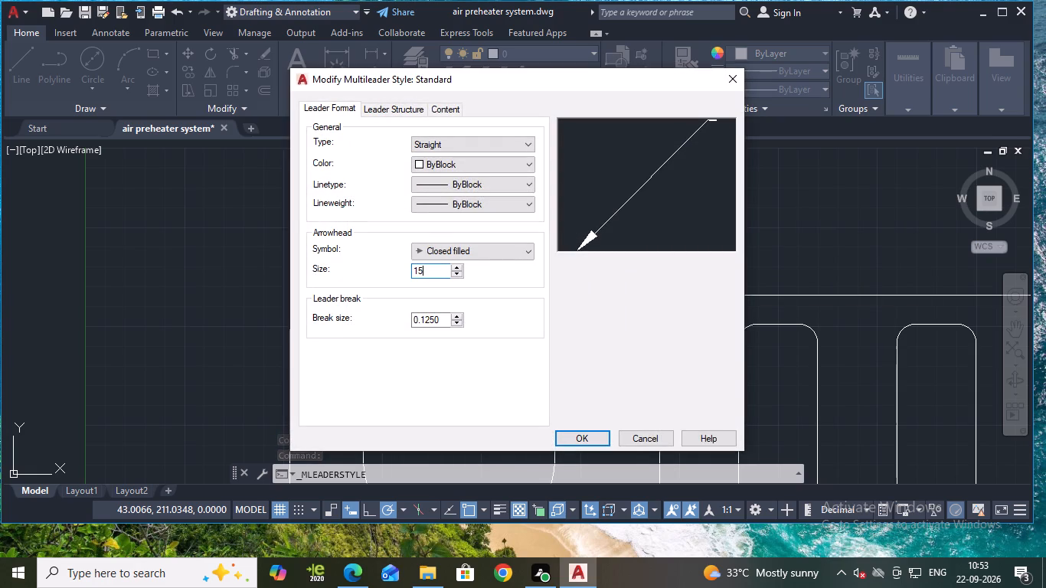
key(Return)
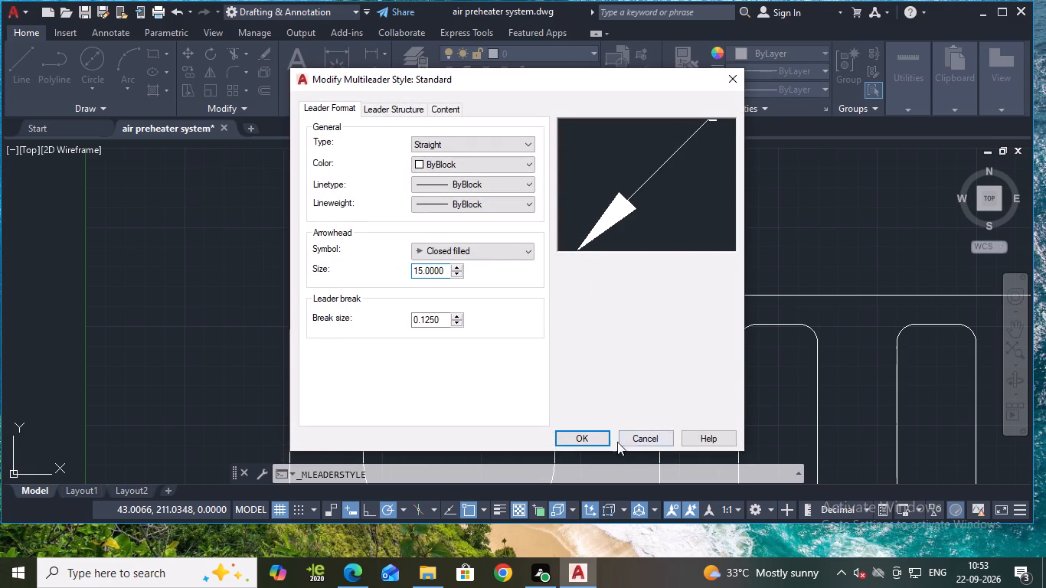
click(597, 431)
click(642, 200)
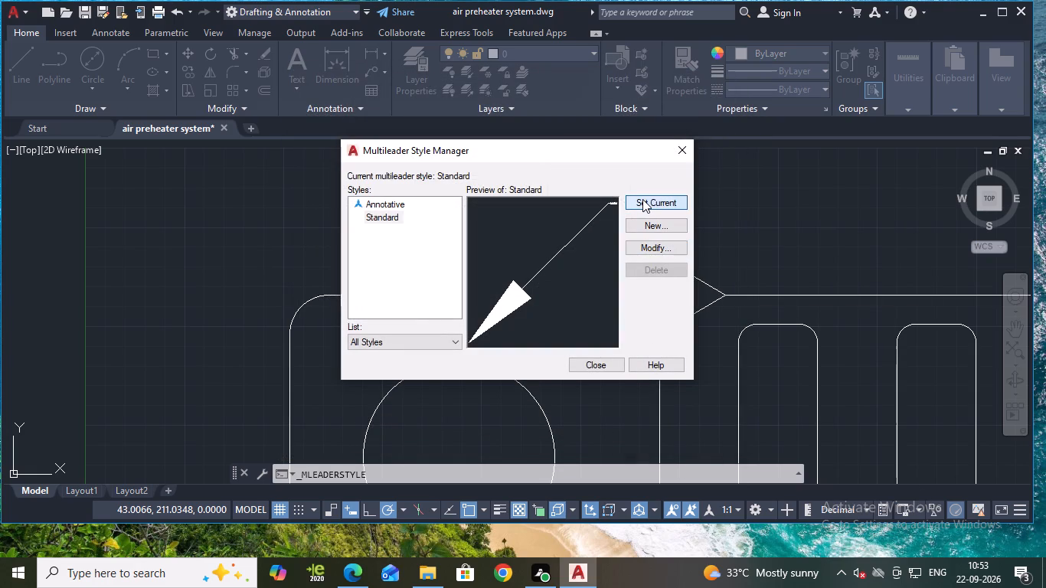
click(646, 201)
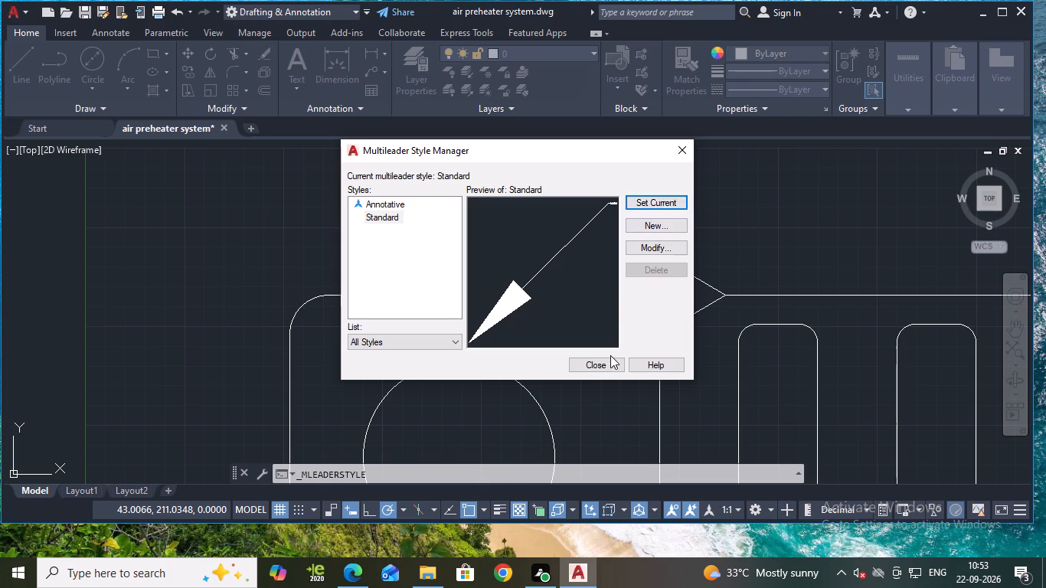
click(608, 361)
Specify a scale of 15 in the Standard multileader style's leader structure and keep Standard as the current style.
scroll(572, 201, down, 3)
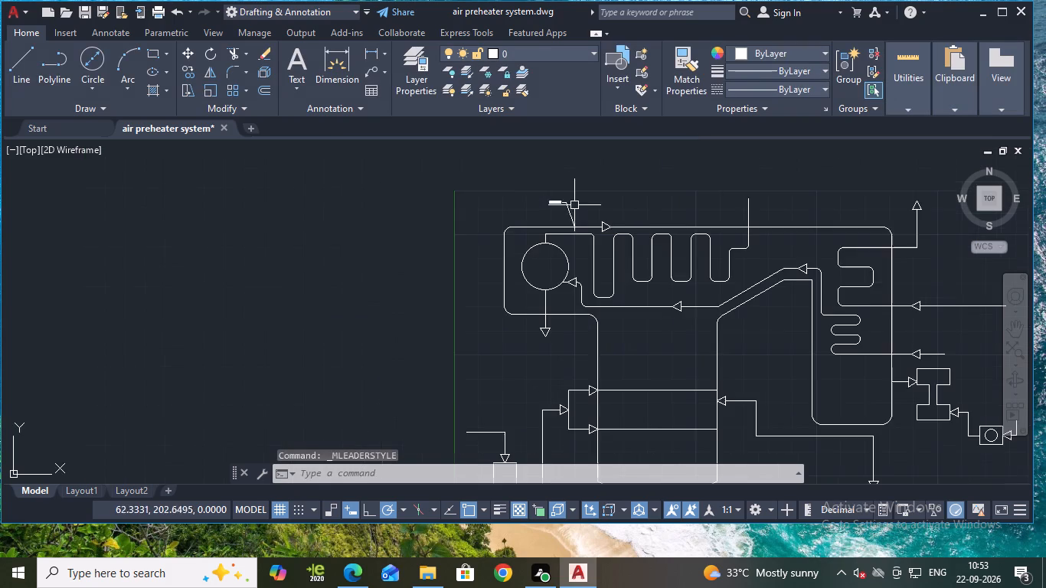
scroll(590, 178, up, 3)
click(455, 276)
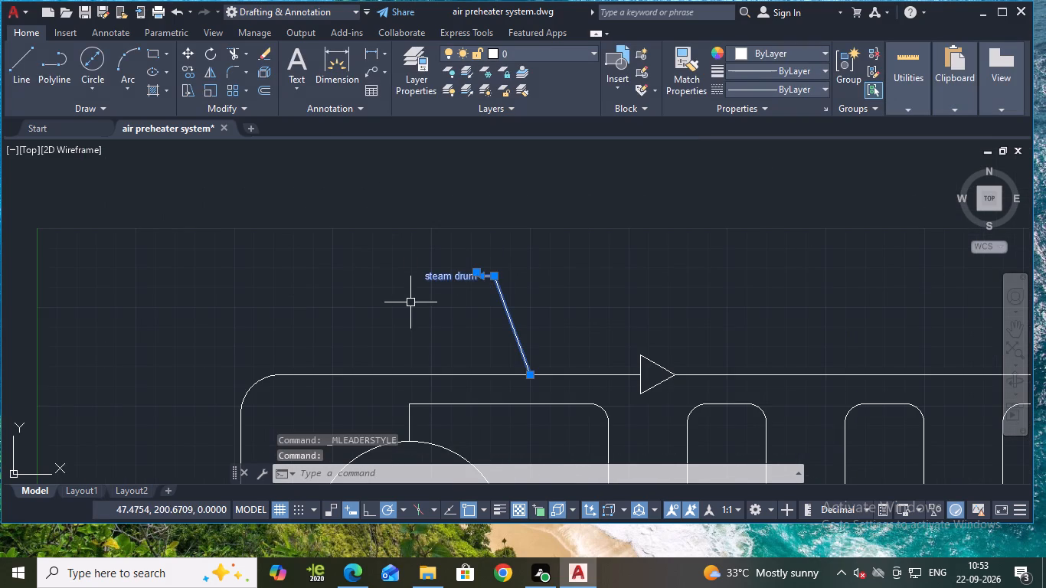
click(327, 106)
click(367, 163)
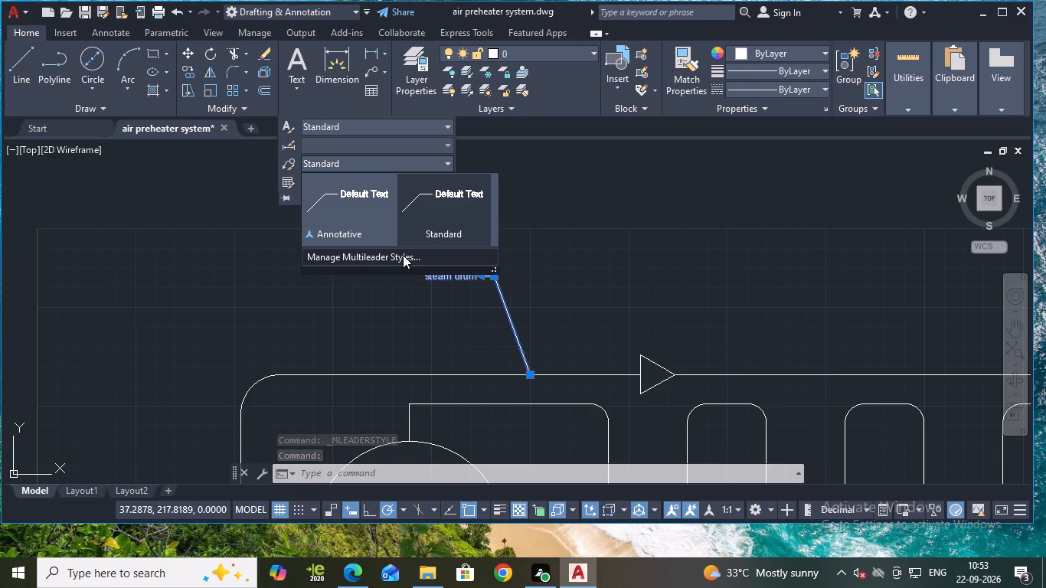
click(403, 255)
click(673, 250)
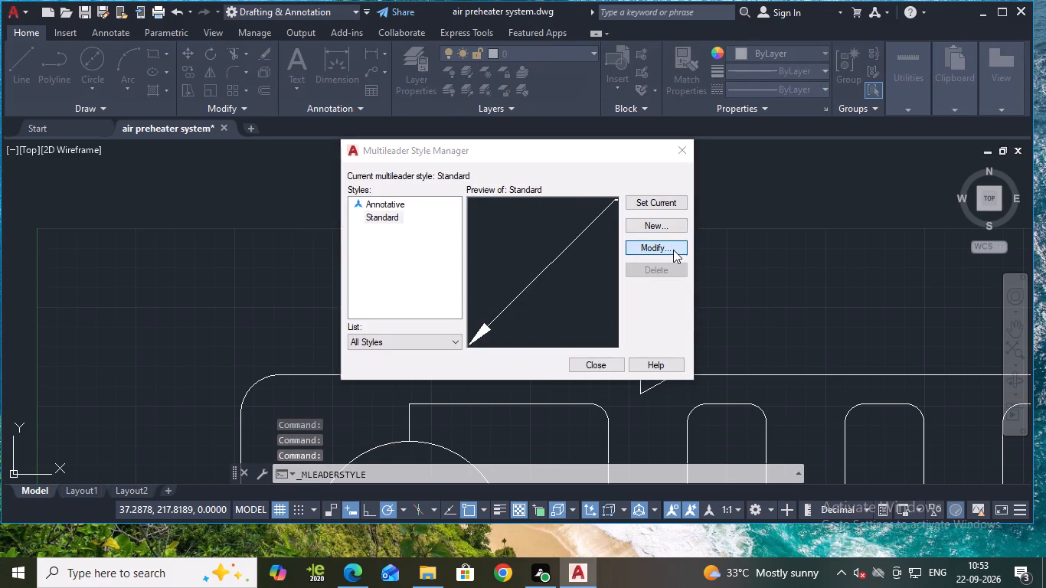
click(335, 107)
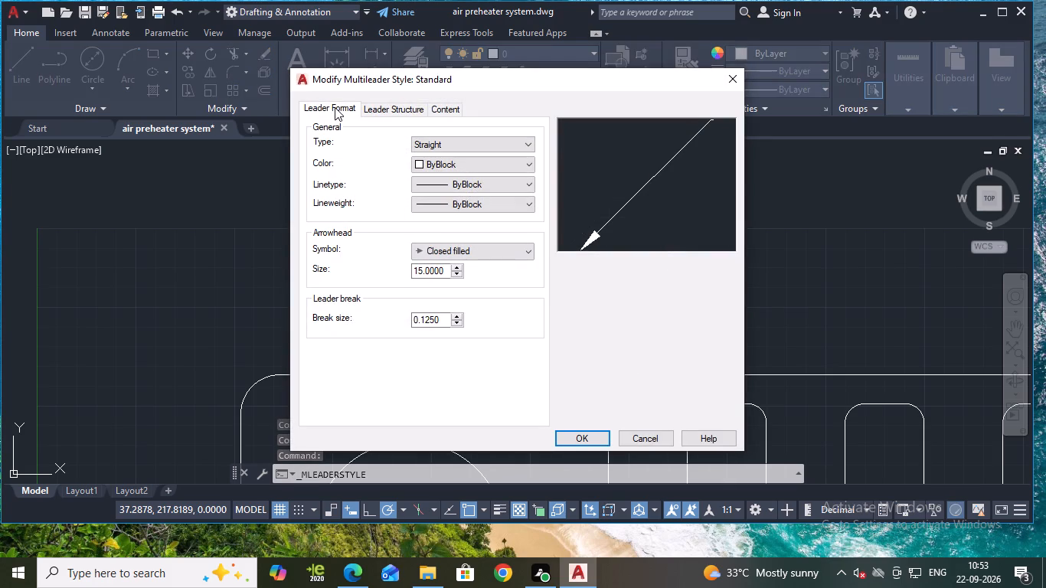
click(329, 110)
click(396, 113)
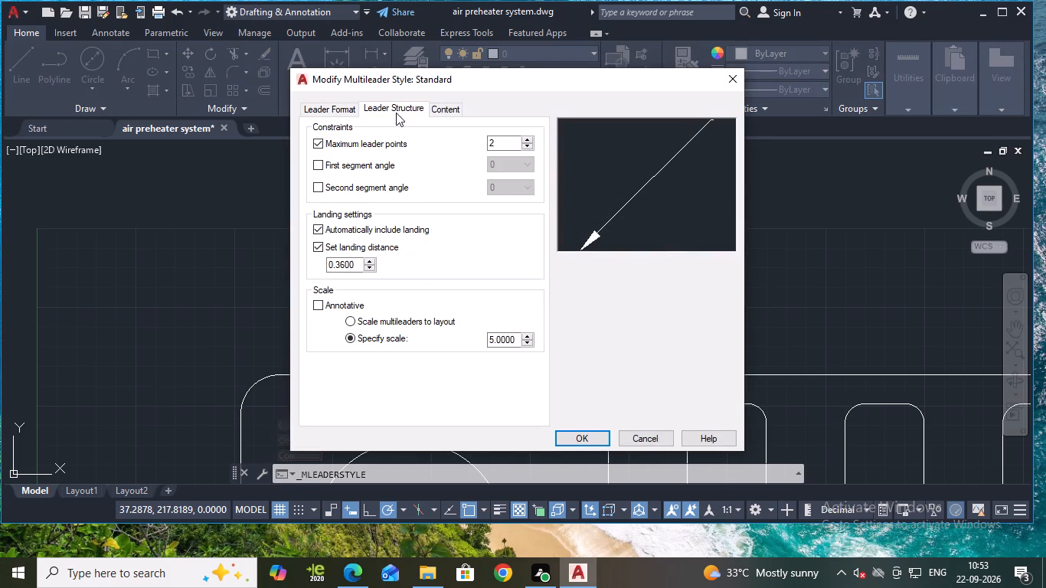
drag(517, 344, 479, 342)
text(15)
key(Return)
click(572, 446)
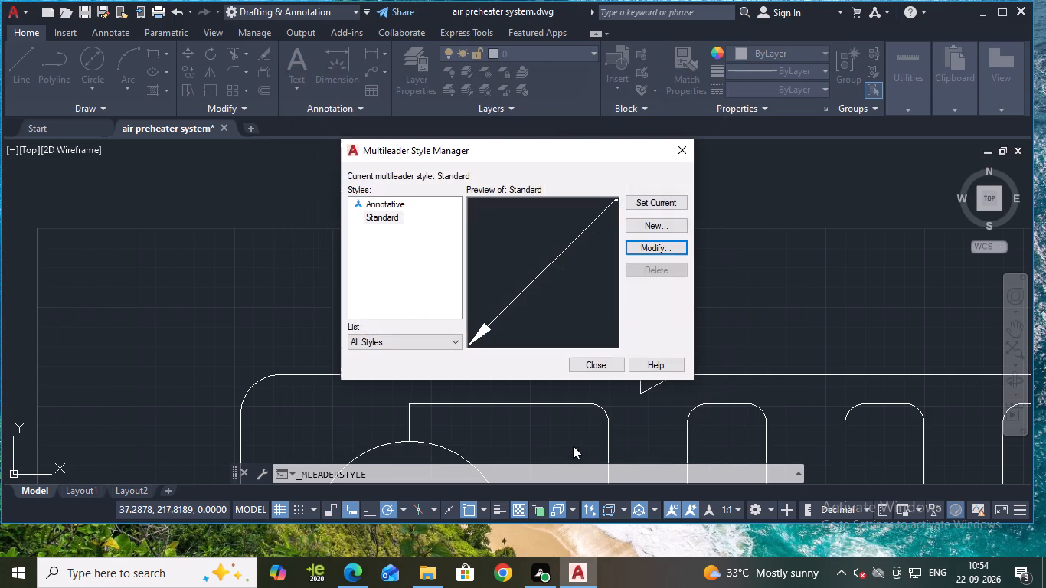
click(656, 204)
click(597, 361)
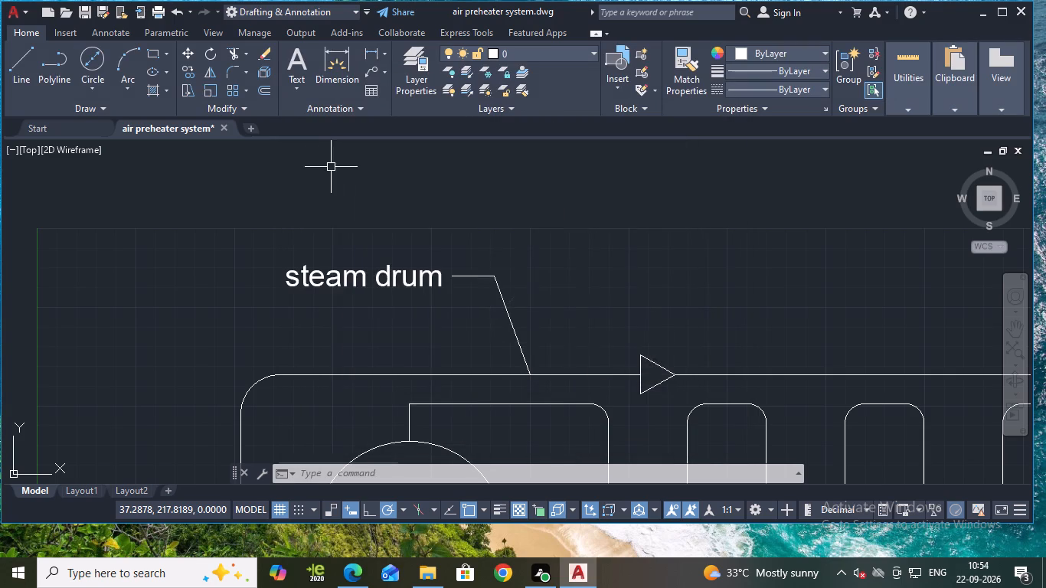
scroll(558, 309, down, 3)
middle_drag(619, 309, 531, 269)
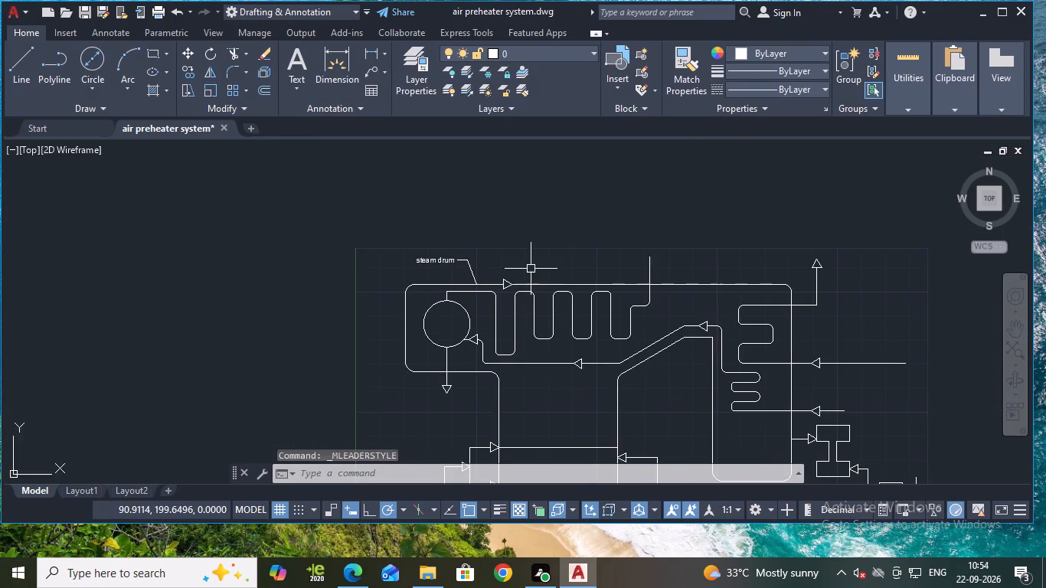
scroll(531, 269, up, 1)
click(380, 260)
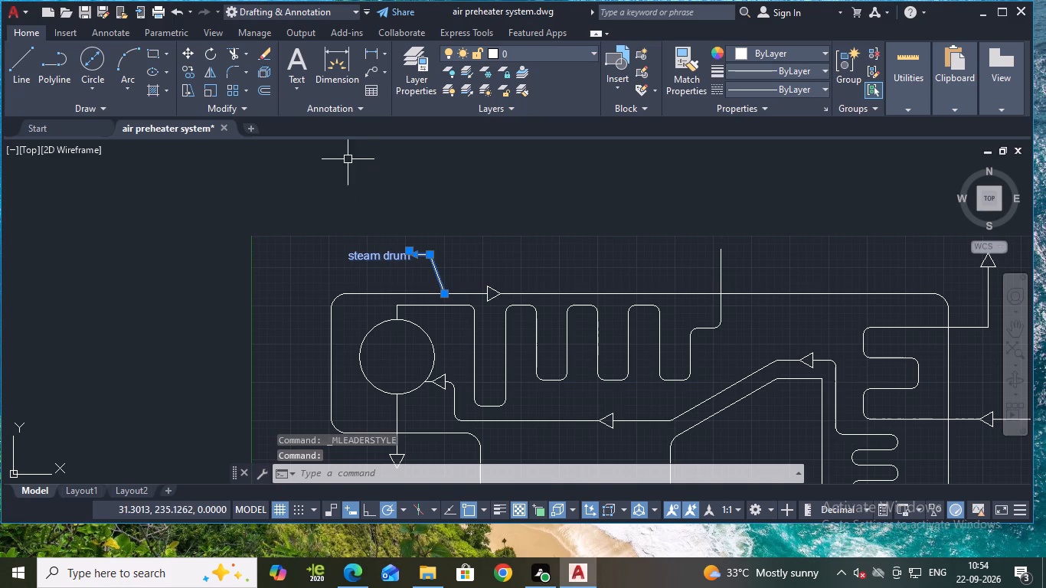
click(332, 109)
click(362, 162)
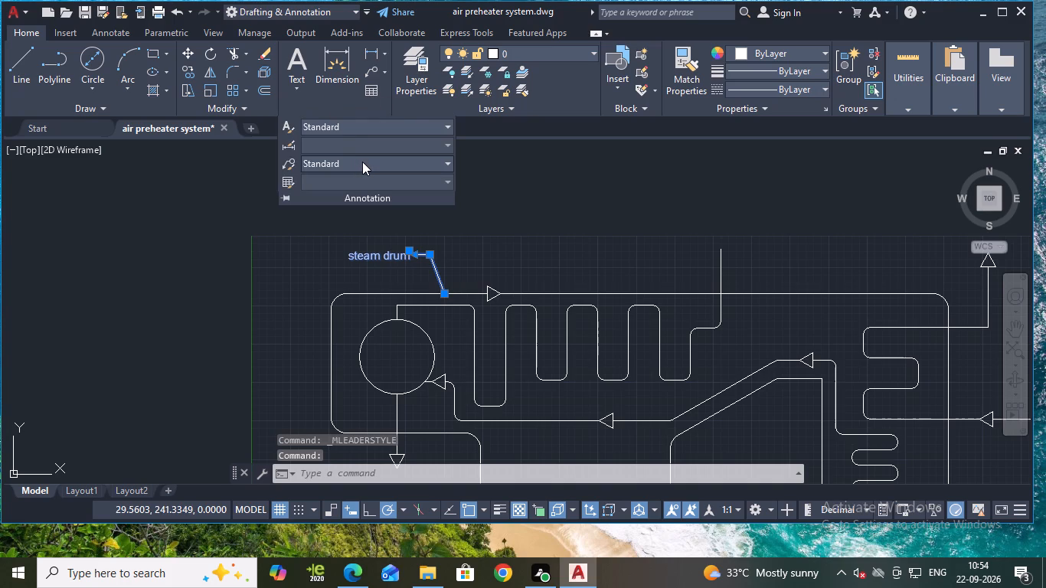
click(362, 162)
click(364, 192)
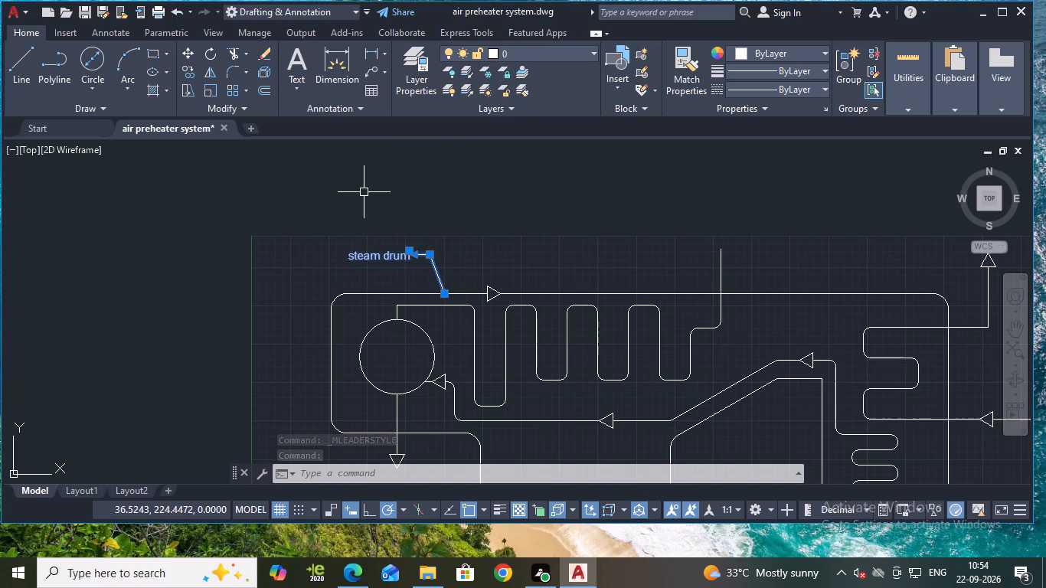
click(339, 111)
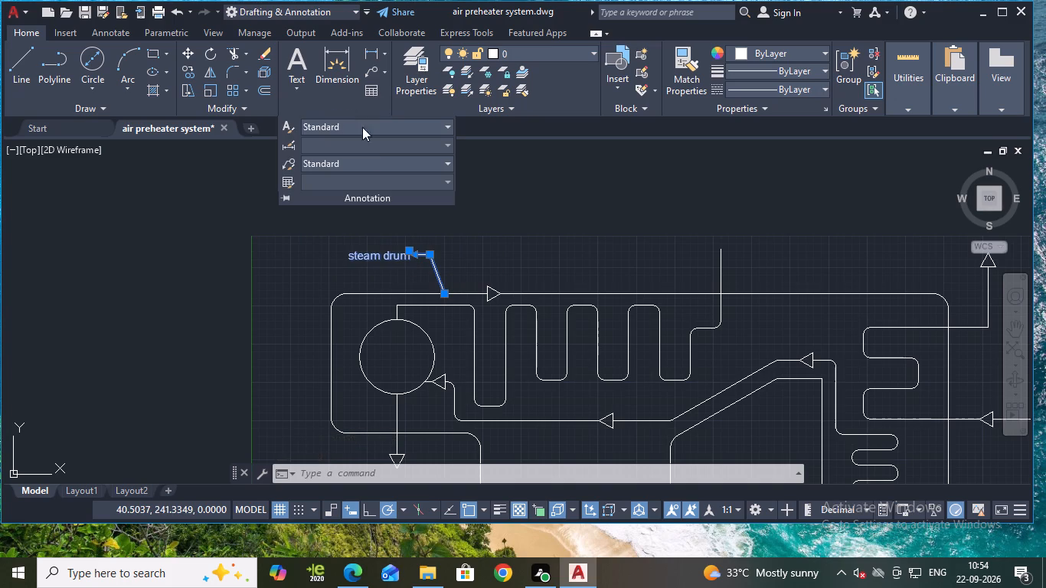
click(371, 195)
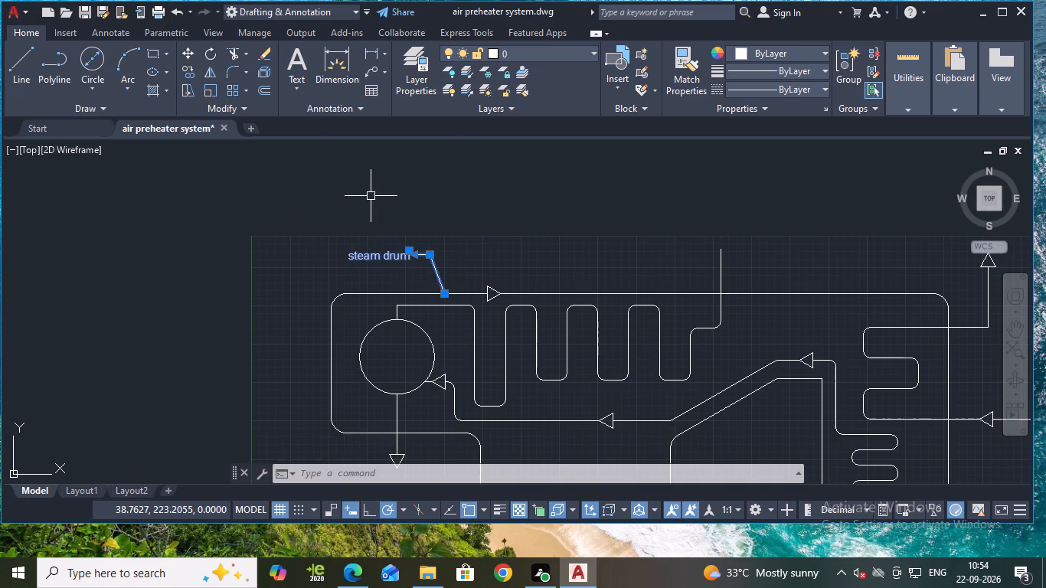
Specify a scale of 30 in the Standard multileader style's leader structure.
click(347, 103)
click(405, 168)
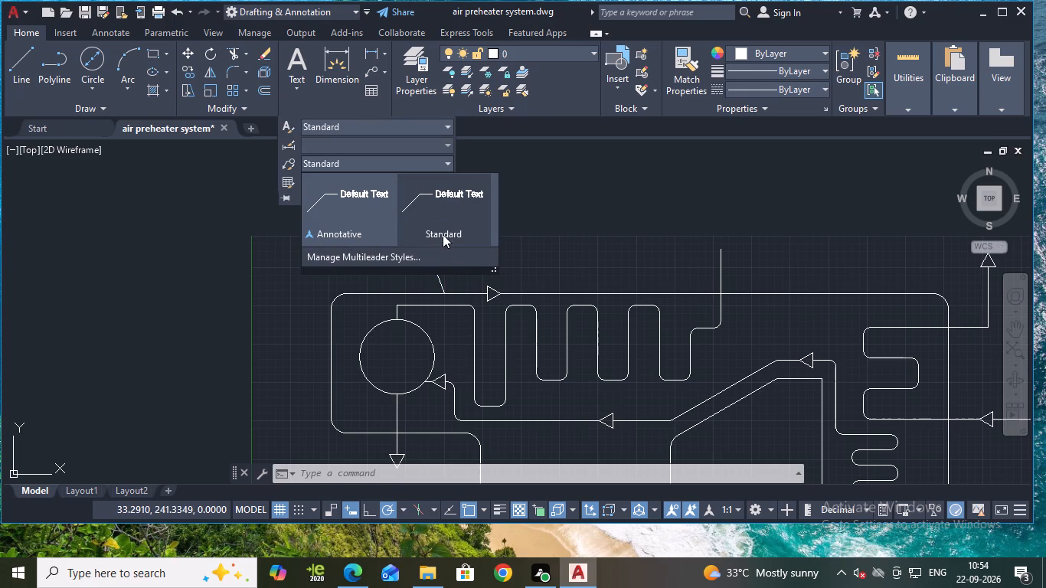
click(427, 260)
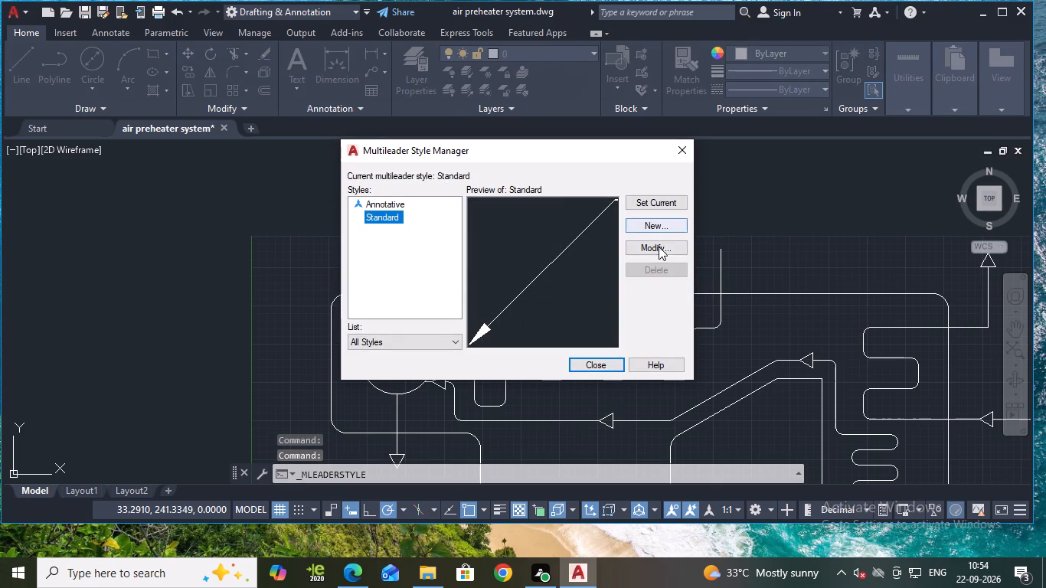
click(658, 247)
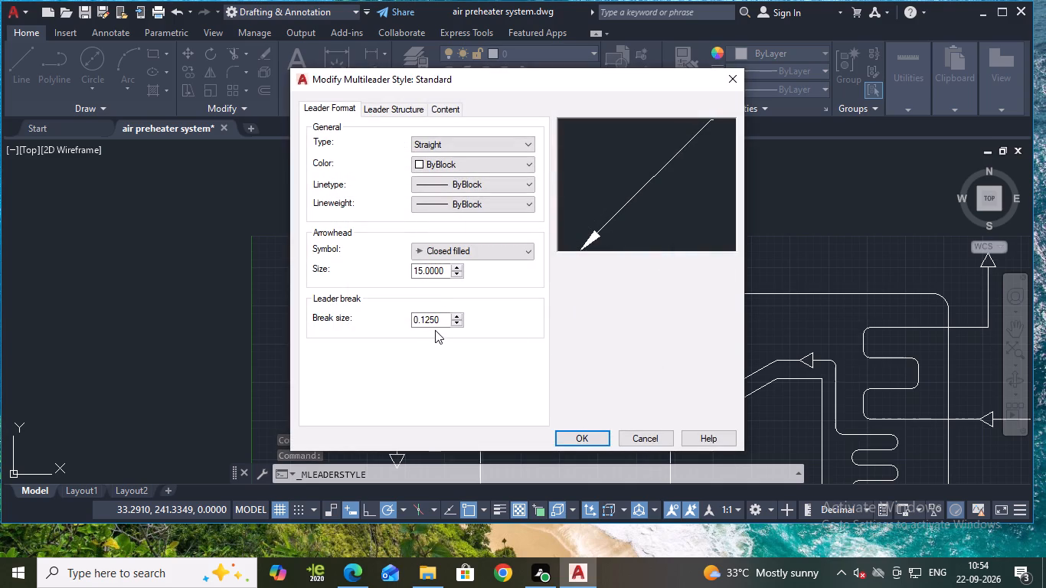
click(395, 108)
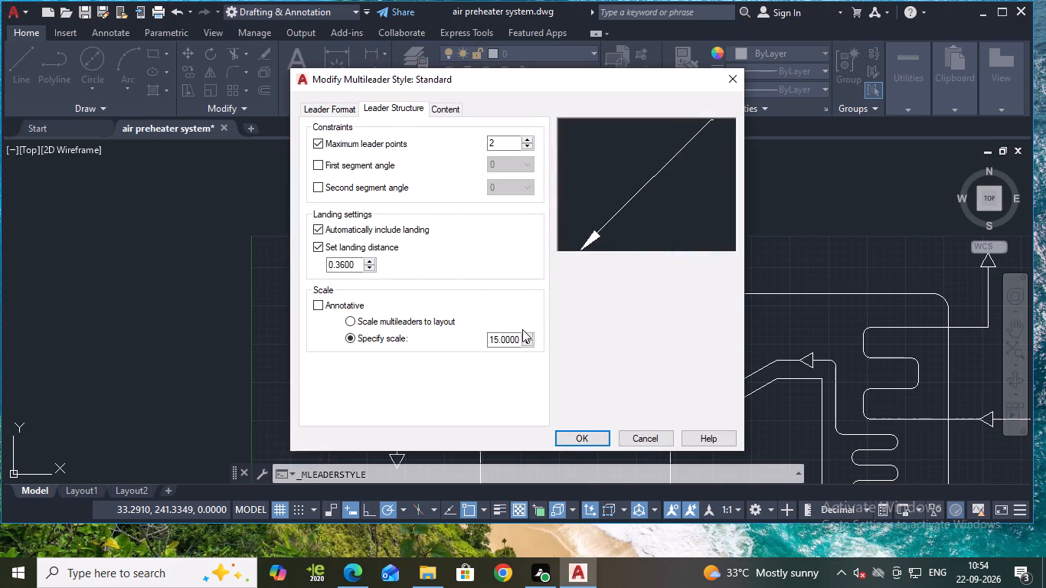
drag(520, 338, 466, 334)
text(30)
key(Return)
Set the Standard multileader style's arrowhead size to 30, accept the style changes and keep Standard as the current style.
click(326, 106)
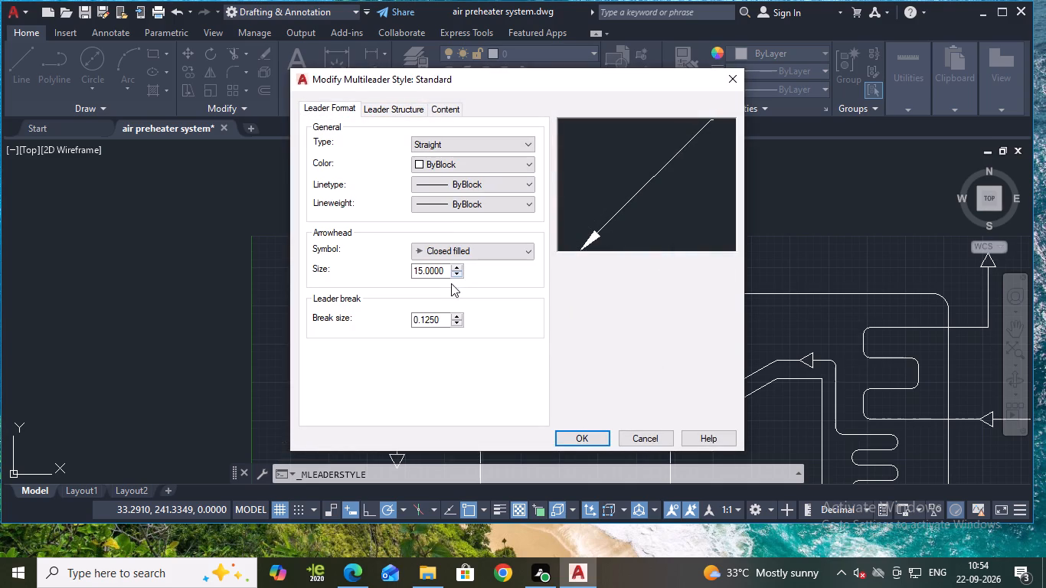
drag(443, 269, 423, 264)
drag(423, 264, 401, 263)
text(30)
key(Return)
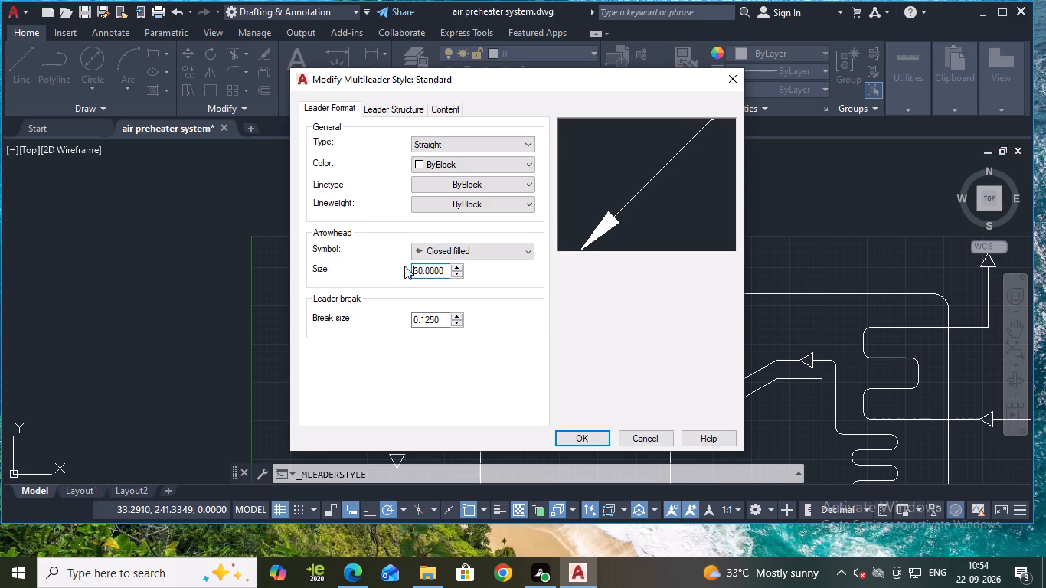
click(581, 441)
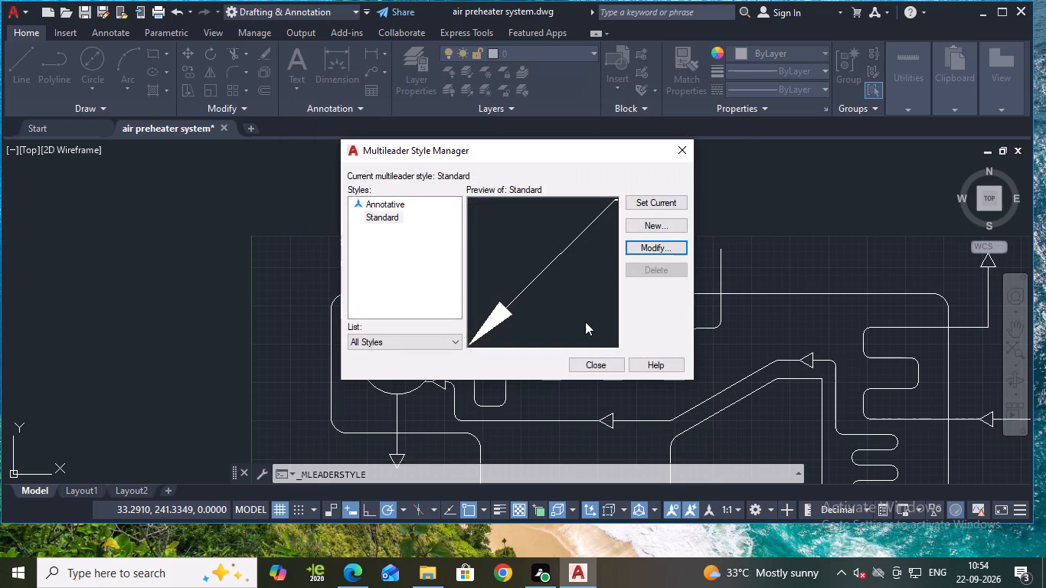
click(646, 194)
click(652, 198)
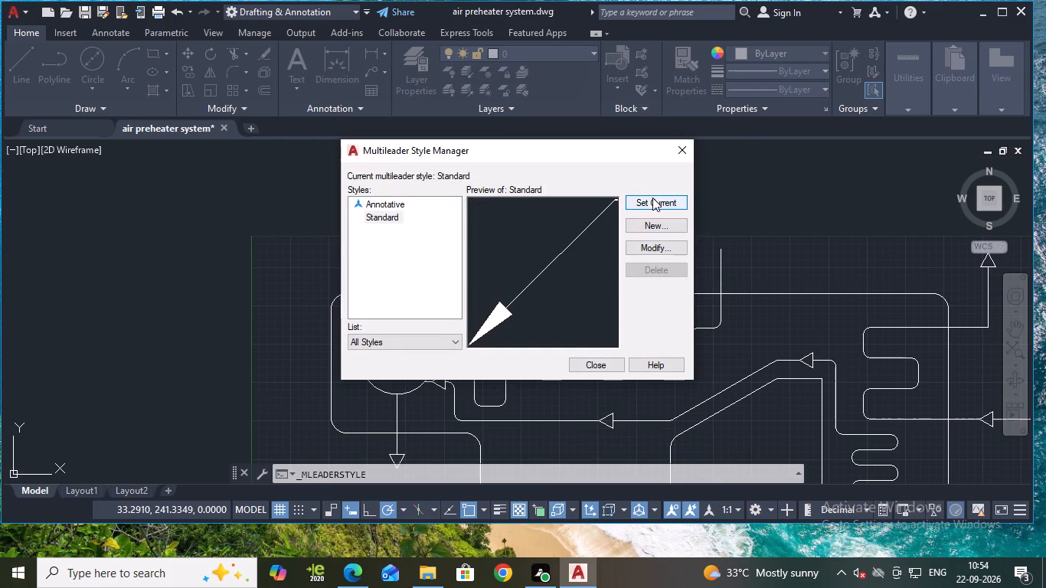
click(659, 201)
click(603, 365)
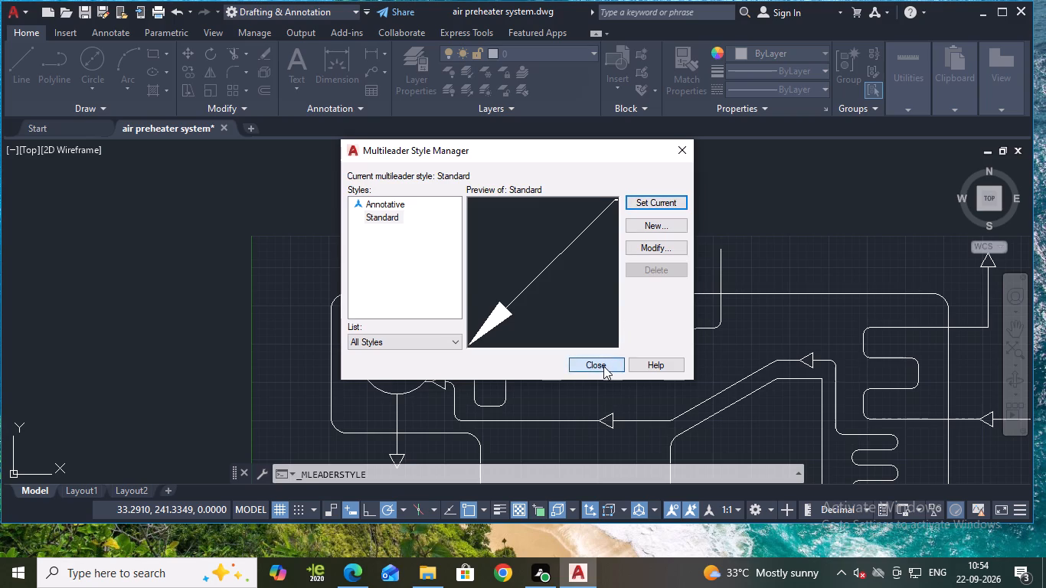
Capitalize the first letter of the "steam drum" multileader label so that it reads "Steam drum".
scroll(618, 332, down, 1)
middle_drag(669, 345, 574, 276)
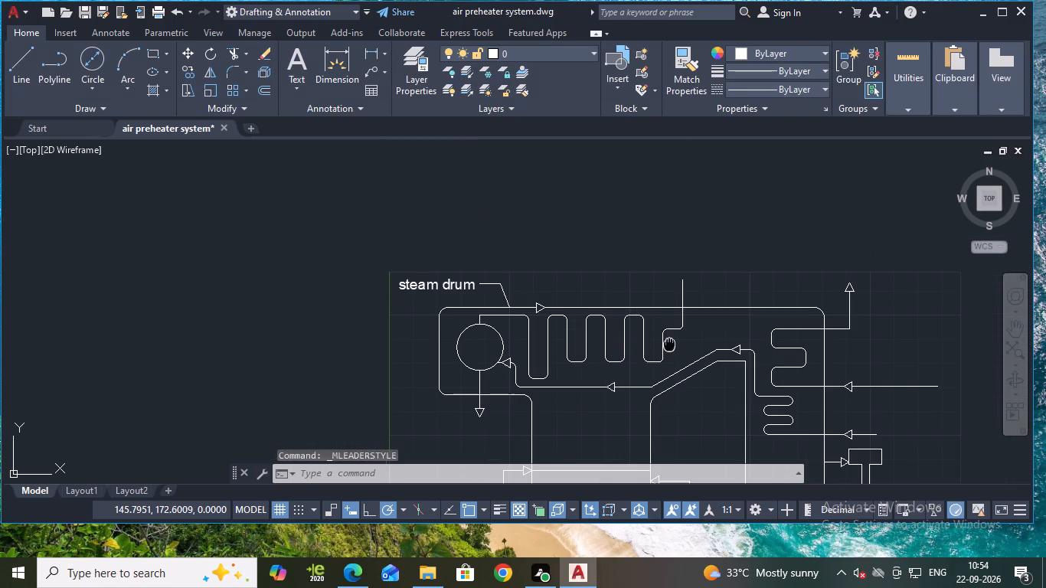
middle_drag(574, 276, 633, 374)
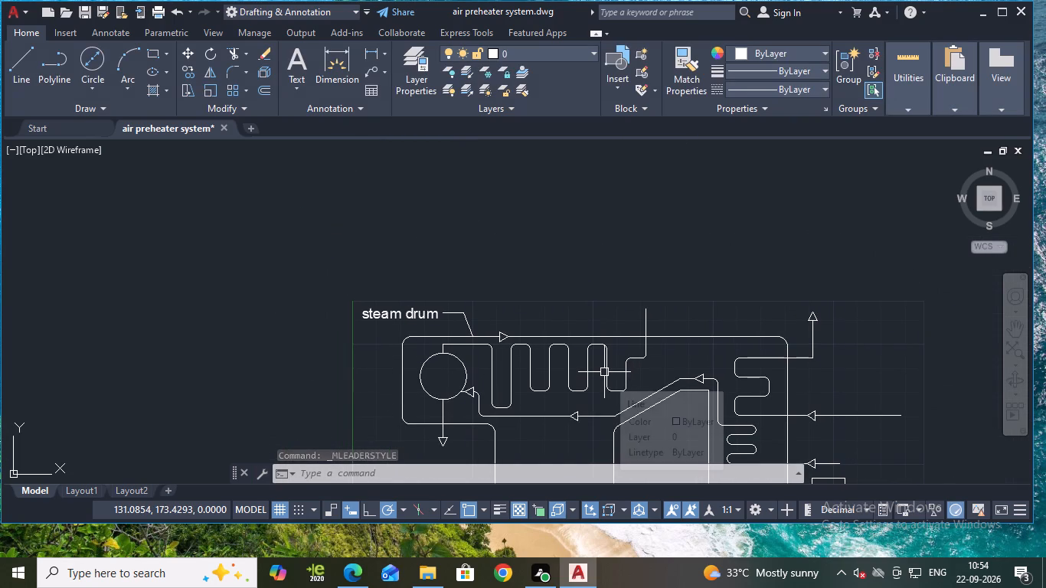
scroll(526, 392, down, 1)
middle_drag(554, 420, 544, 346)
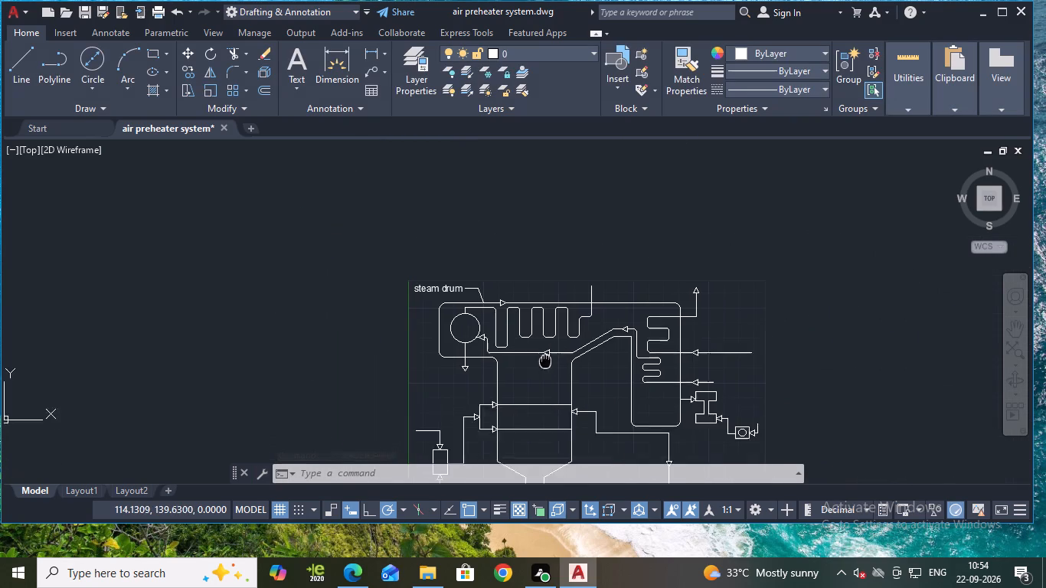
middle_drag(544, 346, 545, 286)
scroll(544, 289, up, 1)
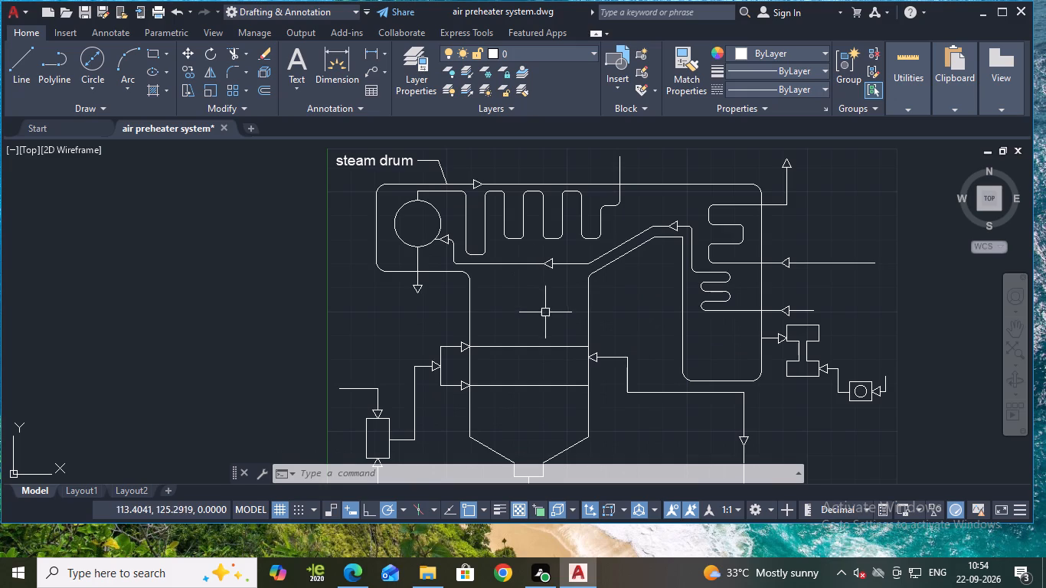
middle_drag(551, 321, 596, 417)
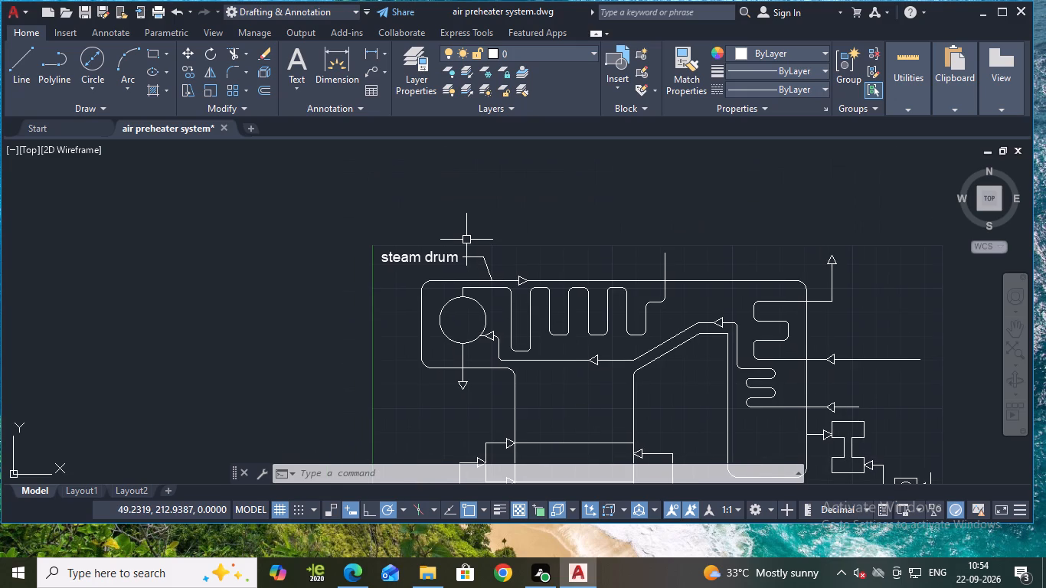
double_click(410, 258)
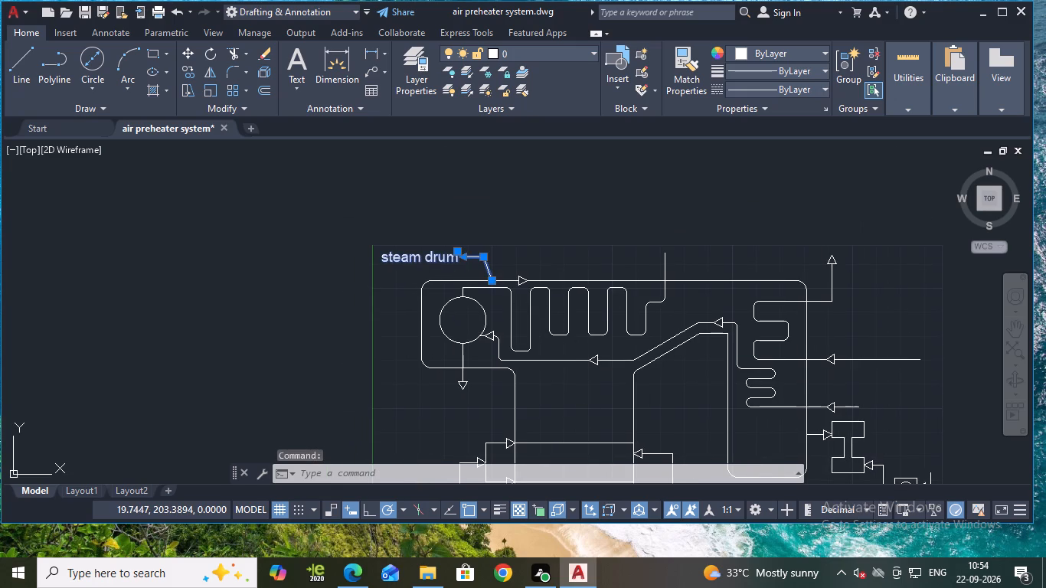
click(387, 260)
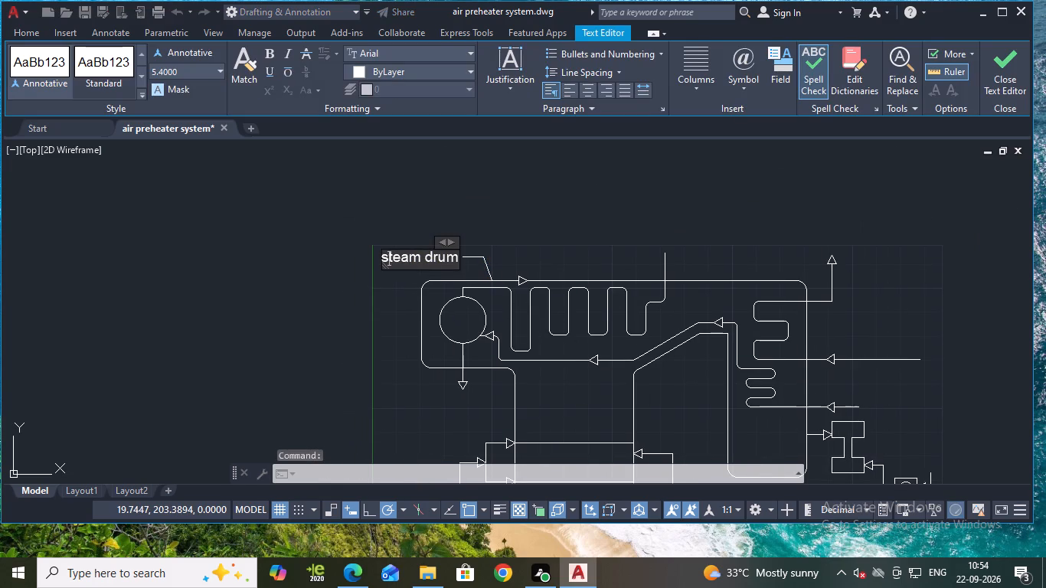
key(BackSpace)
key(s)
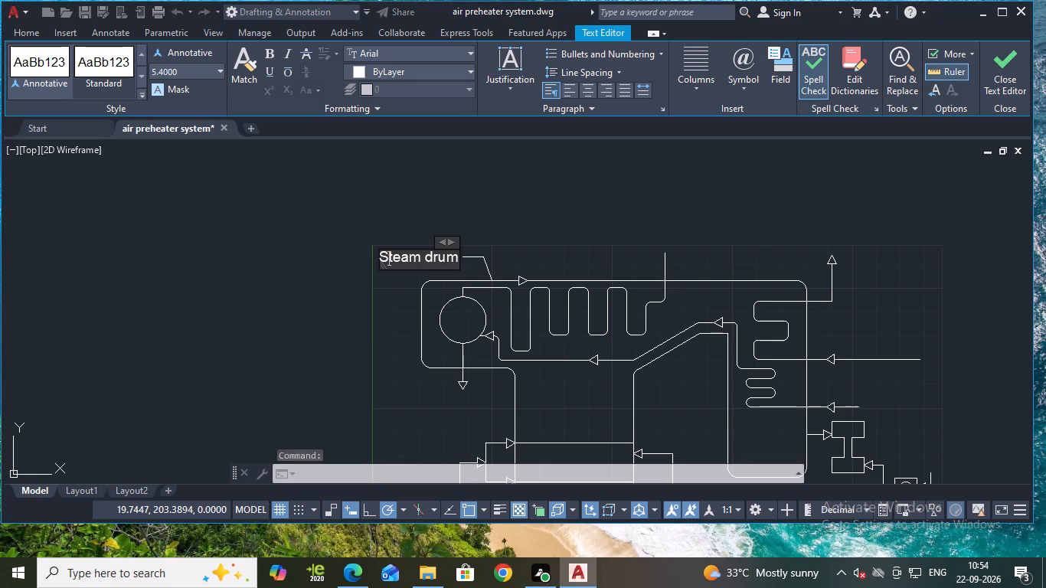
click(1003, 77)
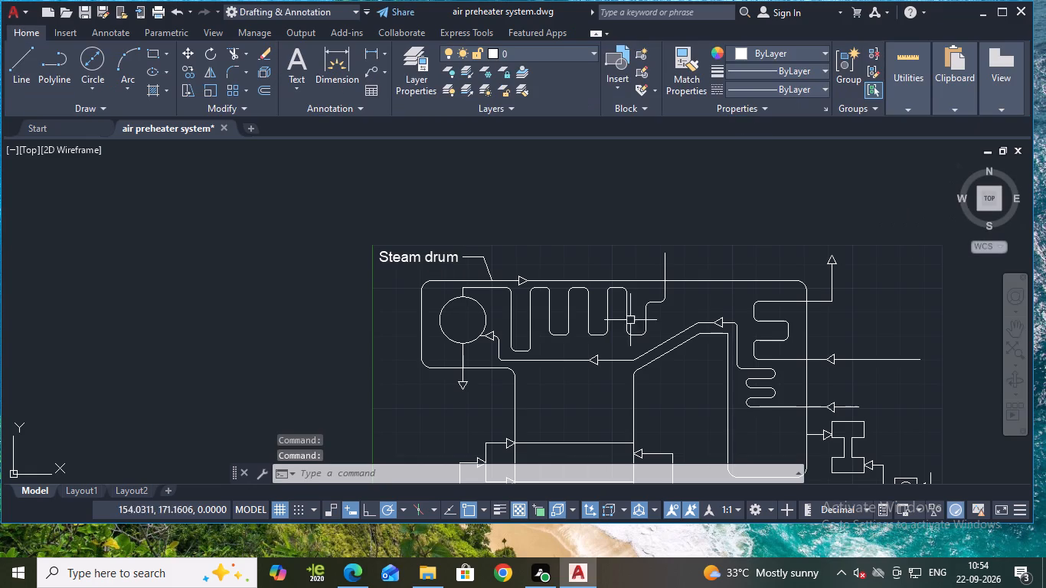
Examine the "Steam drum" leader closely where its tip meets the casing line.
double_click(405, 255)
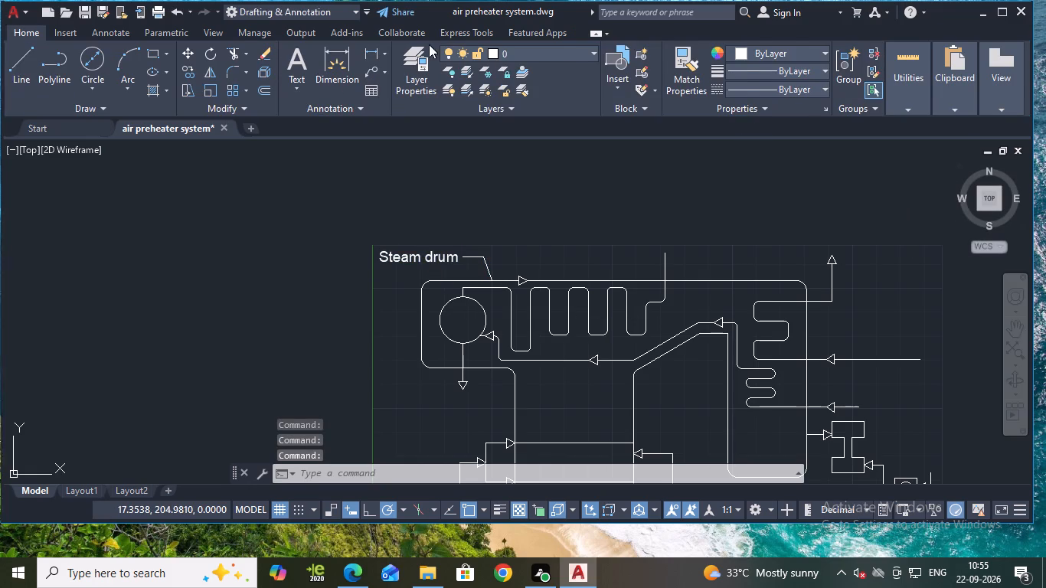
key(Escape)
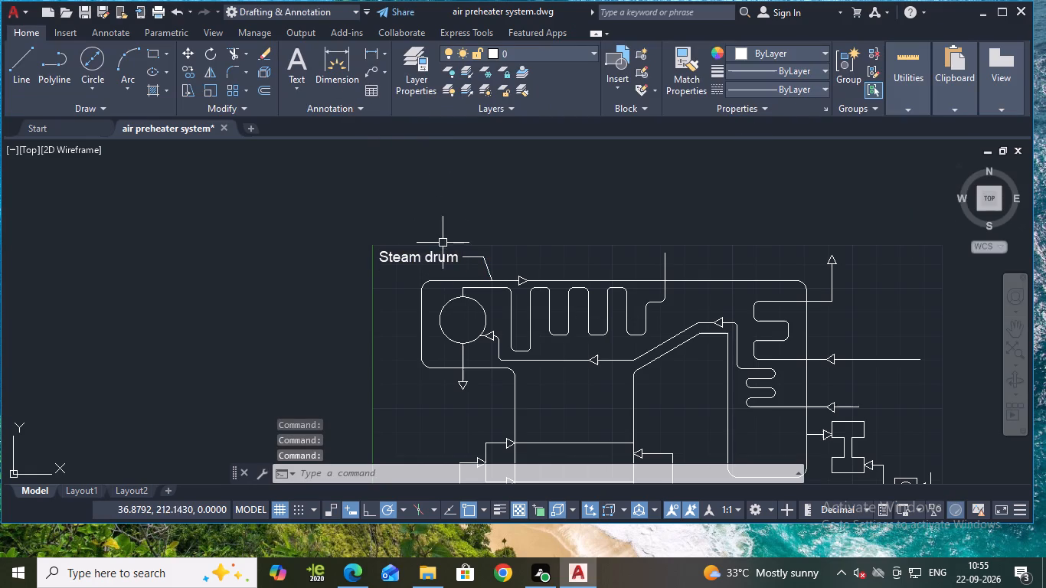
click(446, 262)
key(Escape)
scroll(503, 285, up, 3)
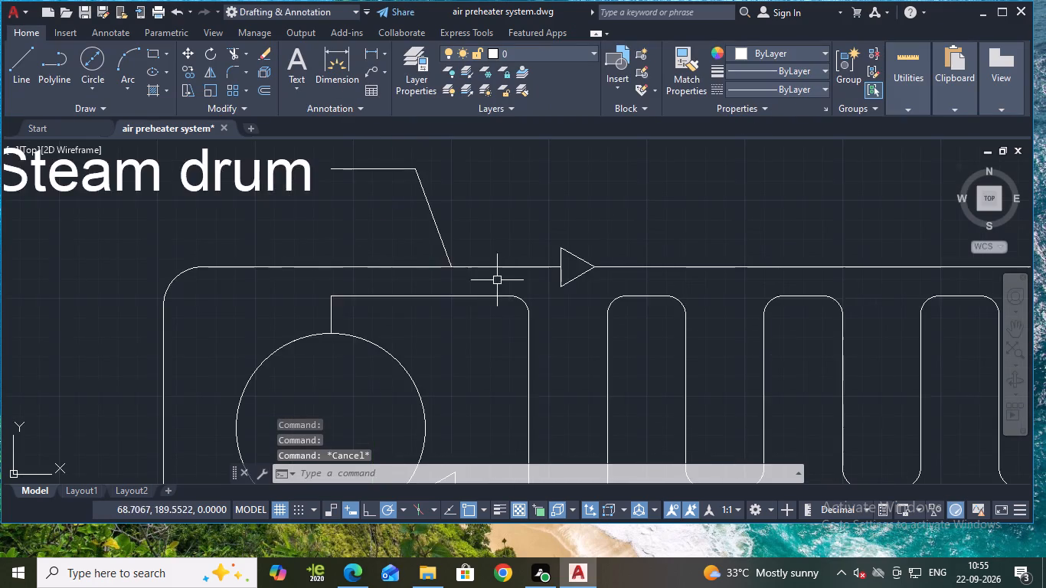
scroll(460, 234, up, 3)
scroll(449, 305, up, 1)
middle_drag(445, 317, 624, 149)
scroll(597, 210, up, 3)
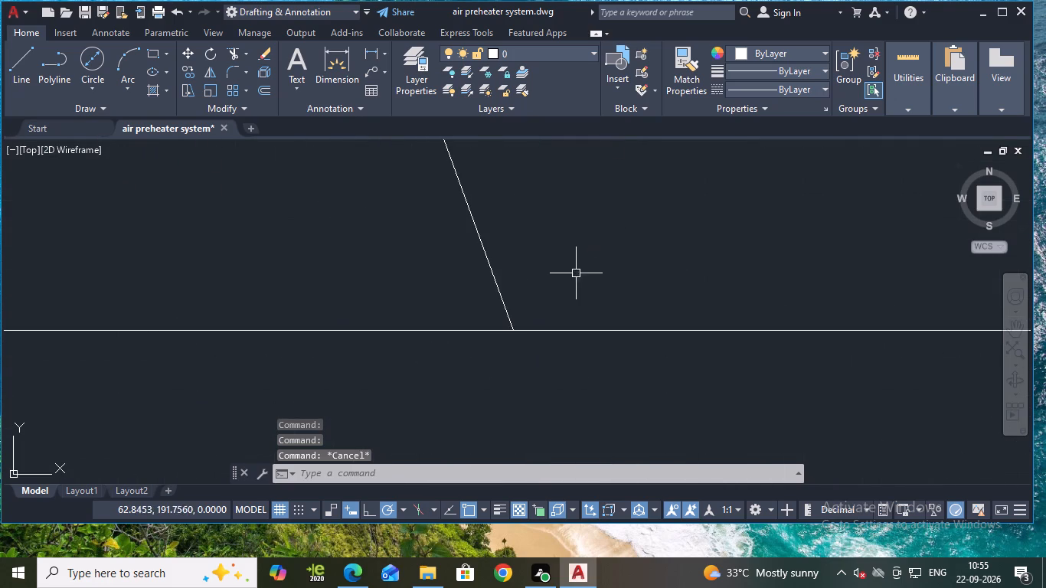
scroll(576, 276, down, 8)
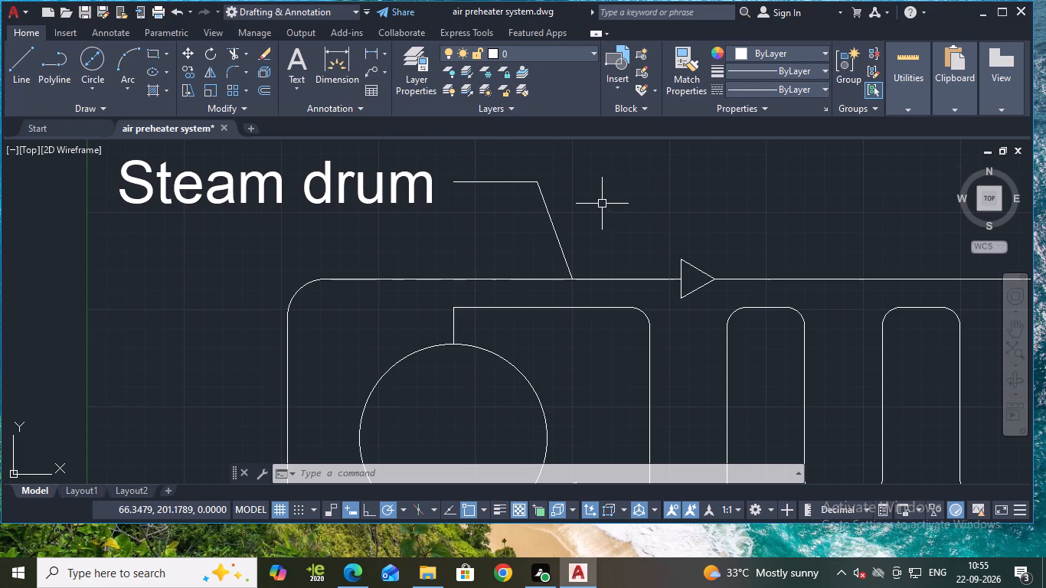
Open the Standard multileader style for modification and select Closed filled as its arrowhead symbol.
click(332, 105)
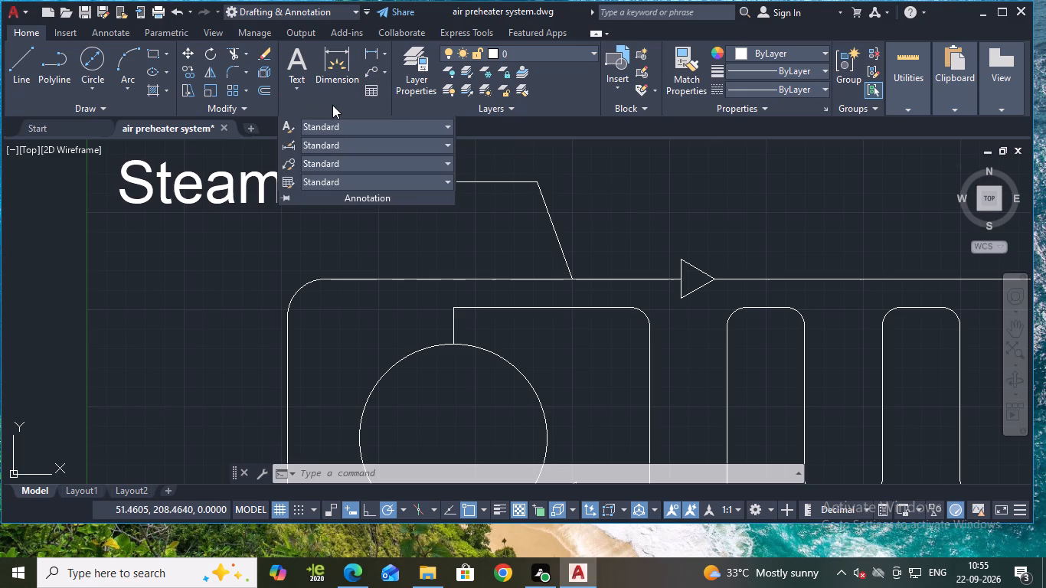
click(368, 161)
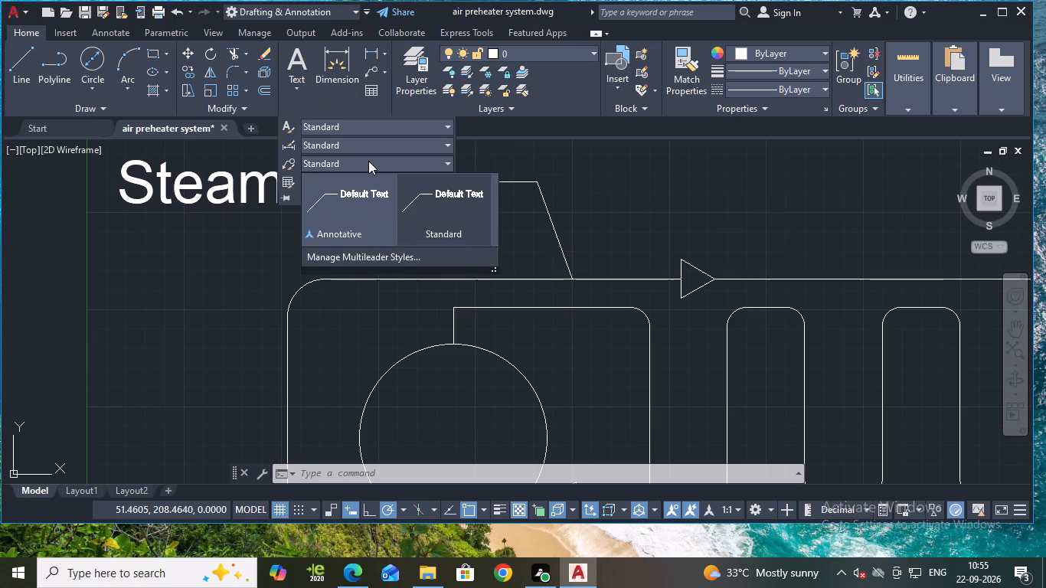
click(429, 257)
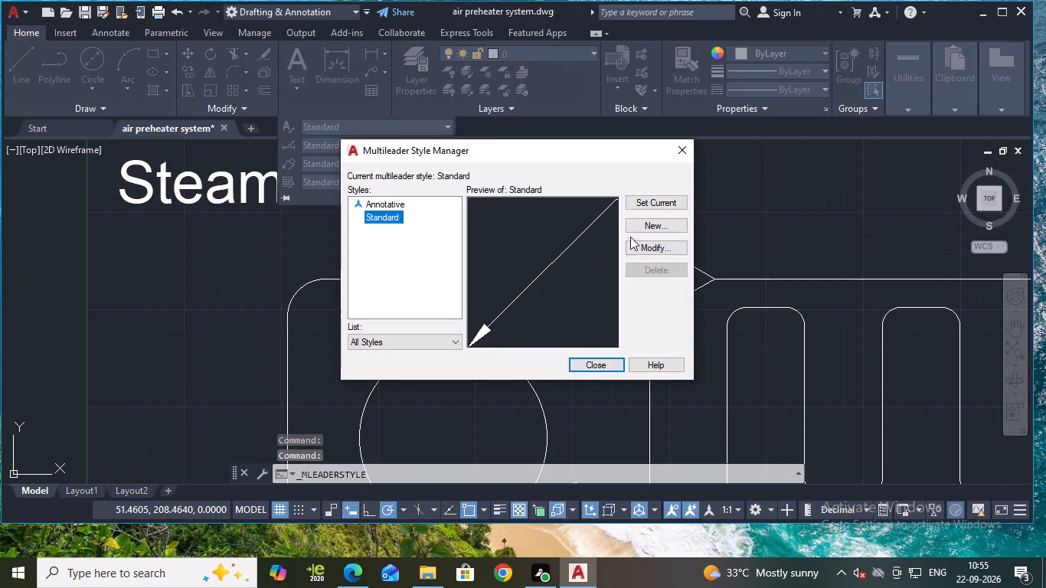
click(667, 244)
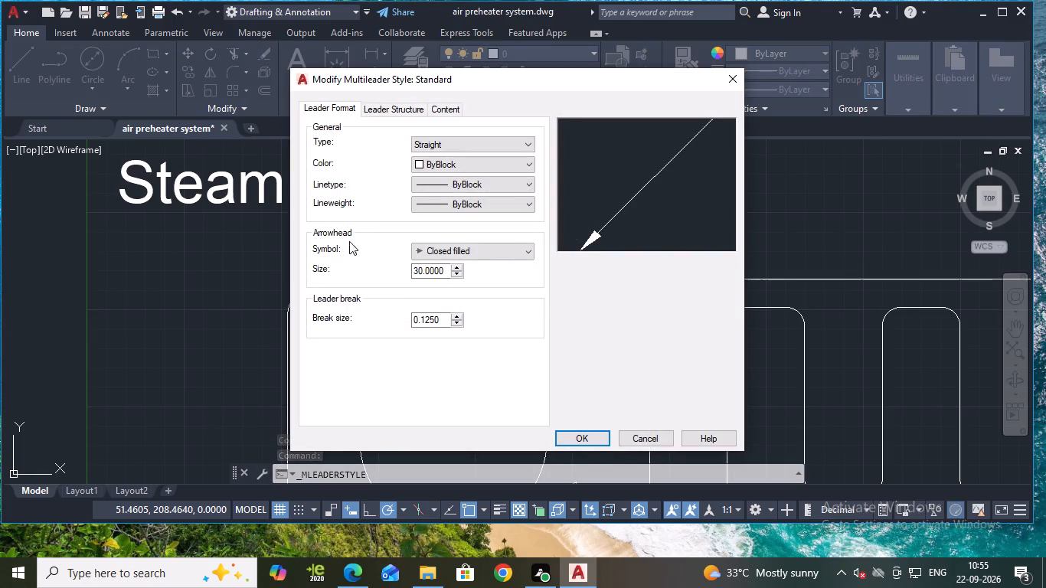
click(498, 256)
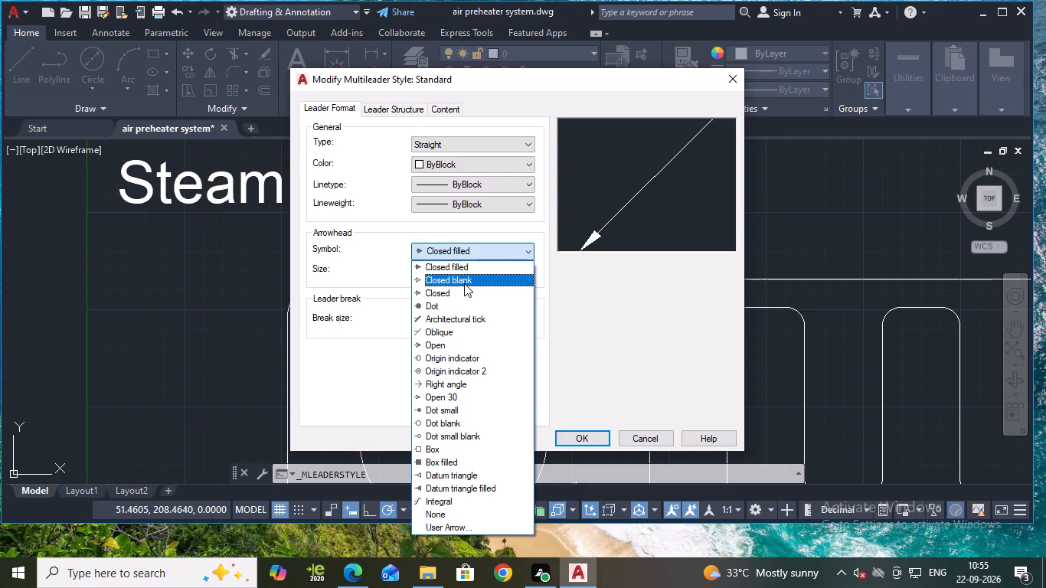
click(446, 269)
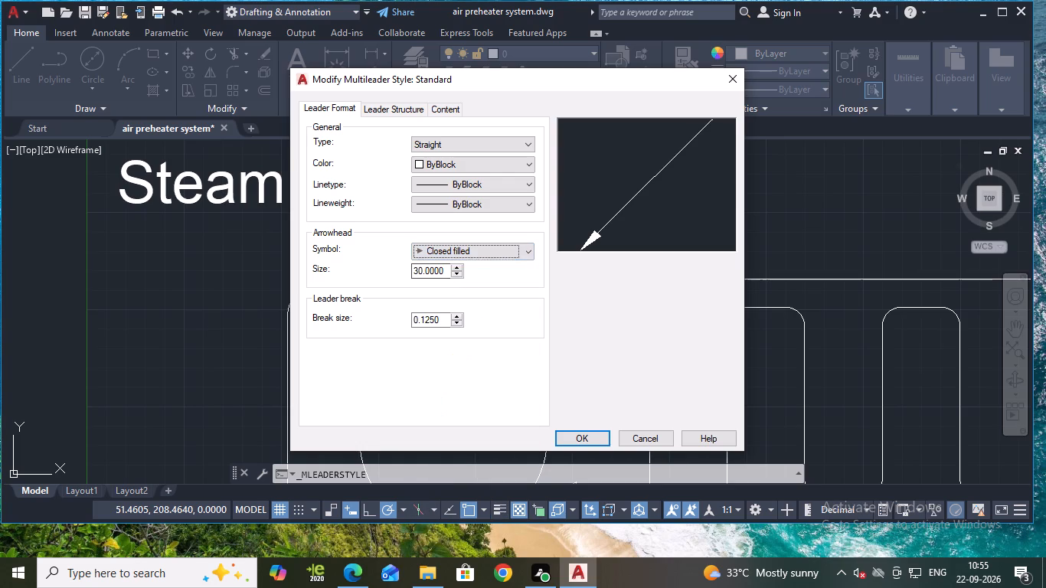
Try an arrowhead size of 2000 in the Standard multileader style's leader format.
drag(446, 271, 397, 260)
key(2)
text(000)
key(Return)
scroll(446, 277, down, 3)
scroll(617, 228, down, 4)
Set the Standard multileader style's arrowhead size to 100, accept the change and keep Standard as the current style.
click(443, 270)
key(BackSpace)
key(BackSpace)
key(BackSpace)
key(BackSpace)
key(BackSpace)
key(BackSpace)
key(BackSpace)
key(BackSpace)
key(BackSpace)
key(BackSpace)
key(BackSpace)
key(BackSpace)
key(BackSpace)
key(BackSpace)
key(BackSpace)
key(BackSpace)
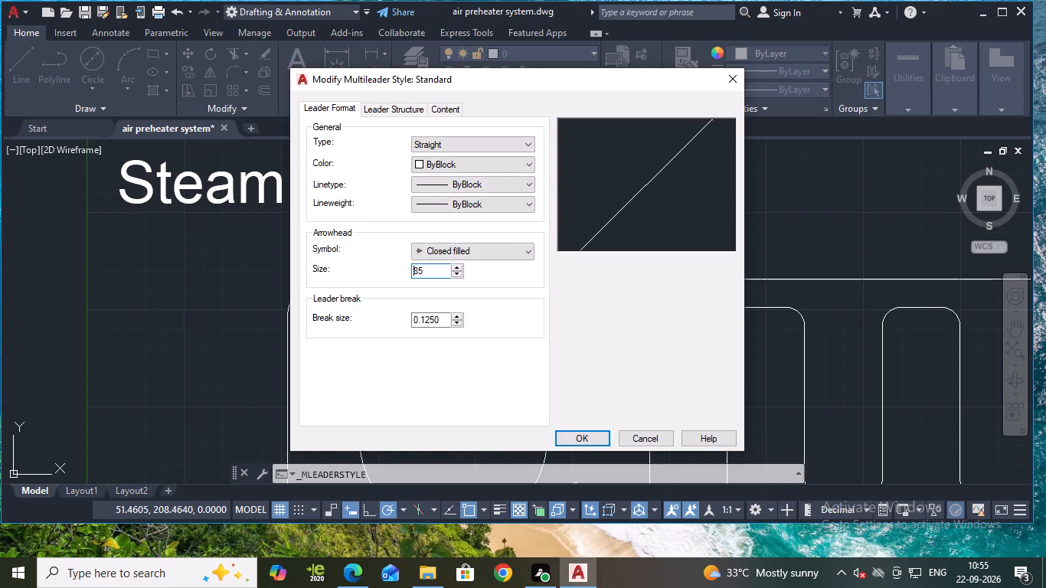
click(426, 274)
key(1)
key(BackSpace)
key(BackSpace)
key(BackSpace)
text(100)
key(Return)
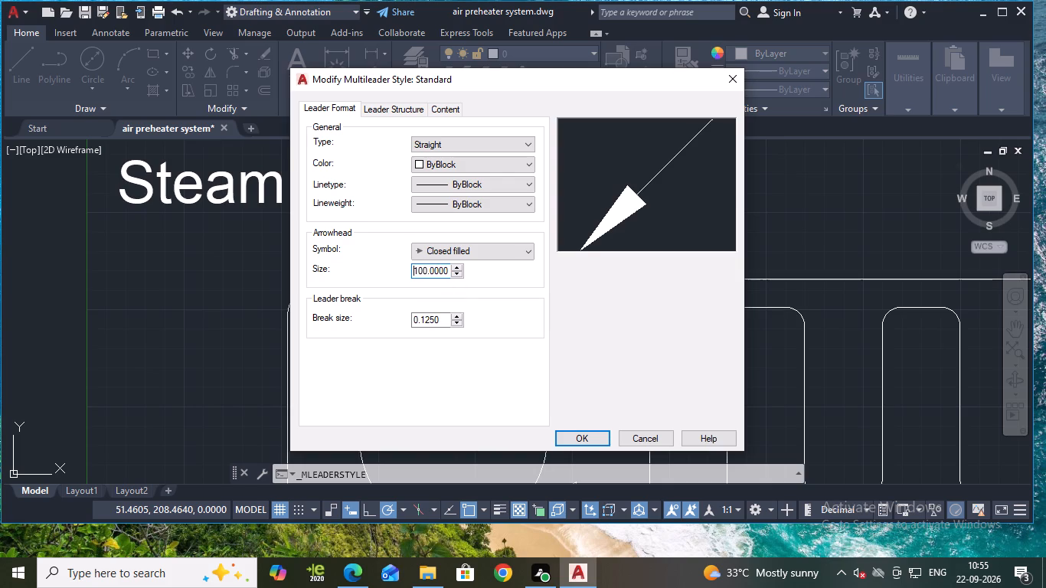
click(596, 433)
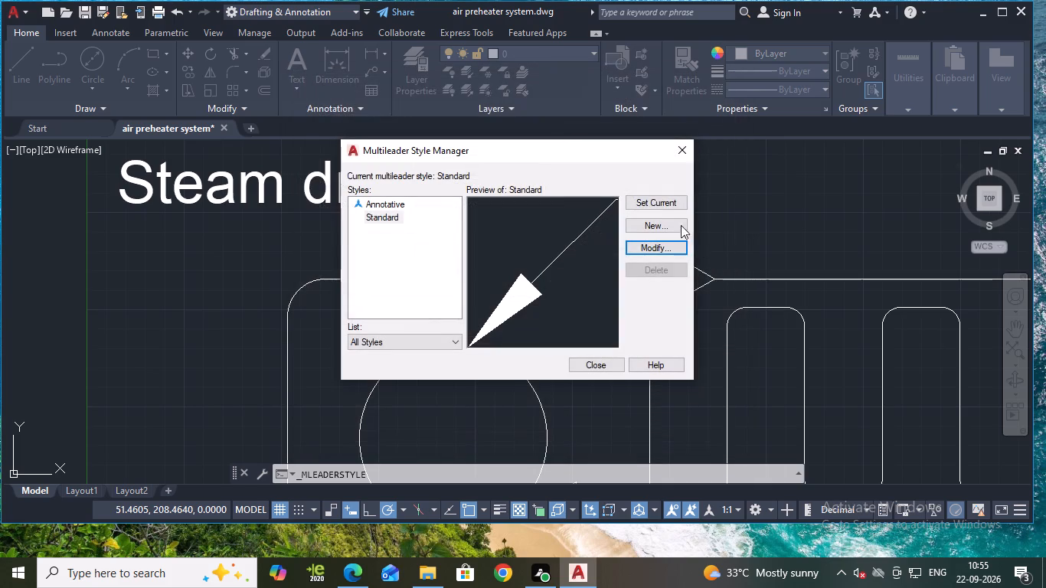
click(659, 201)
click(614, 359)
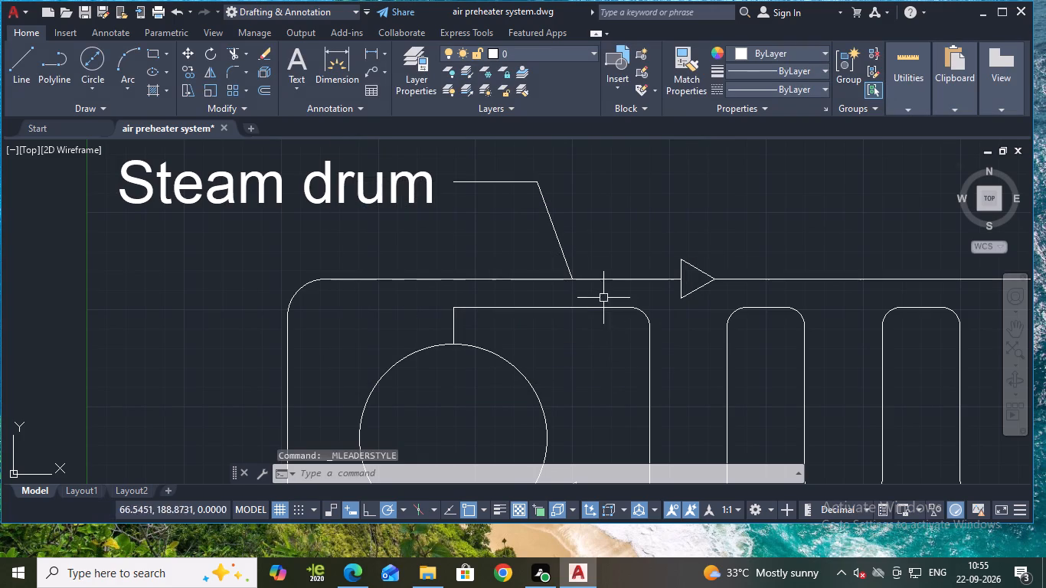
Inspect the tip of the "Steam drum" leader on the casing line for its arrowhead.
scroll(585, 281, up, 7)
scroll(390, 222, up, 3)
scroll(478, 286, up, 1)
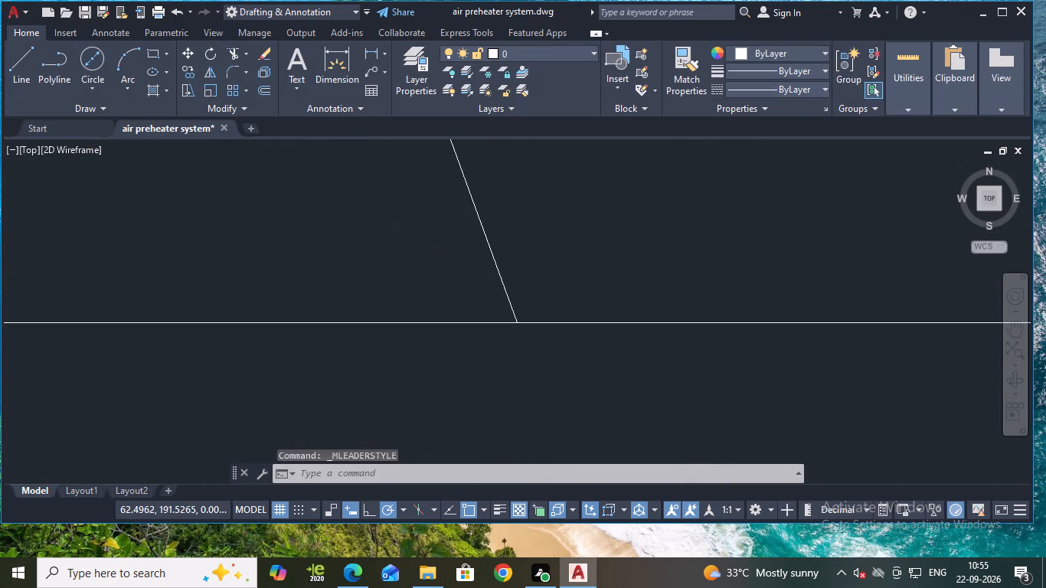
scroll(478, 286, up, 2)
middle_drag(582, 378, 452, 194)
scroll(512, 233, up, 4)
scroll(482, 401, up, 3)
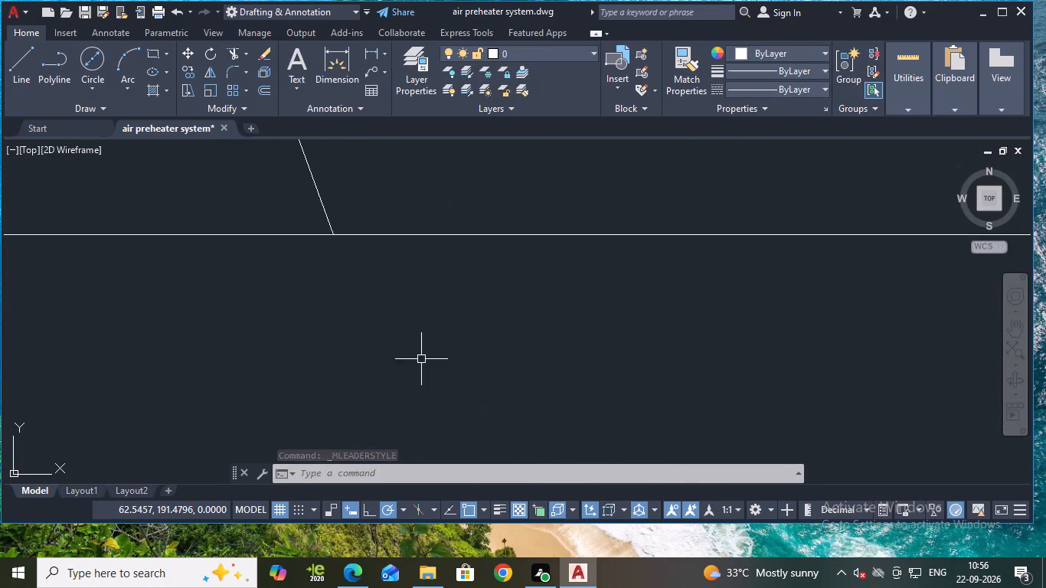
scroll(380, 298, up, 2)
scroll(333, 250, down, 16)
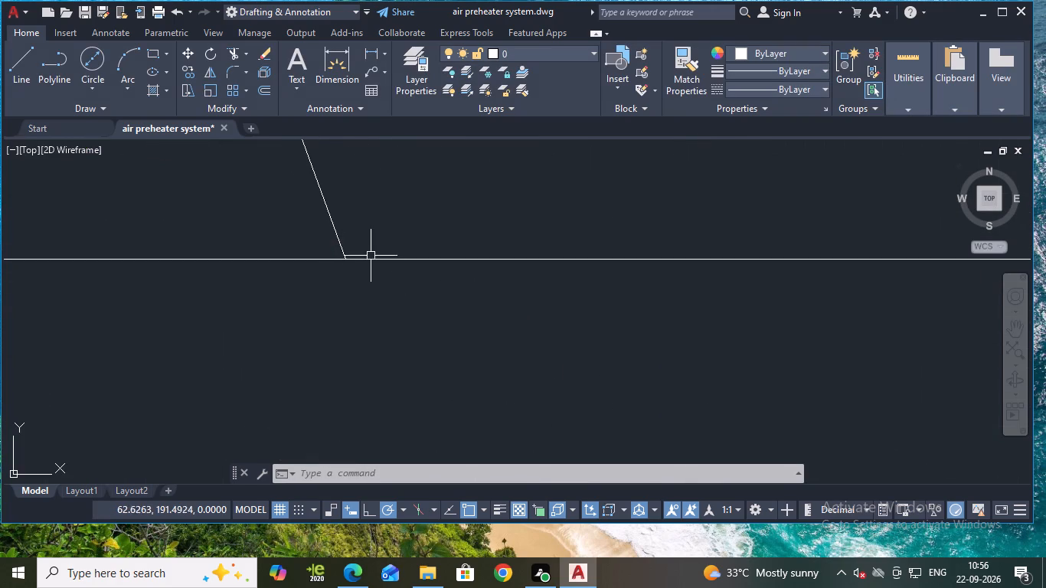
scroll(429, 199, down, 9)
scroll(463, 224, up, 1)
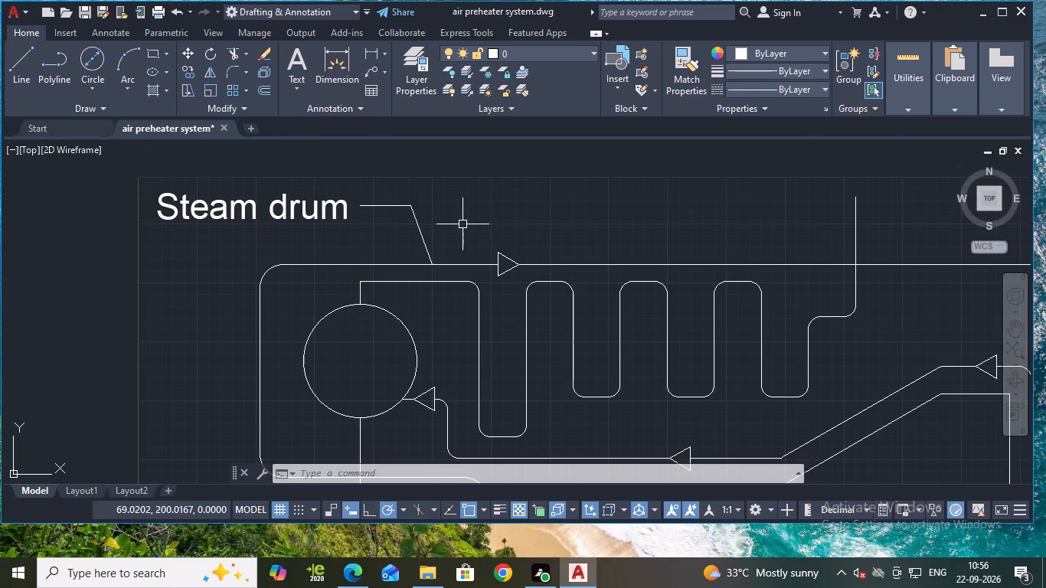
Reopen the Standard multileader style for modification and set its leader break size to 2.
click(363, 71)
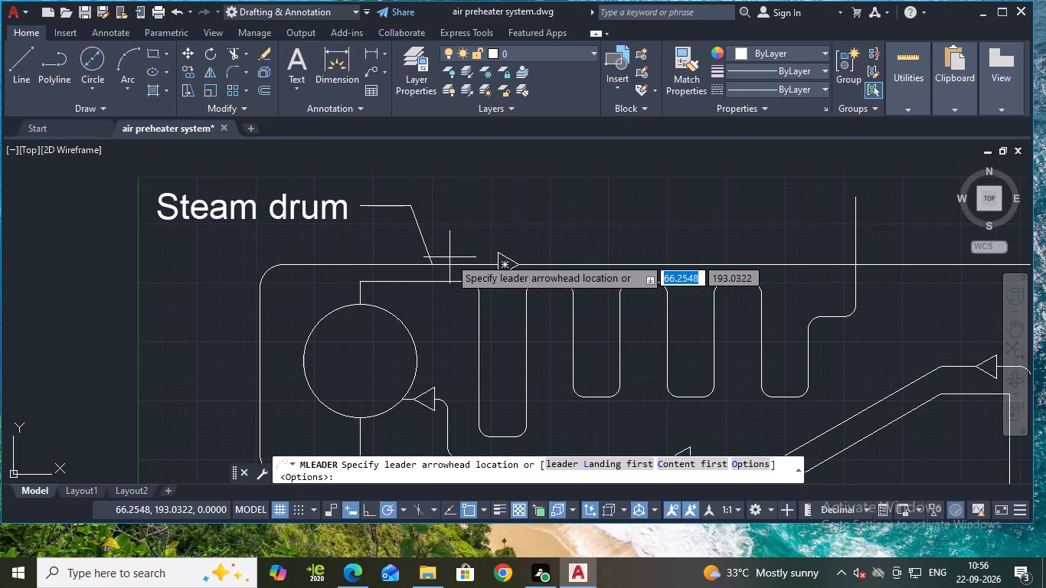
key(Escape)
click(333, 107)
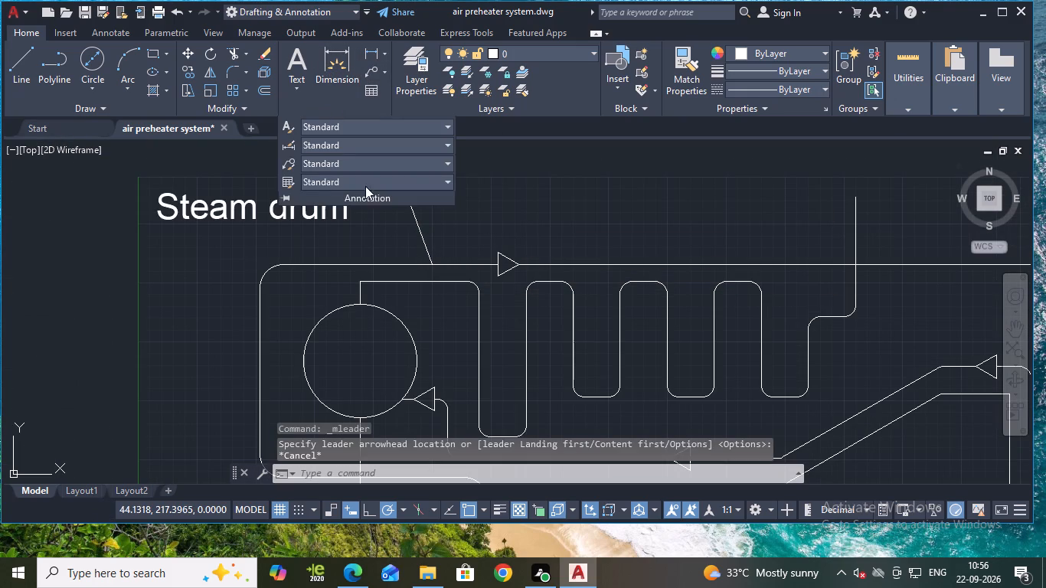
click(350, 161)
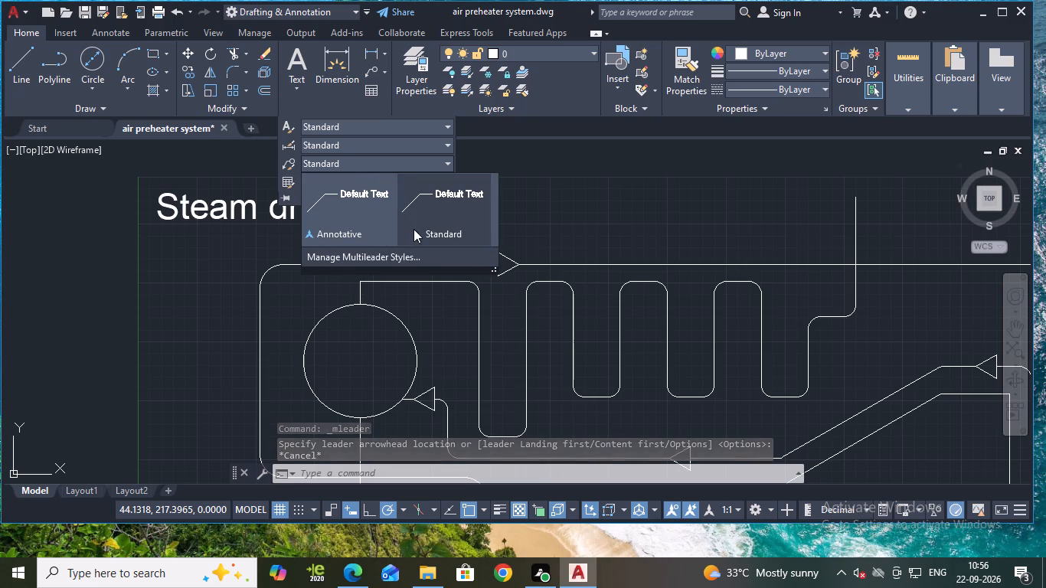
click(397, 249)
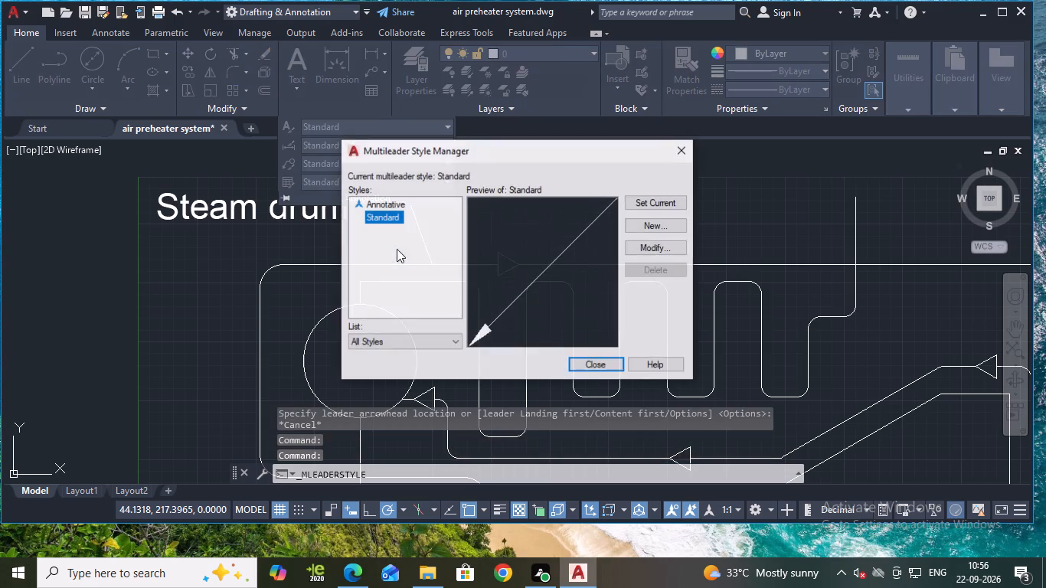
click(652, 244)
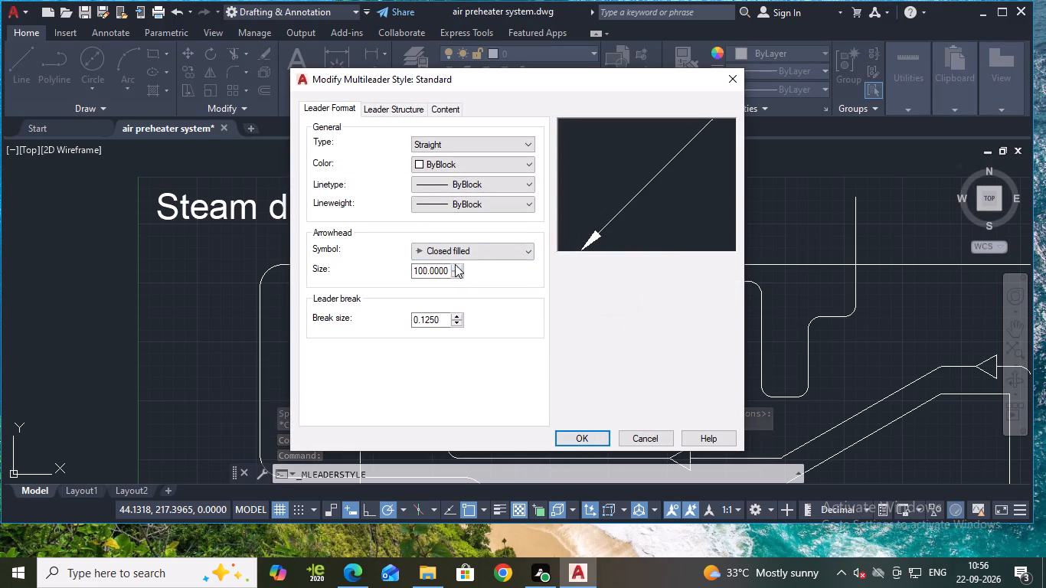
click(440, 321)
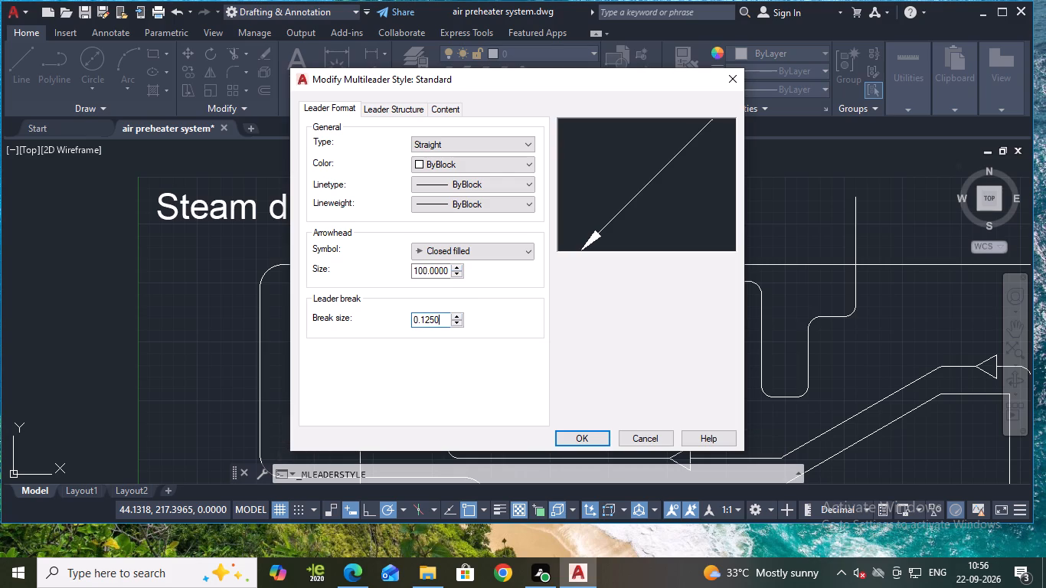
drag(440, 321, 388, 311)
key(2)
key(Return)
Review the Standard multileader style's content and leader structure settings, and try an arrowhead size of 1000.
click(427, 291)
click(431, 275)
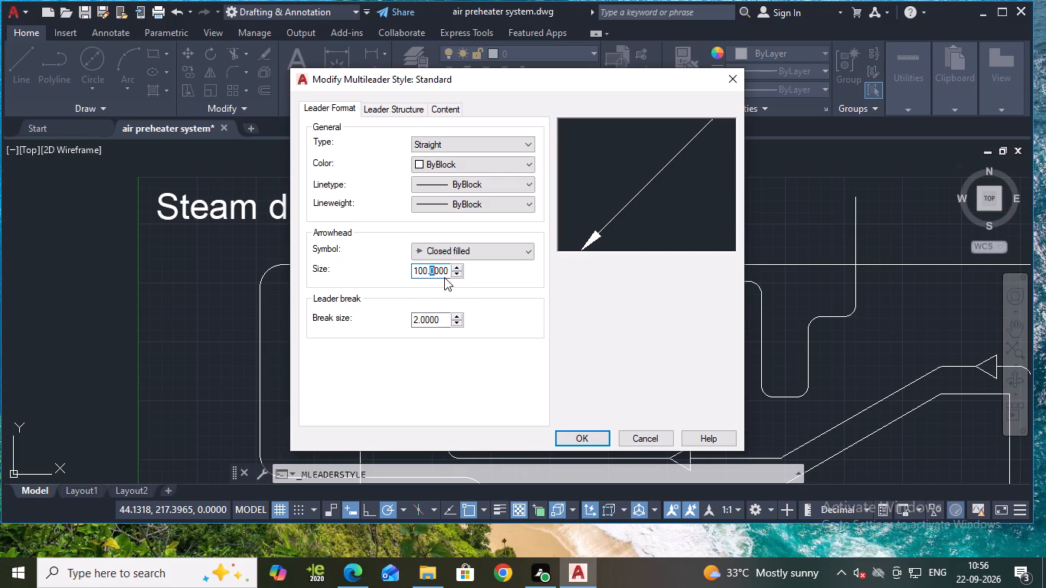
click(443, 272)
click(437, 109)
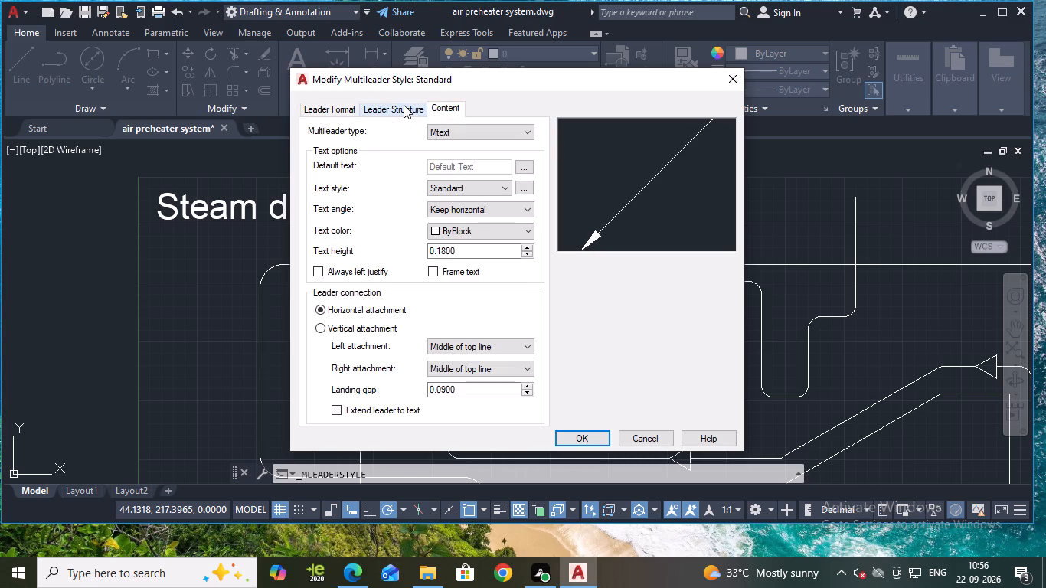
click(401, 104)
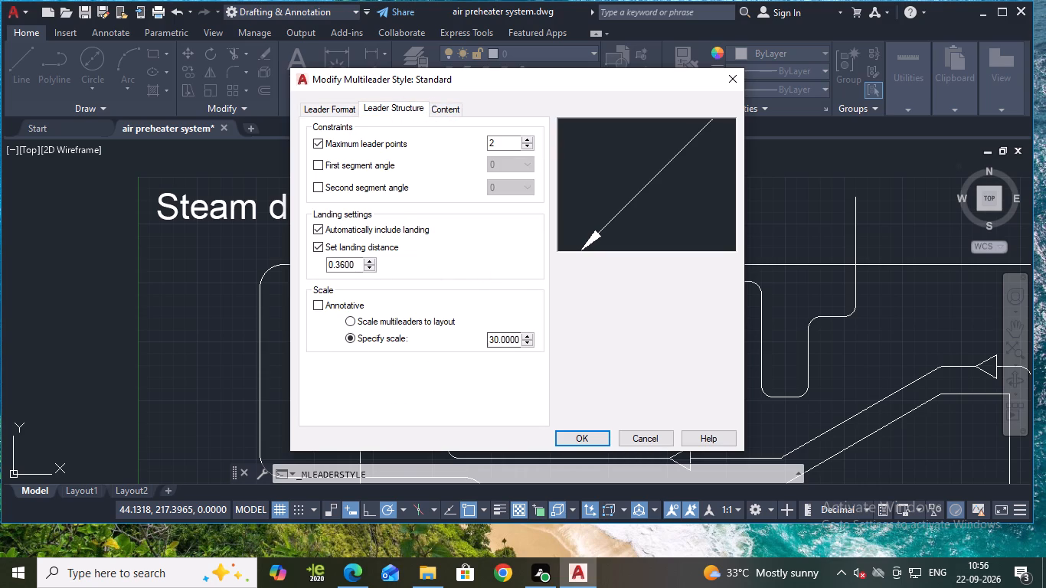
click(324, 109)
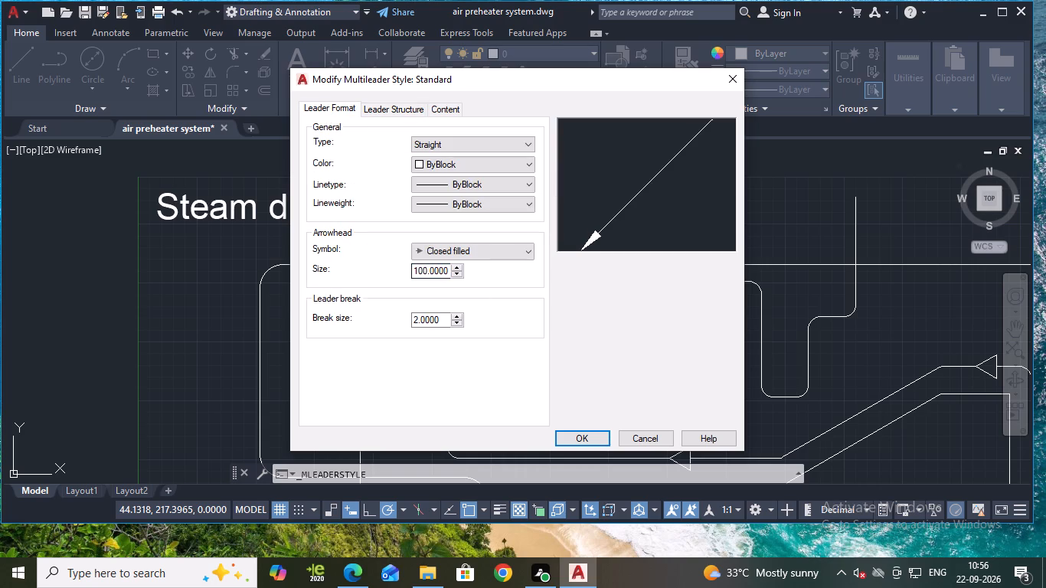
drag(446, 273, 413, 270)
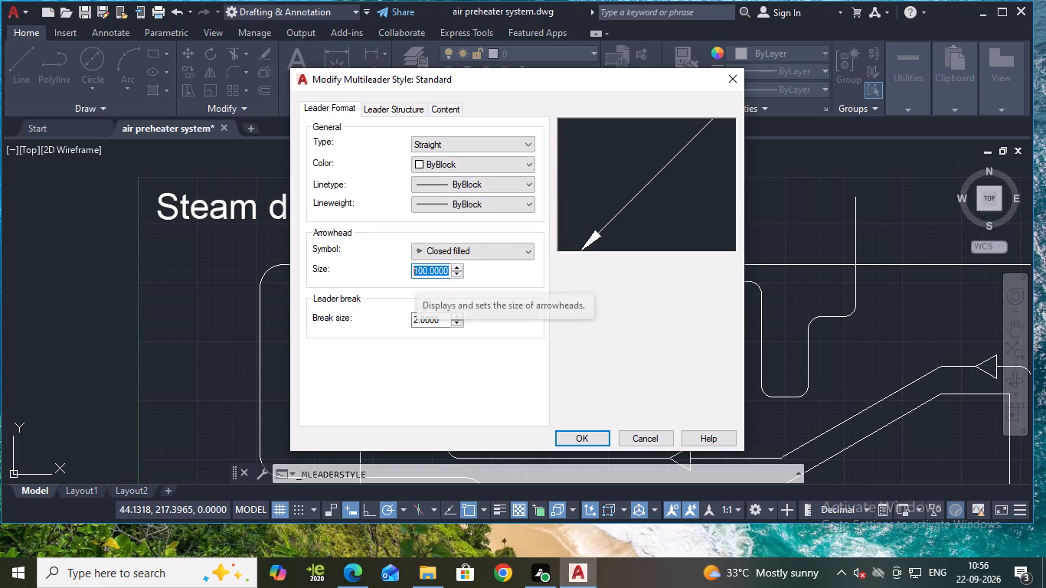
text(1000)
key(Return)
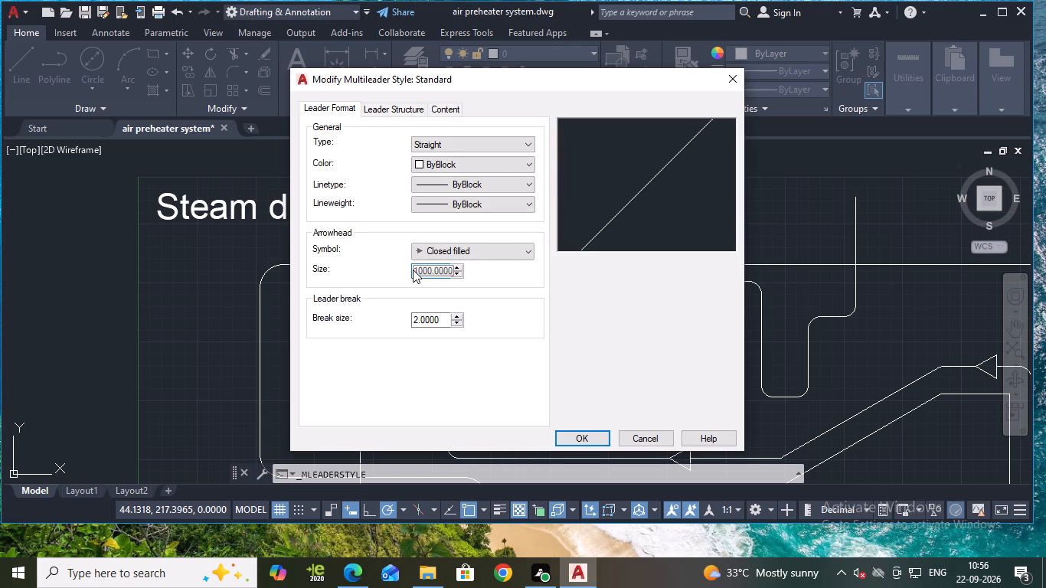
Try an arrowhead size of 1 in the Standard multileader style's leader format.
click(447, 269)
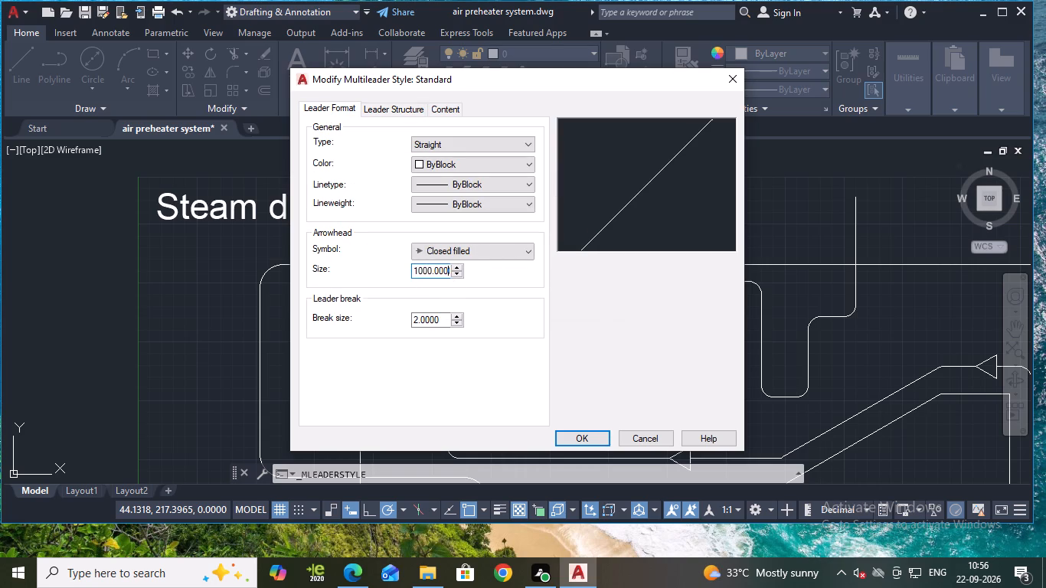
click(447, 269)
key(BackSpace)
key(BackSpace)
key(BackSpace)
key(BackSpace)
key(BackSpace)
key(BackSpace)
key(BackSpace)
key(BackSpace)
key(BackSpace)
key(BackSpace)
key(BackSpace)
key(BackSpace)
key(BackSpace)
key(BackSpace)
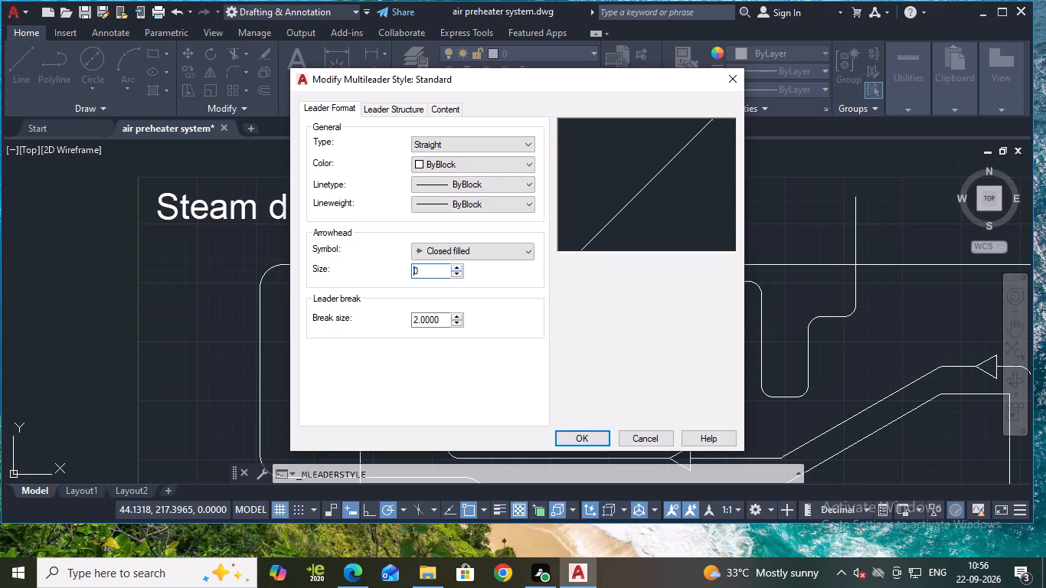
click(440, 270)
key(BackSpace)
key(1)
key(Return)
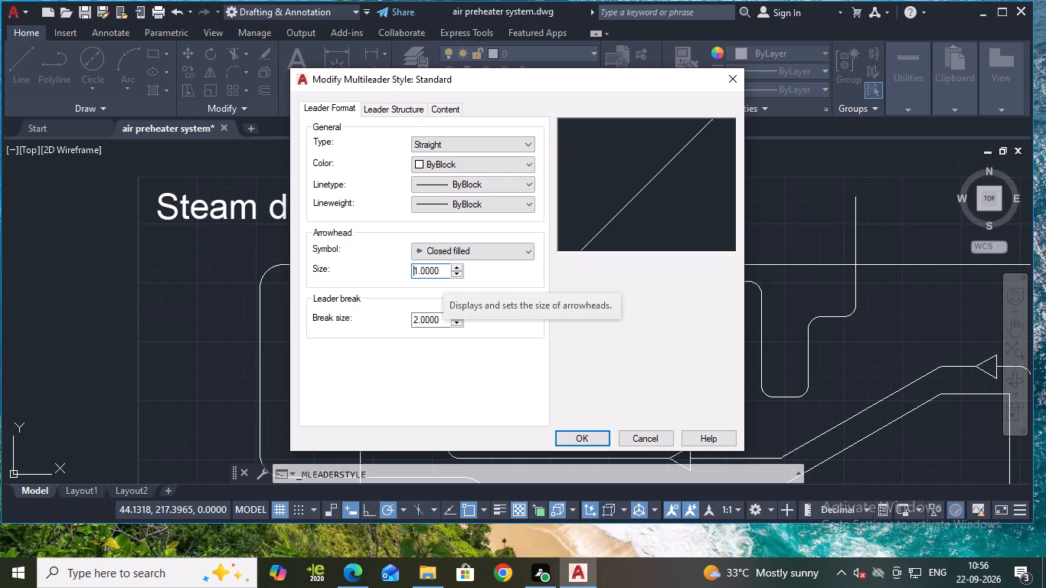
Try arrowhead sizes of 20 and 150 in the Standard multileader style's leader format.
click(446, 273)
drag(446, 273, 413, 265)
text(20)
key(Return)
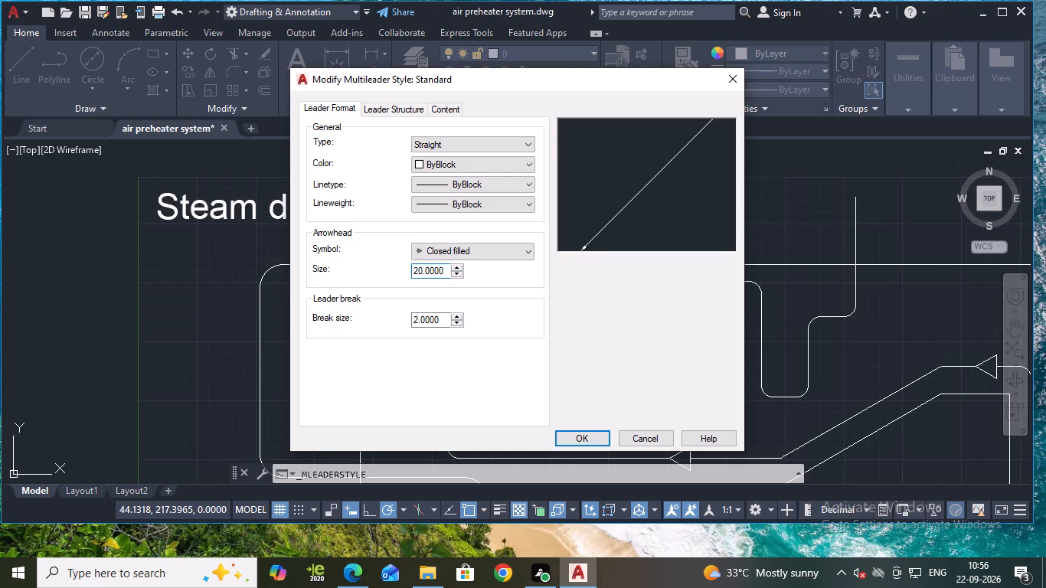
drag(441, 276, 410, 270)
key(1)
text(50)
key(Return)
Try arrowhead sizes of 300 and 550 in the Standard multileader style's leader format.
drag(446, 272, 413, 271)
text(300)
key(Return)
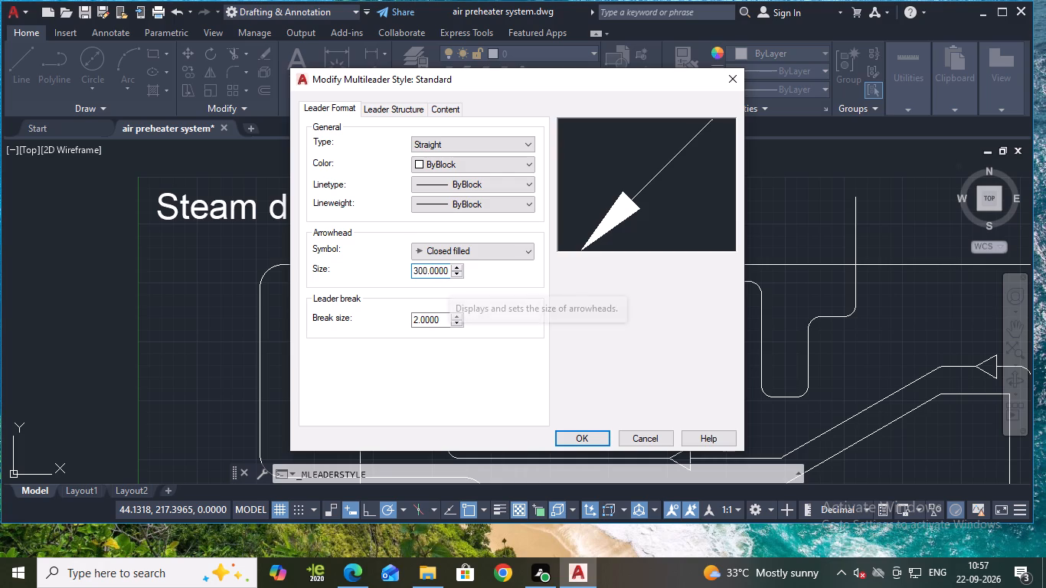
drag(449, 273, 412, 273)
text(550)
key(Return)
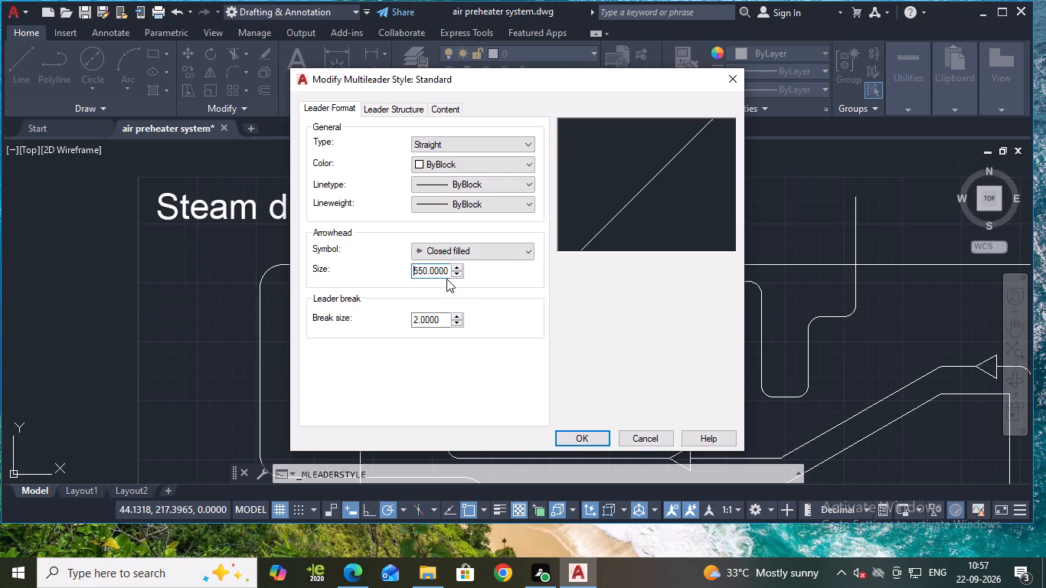
Set the Standard multileader style's arrowhead size to 300, accept the change and keep Standard as the current style.
drag(445, 273, 397, 272)
key(BackSpace)
drag(440, 266, 414, 272)
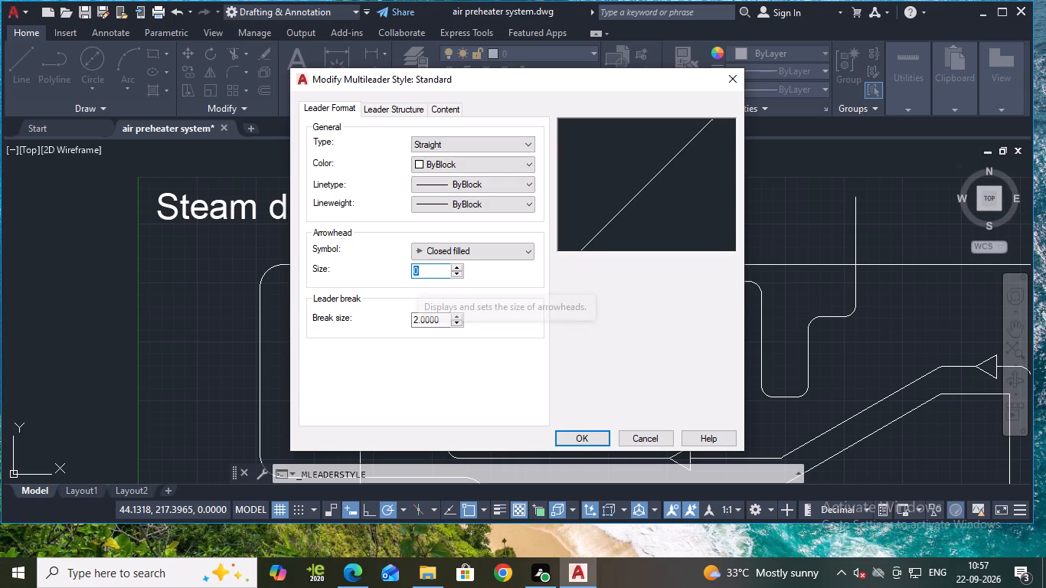
text(300)
key(Return)
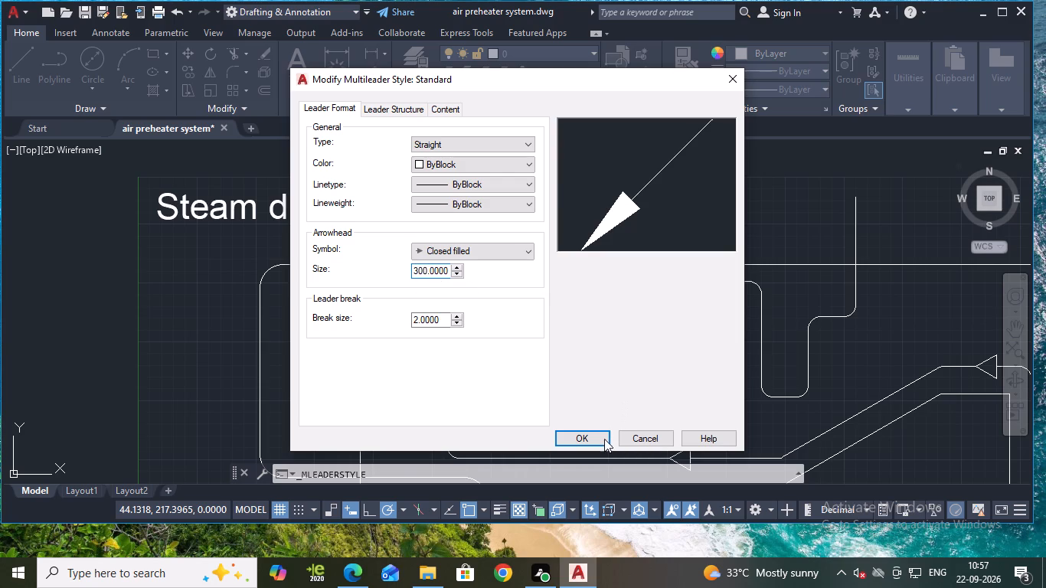
click(602, 442)
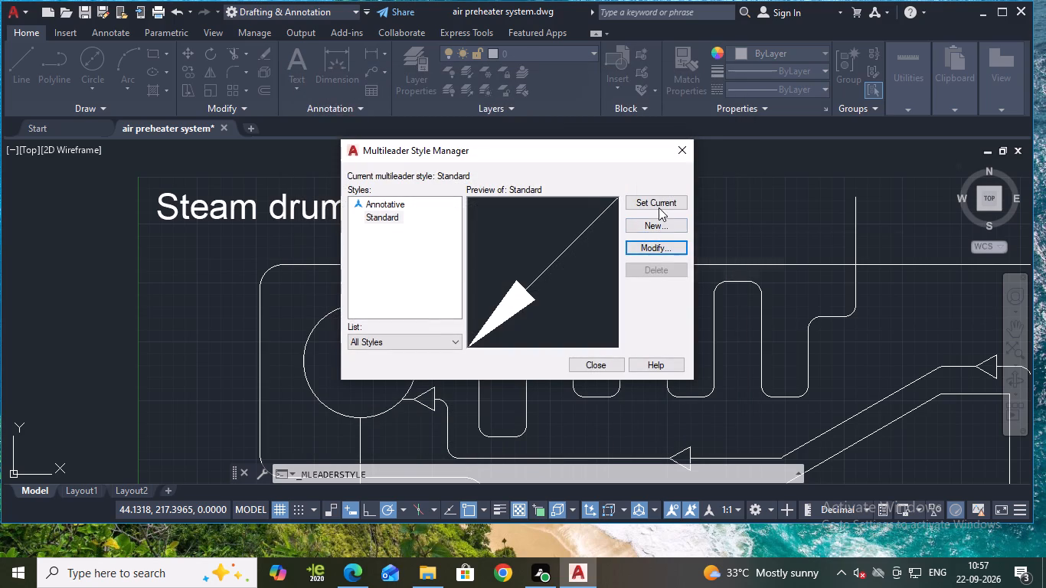
click(659, 207)
click(587, 367)
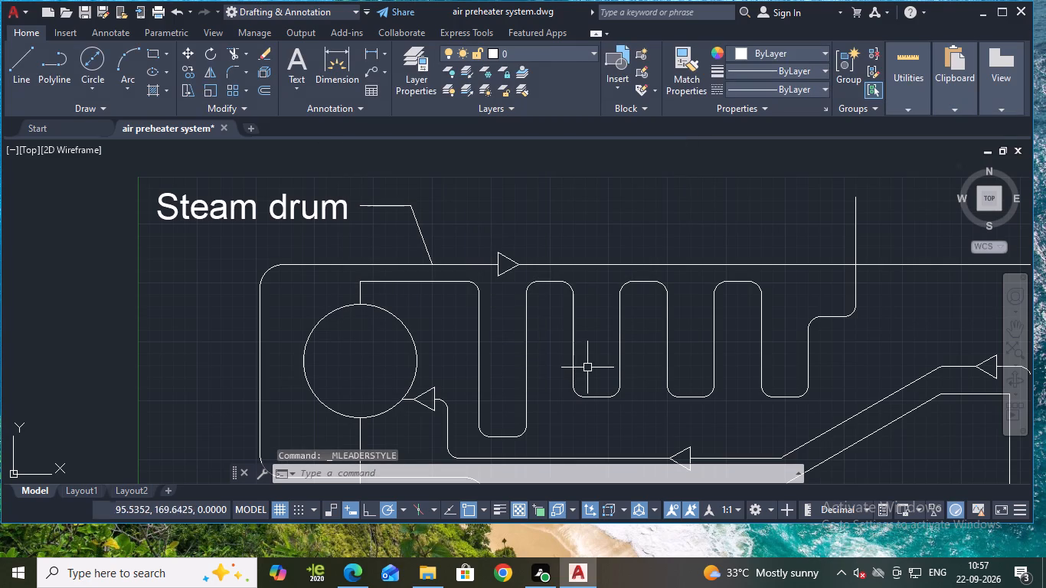
Add a multileader labelled "Boiler" pointing to the vessel's left wall, just above the upper inlet arrowhead.
scroll(548, 246, down, 2)
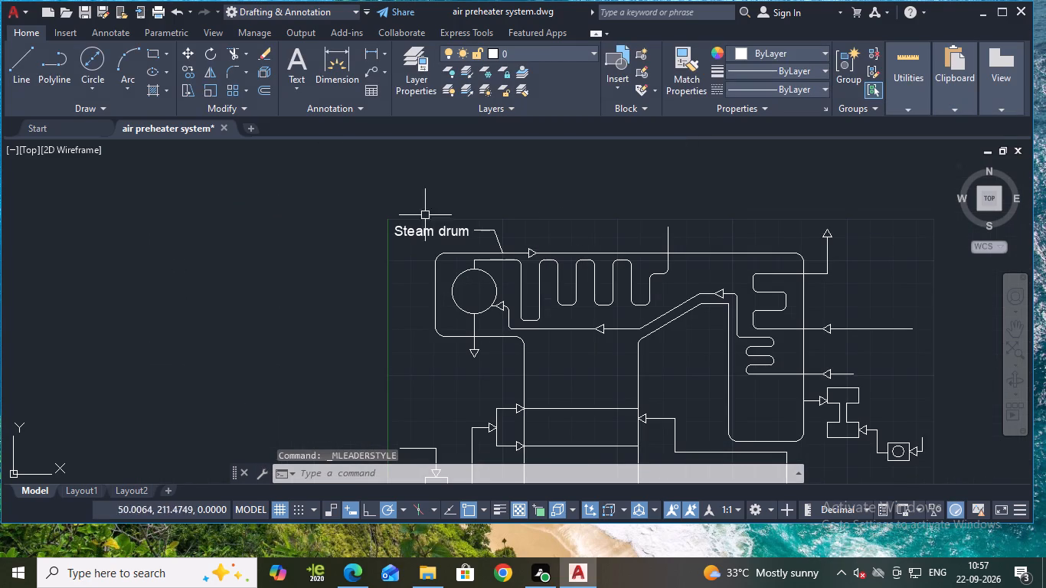
click(367, 70)
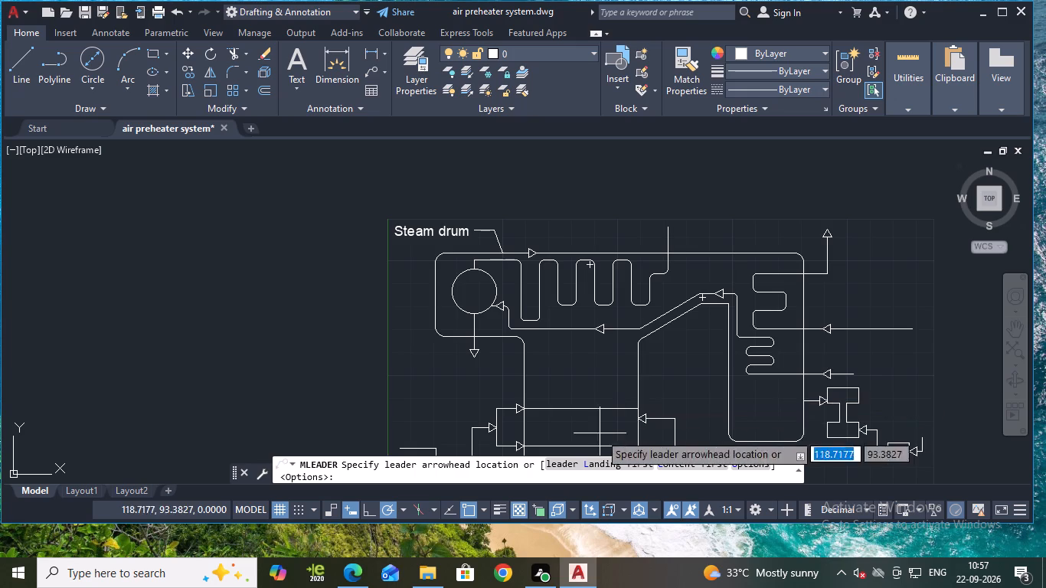
middle_drag(576, 353, 611, 299)
scroll(571, 395, up, 2)
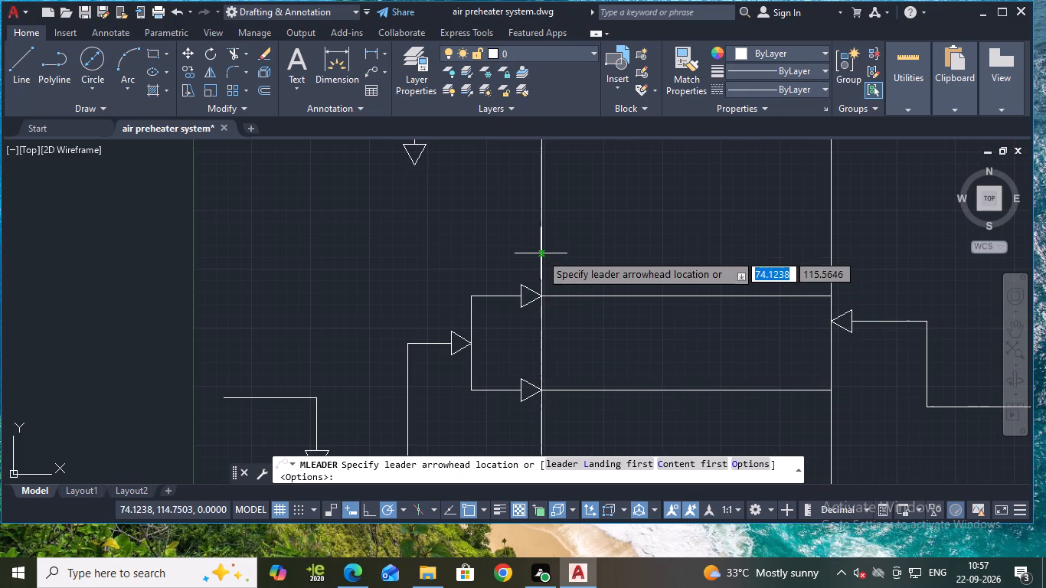
click(541, 253)
click(482, 228)
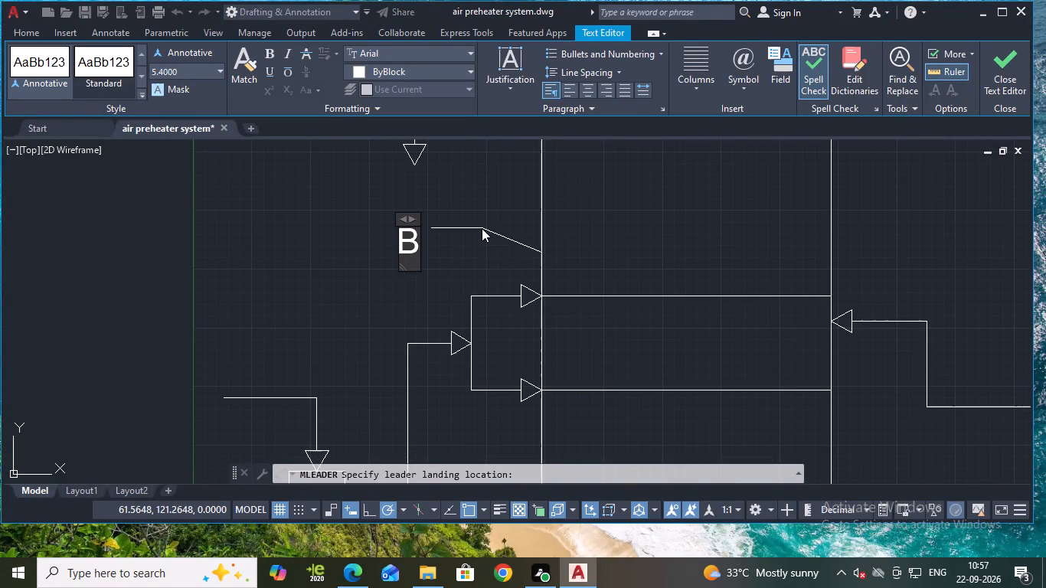
text(oiler)
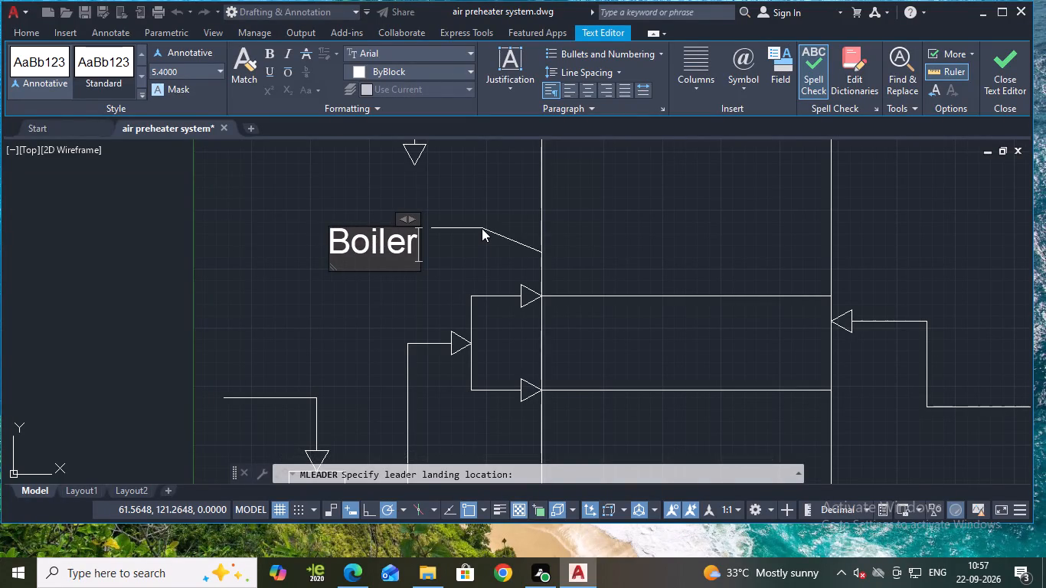
click(1012, 106)
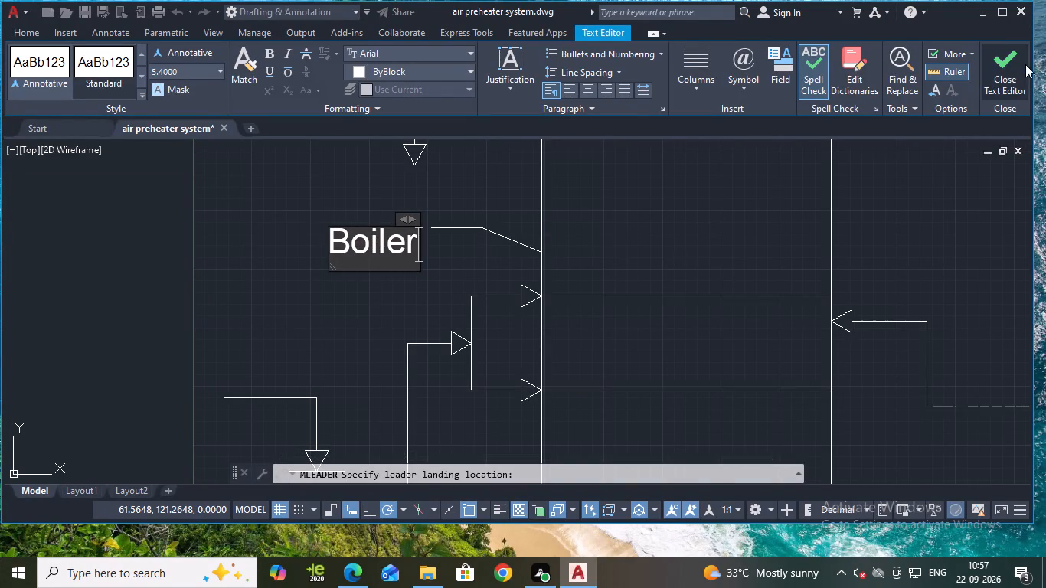
click(1008, 67)
Inspect the tips of the "Boiler" and "Steam drum" leaders for their arrowheads.
scroll(637, 288, down, 1)
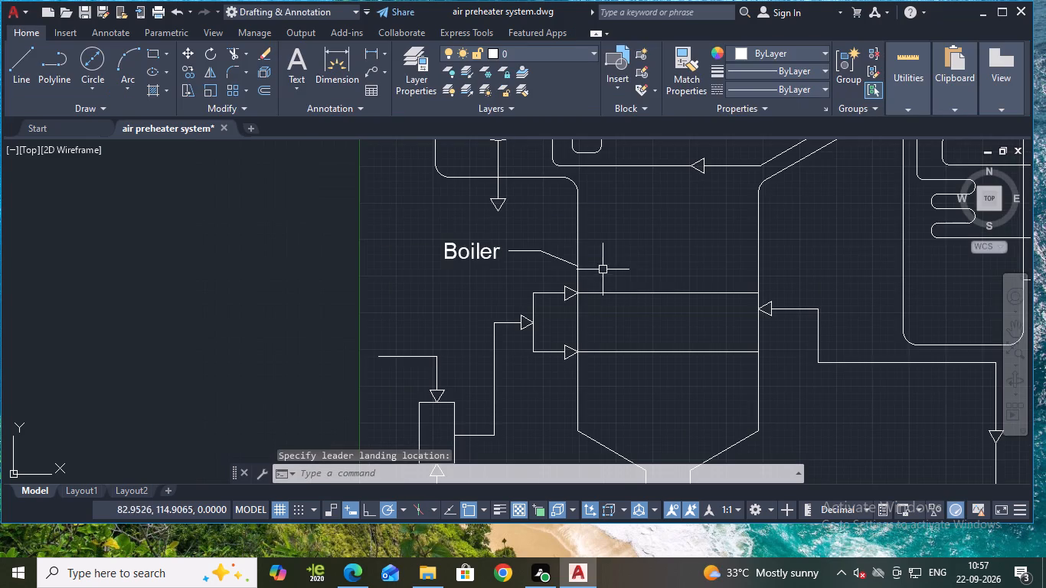
scroll(525, 269, up, 2)
scroll(609, 266, up, 2)
scroll(660, 265, down, 4)
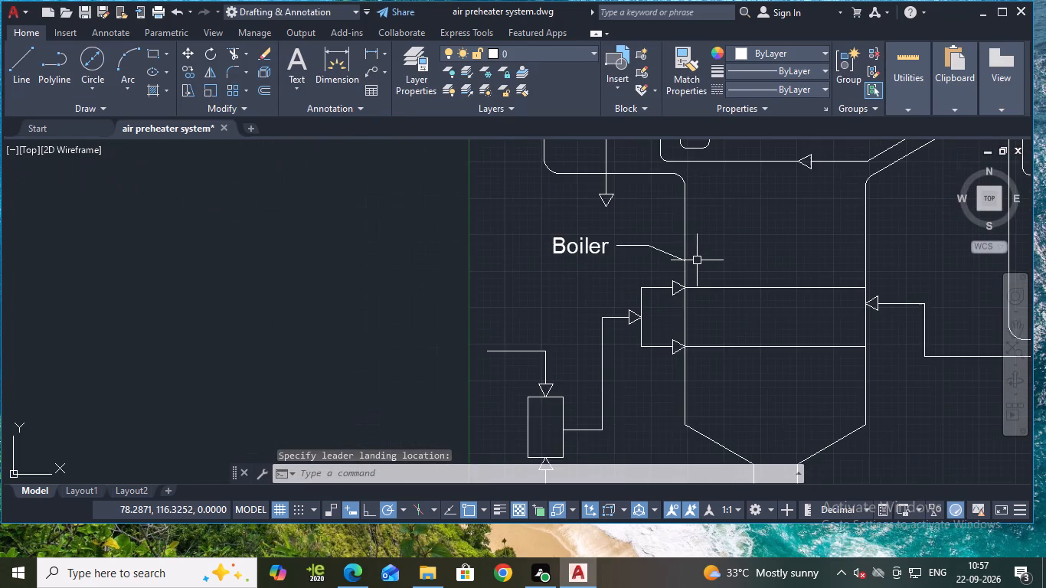
scroll(698, 260, down, 2)
middle_drag(735, 258, 680, 276)
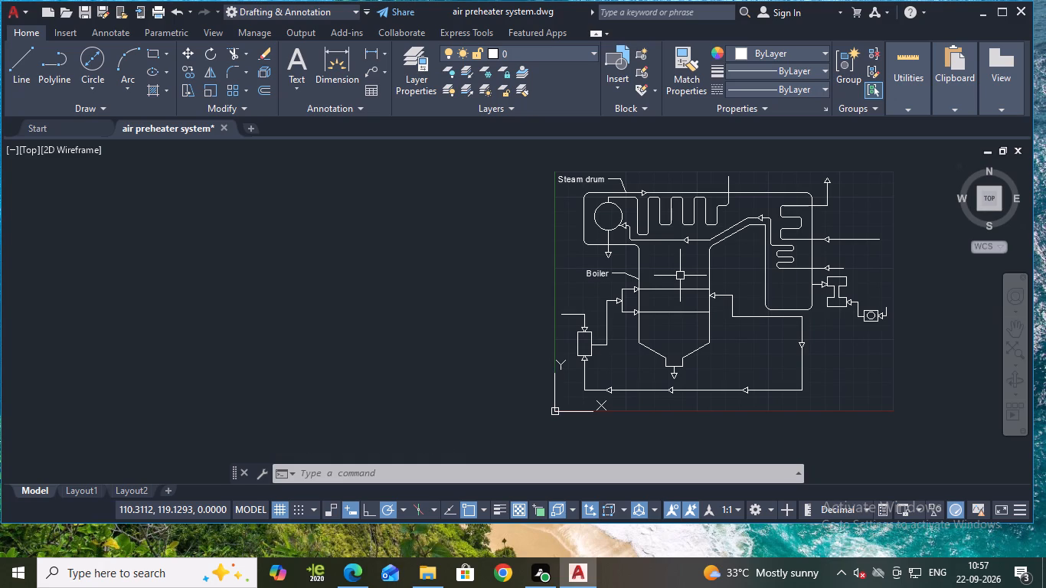
scroll(644, 240, up, 3)
middle_drag(663, 254, 620, 462)
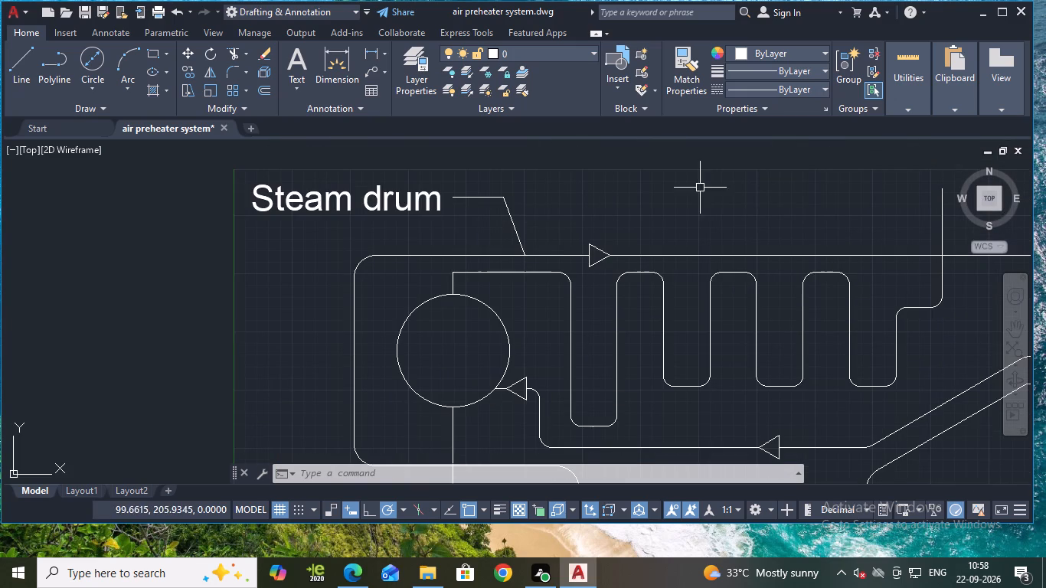
scroll(575, 237, up, 1)
scroll(503, 276, up, 3)
scroll(502, 239, down, 4)
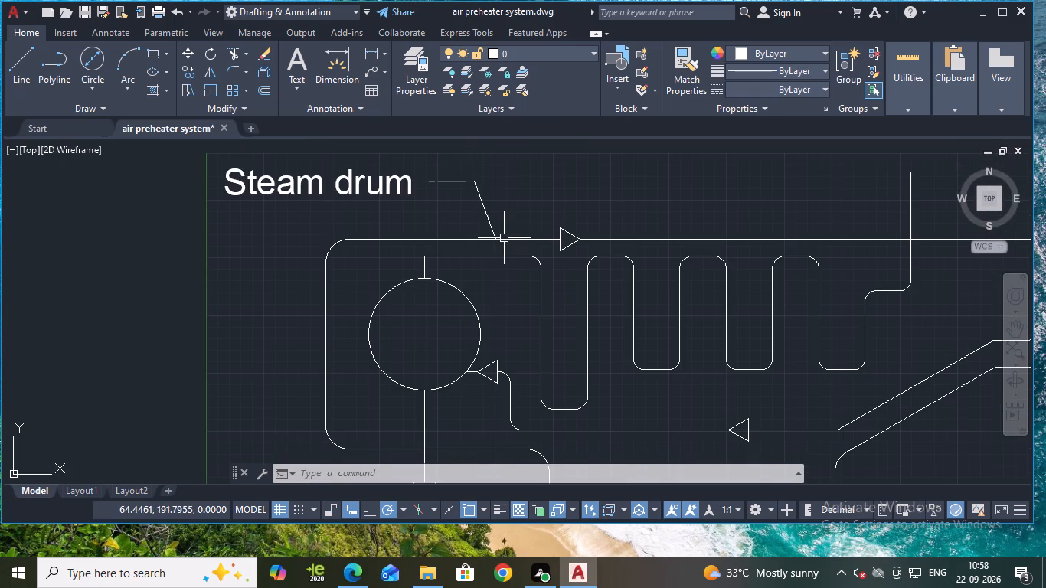
scroll(538, 227, down, 2)
middle_drag(521, 332, 557, 261)
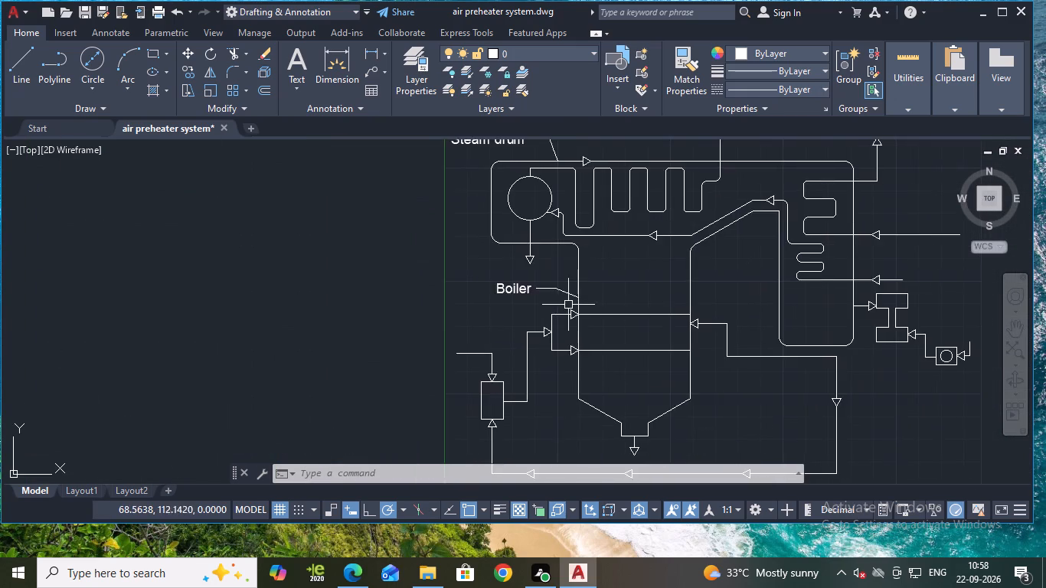
scroll(568, 306, up, 3)
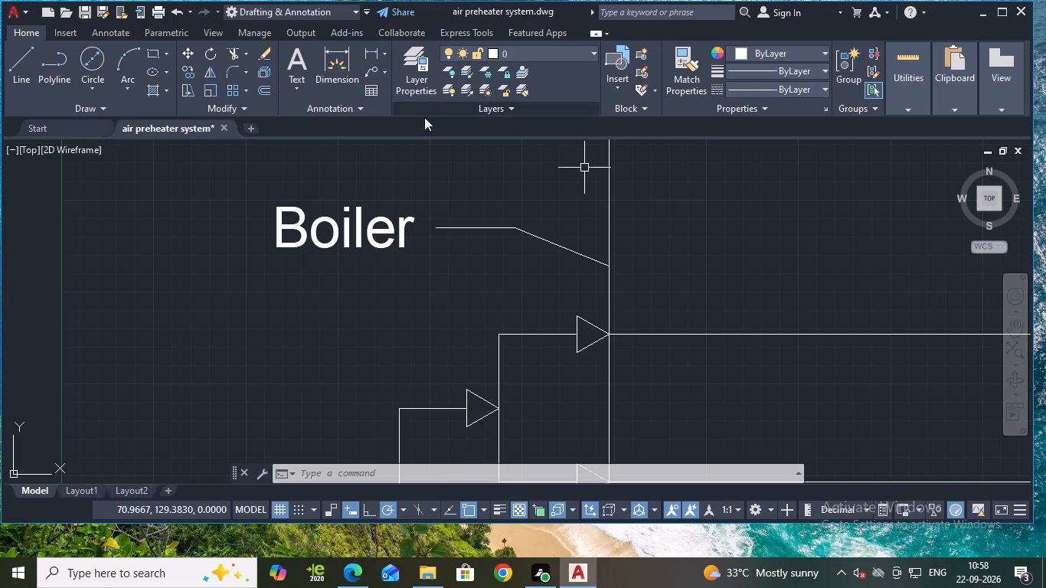
Place a short multileader without text on the vessel's left wall just above the "Boiler" leader to check its arrowhead.
click(362, 70)
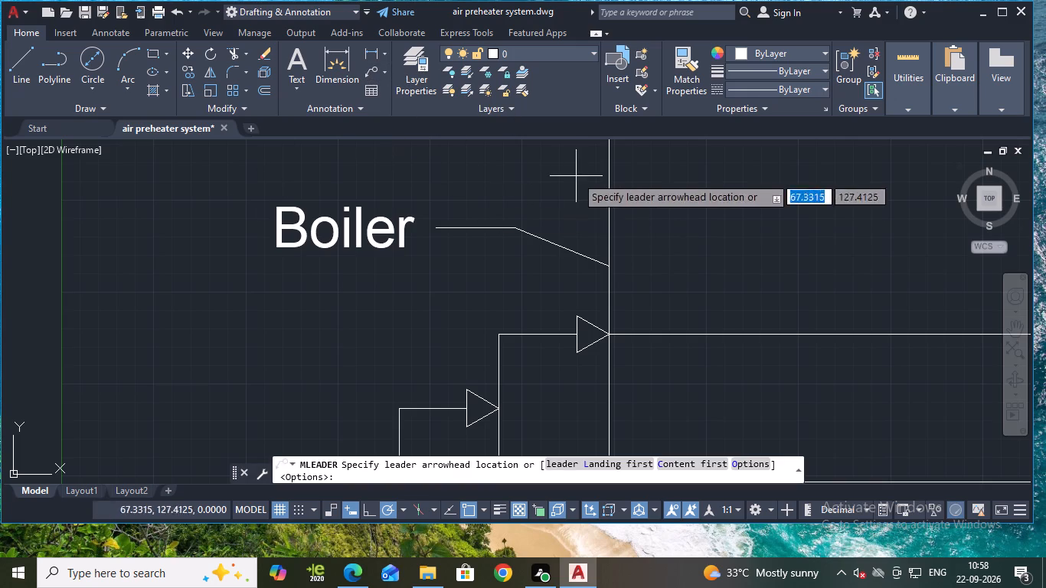
click(609, 208)
click(581, 195)
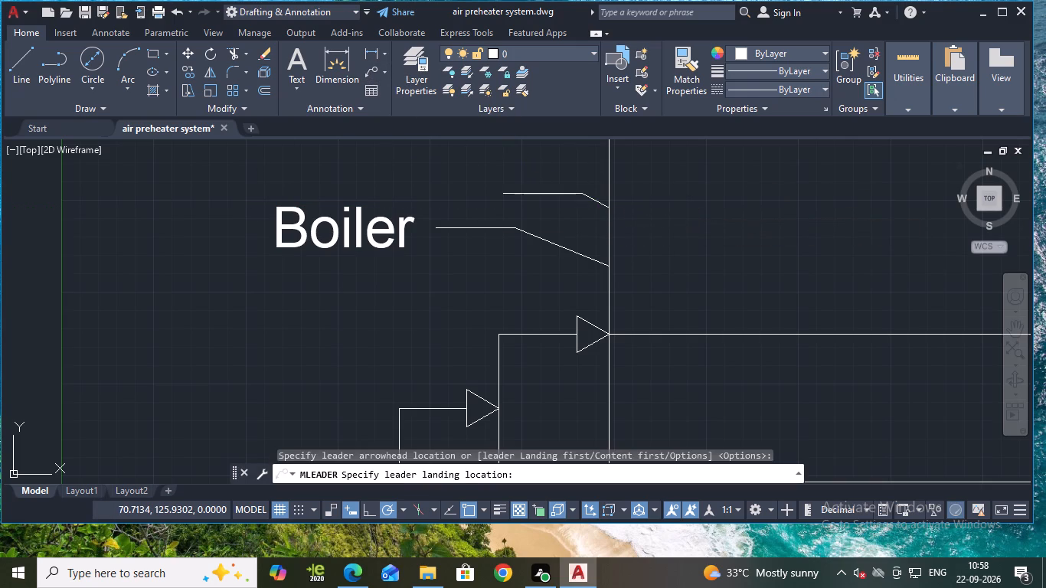
key(Escape)
scroll(602, 207, up, 2)
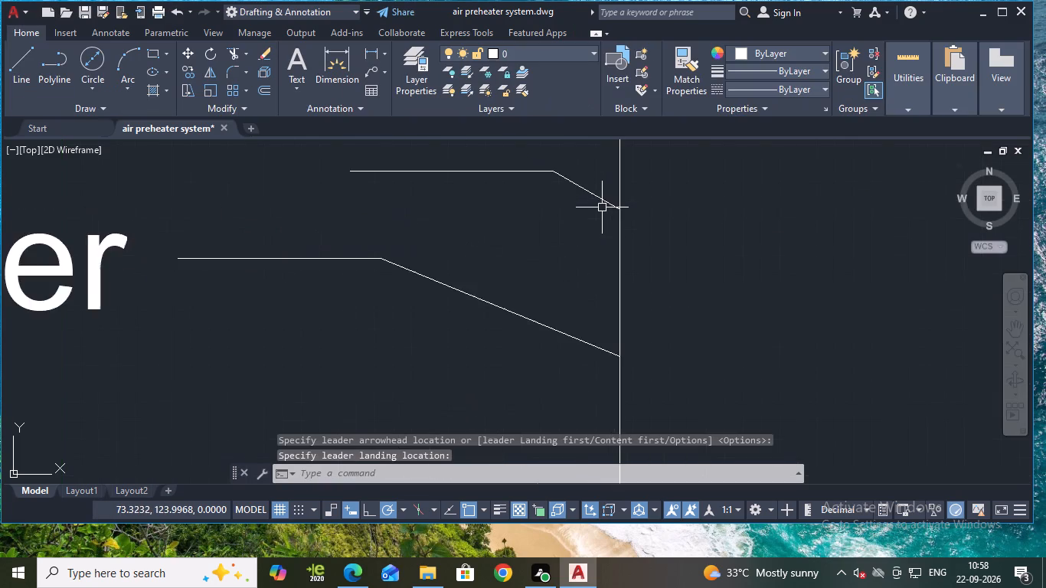
Inspect the textless multileader above the "Boiler" leader from end to end for its arrowhead.
scroll(602, 207, down, 3)
click(599, 204)
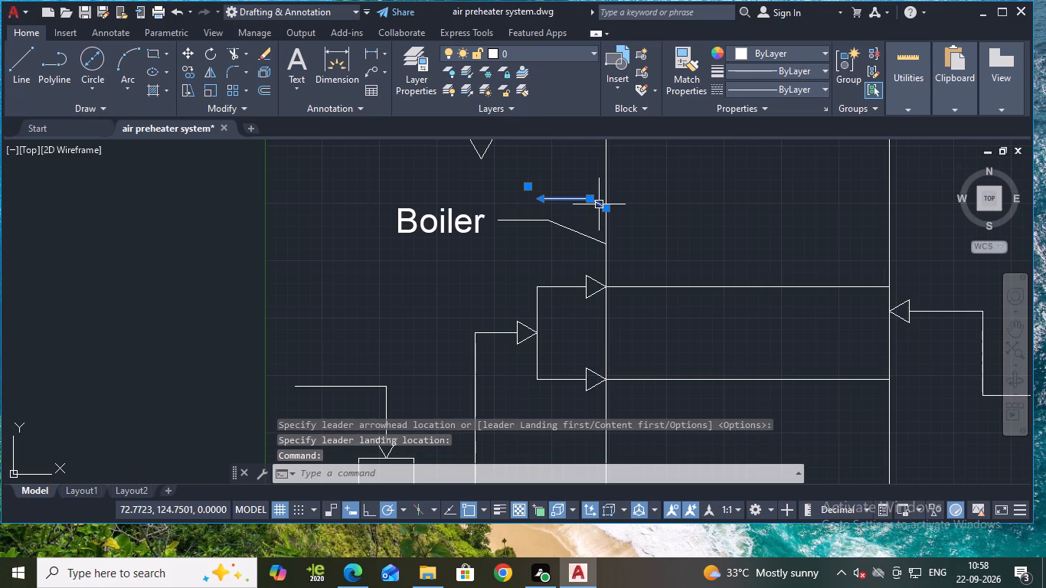
scroll(546, 198, up, 5)
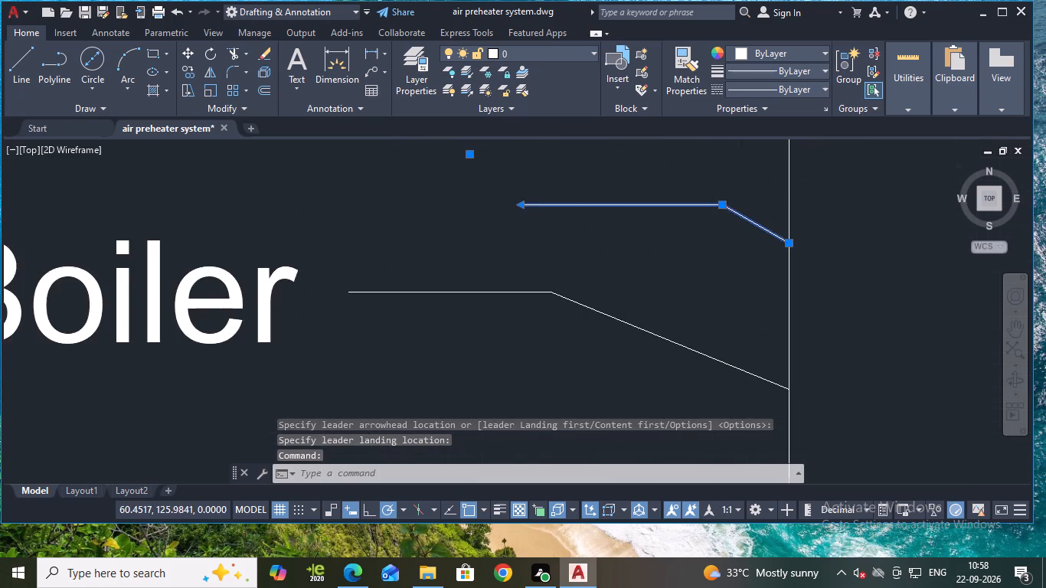
scroll(530, 204, up, 5)
key(Escape)
scroll(336, 206, up, 5)
scroll(427, 250, up, 7)
scroll(425, 191, down, 17)
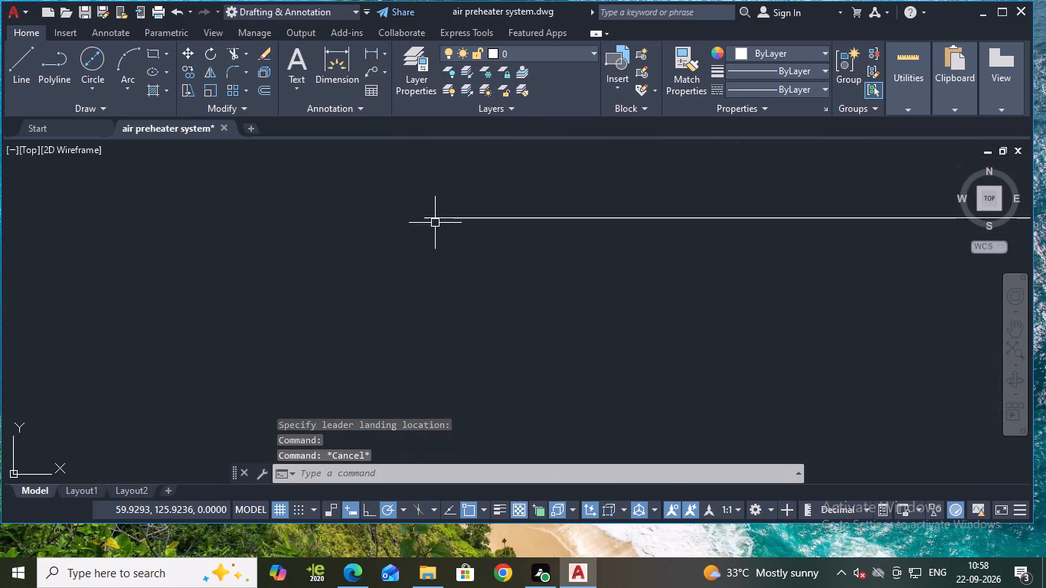
scroll(669, 241, down, 5)
scroll(783, 313, down, 4)
middle_drag(747, 293, 375, 230)
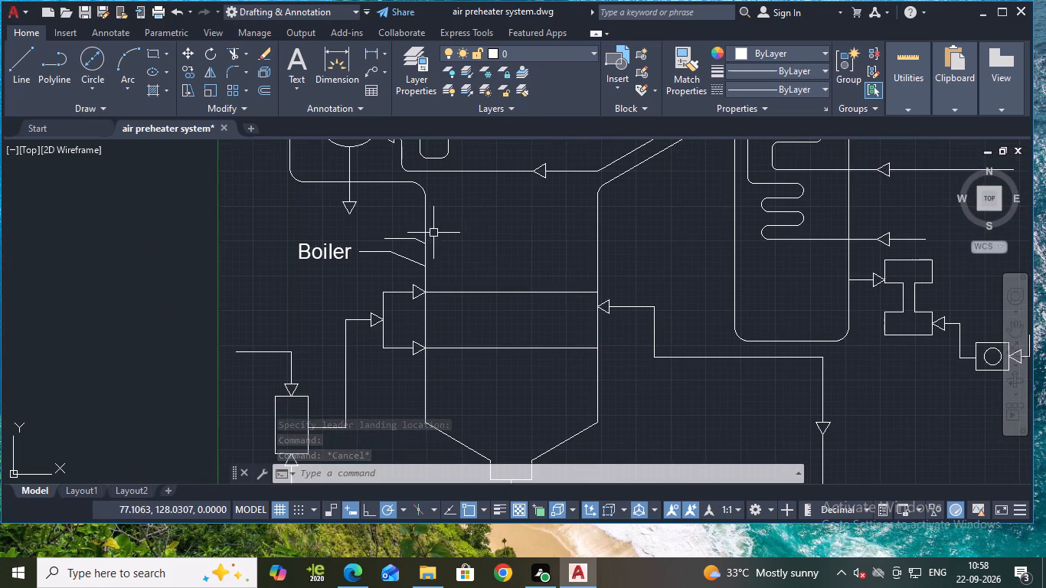
middle_drag(468, 234, 503, 271)
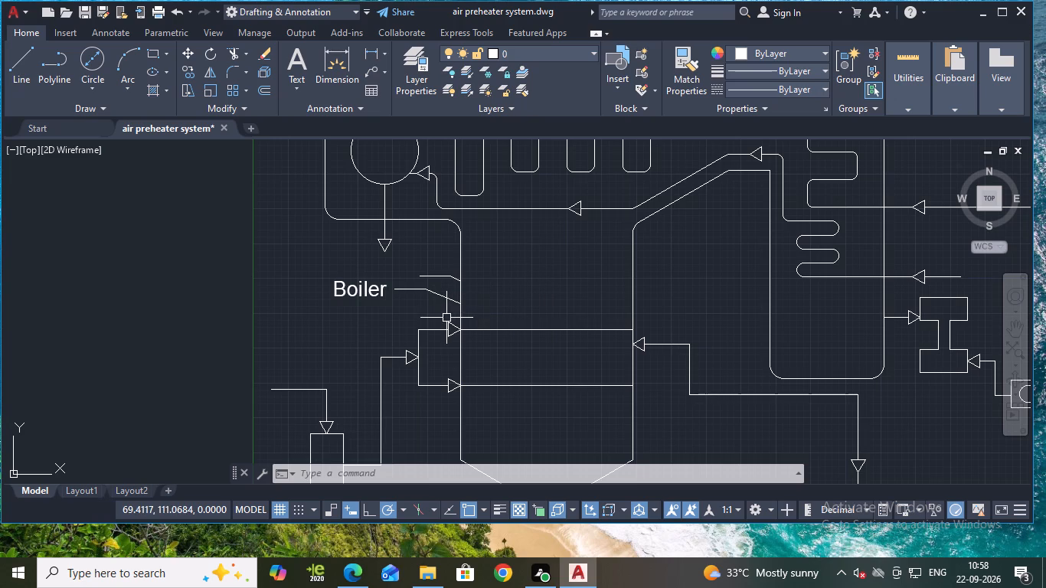
Examine closely the tips of the "Boiler" leader and the textless leader where they meet the vessel's left wall.
scroll(445, 325, up, 2)
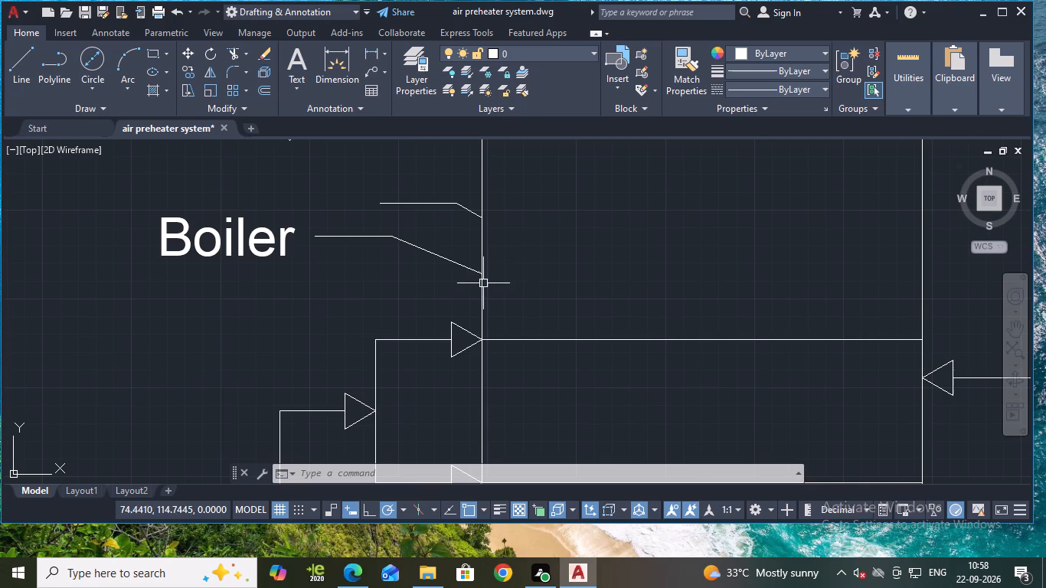
scroll(482, 281, up, 3)
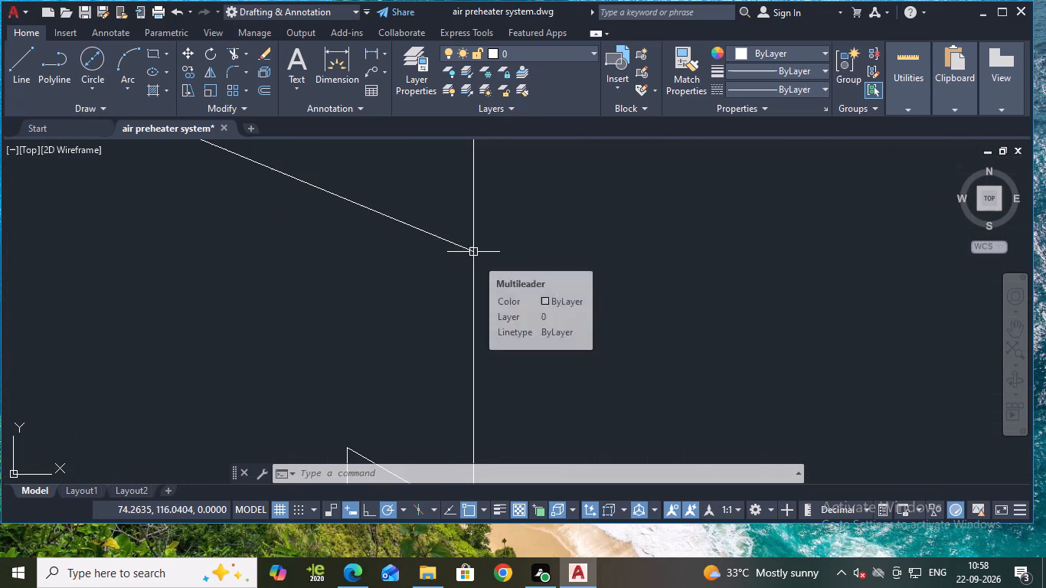
scroll(512, 237, down, 4)
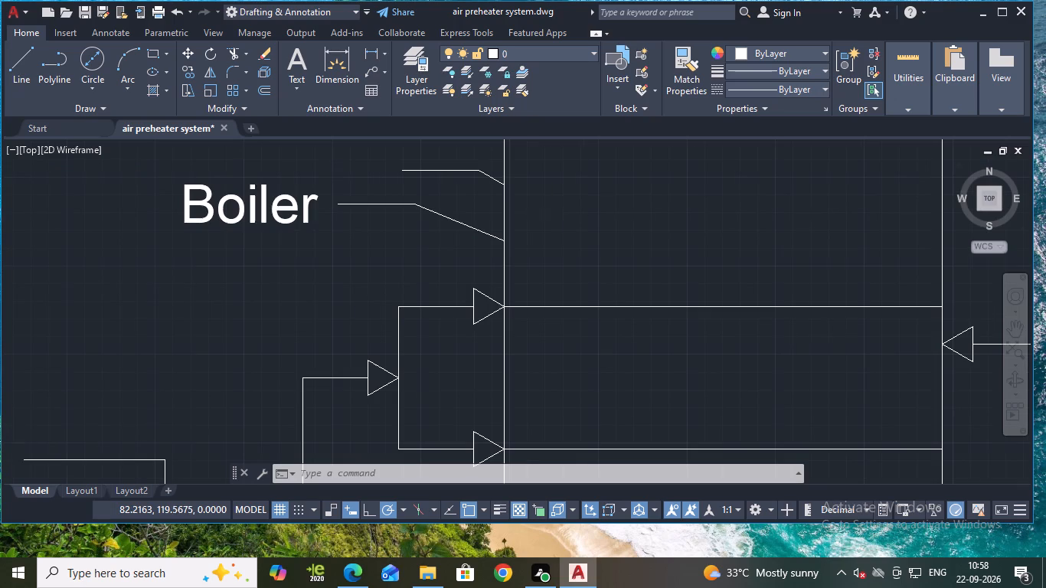
scroll(561, 216, down, 1)
middle_drag(562, 204, 584, 256)
scroll(554, 261, up, 4)
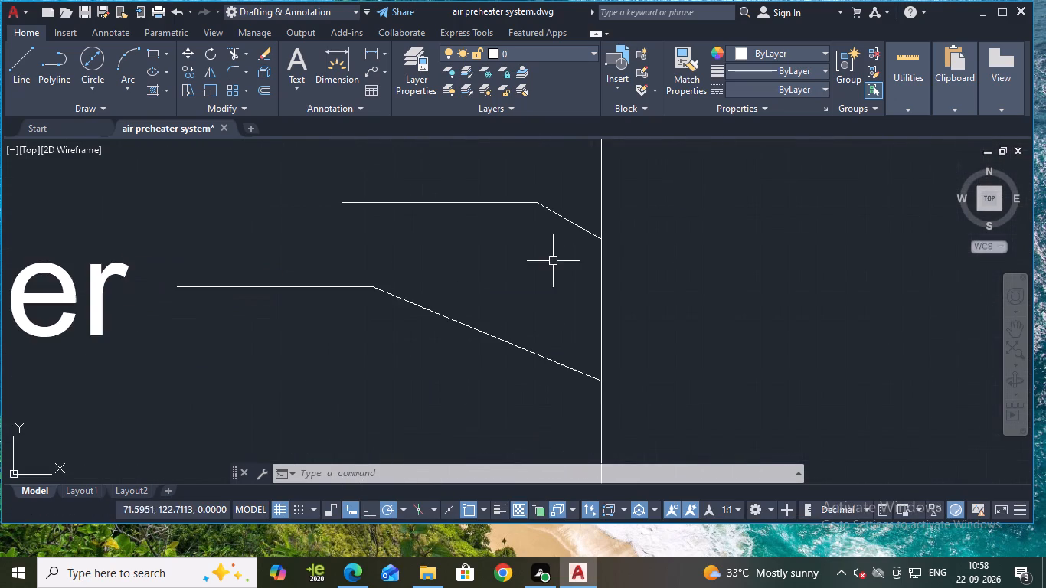
scroll(590, 250, up, 4)
middle_drag(719, 185, 731, 301)
scroll(686, 297, up, 5)
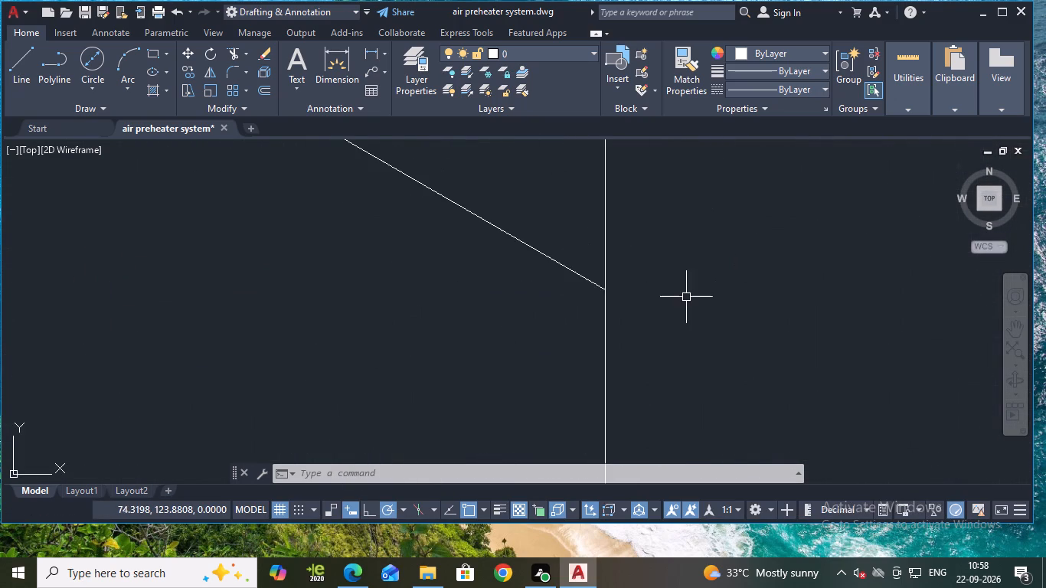
scroll(590, 288, up, 3)
scroll(666, 277, up, 3)
scroll(613, 330, up, 6)
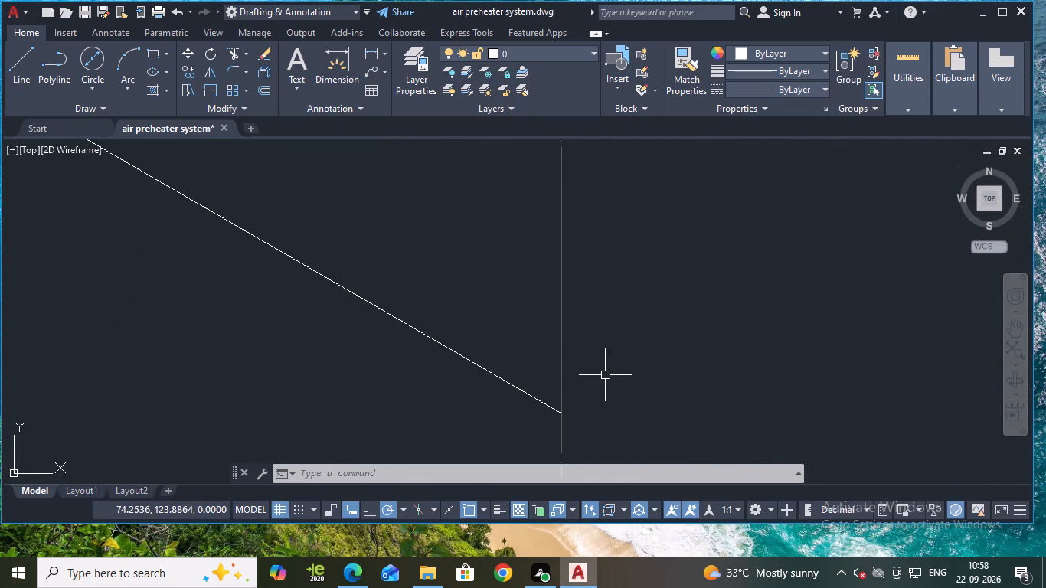
middle_drag(603, 387, 721, 246)
scroll(688, 279, up, 4)
scroll(583, 218, up, 4)
scroll(712, 292, up, 3)
scroll(714, 292, down, 20)
scroll(714, 292, down, 7)
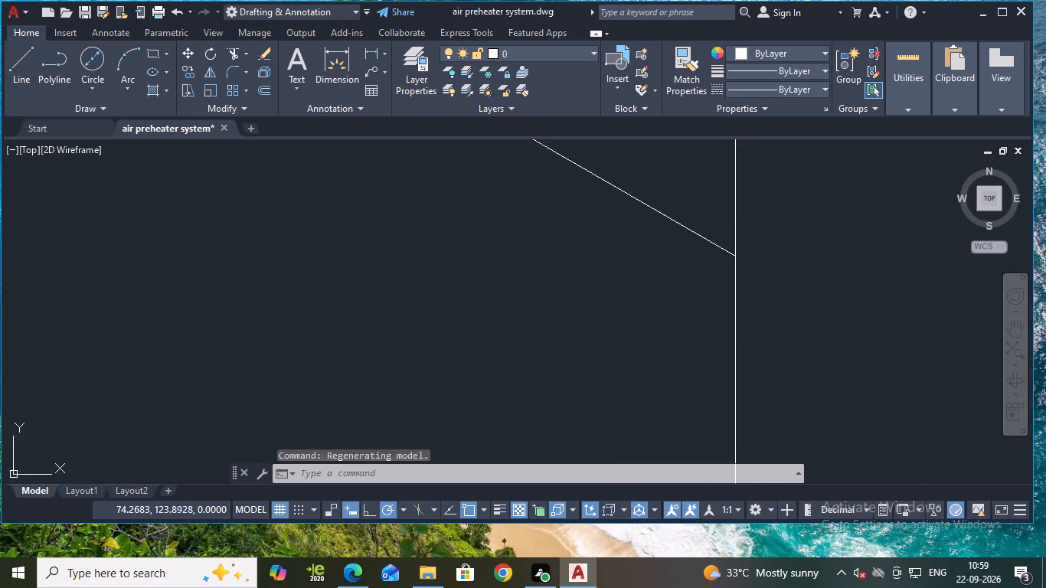
scroll(747, 252, down, 11)
middle_drag(842, 247, 804, 288)
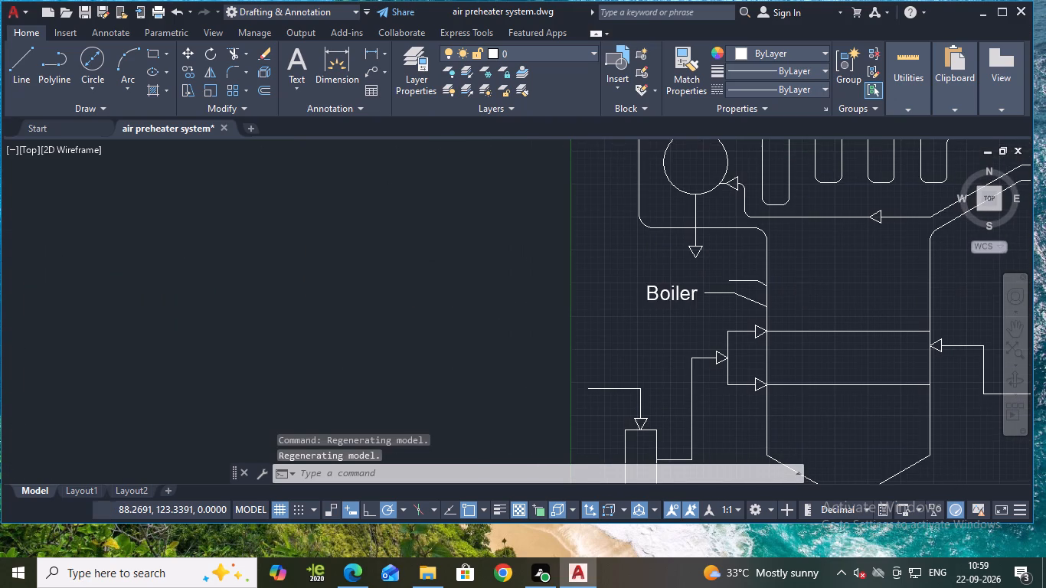
Erase the textless multileader above the "Boiler" leader.
scroll(800, 296, up, 1)
middle_drag(800, 296, 781, 330)
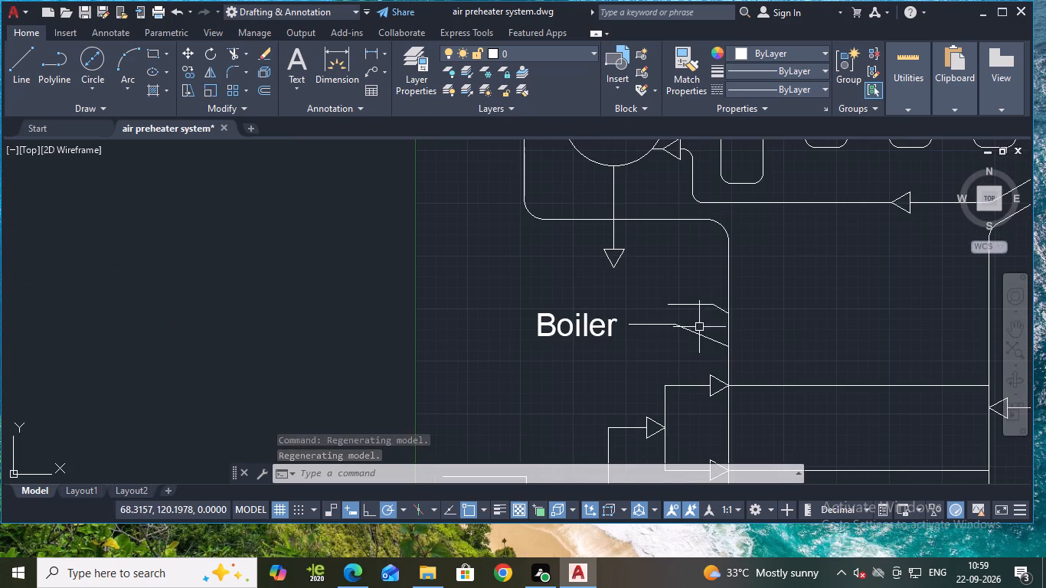
click(689, 303)
key(e)
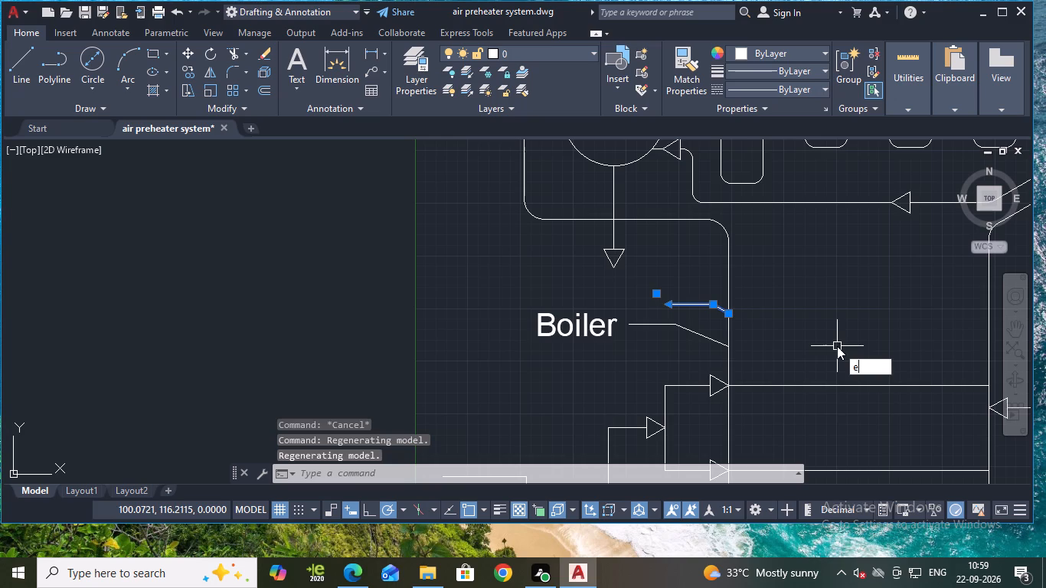
key(Return)
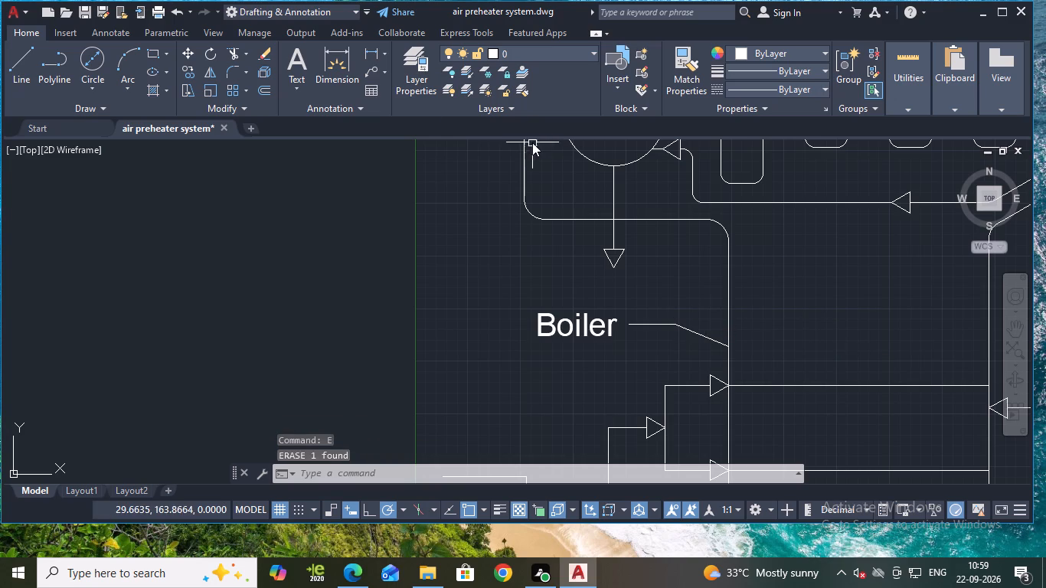
Set the Standard multileader style's arrowhead size to 500, accept the change and keep Standard as the current style.
click(339, 107)
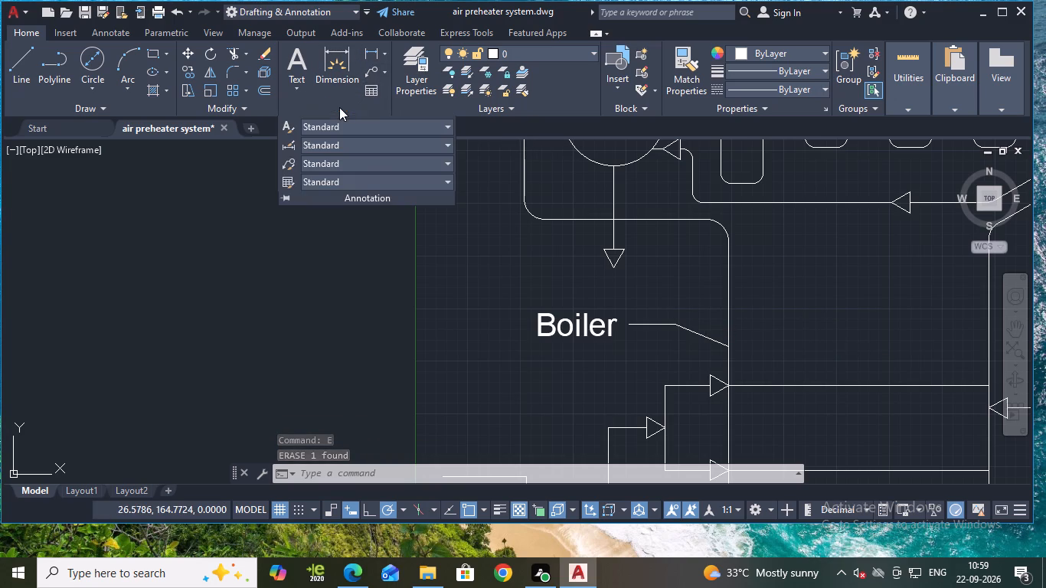
click(364, 158)
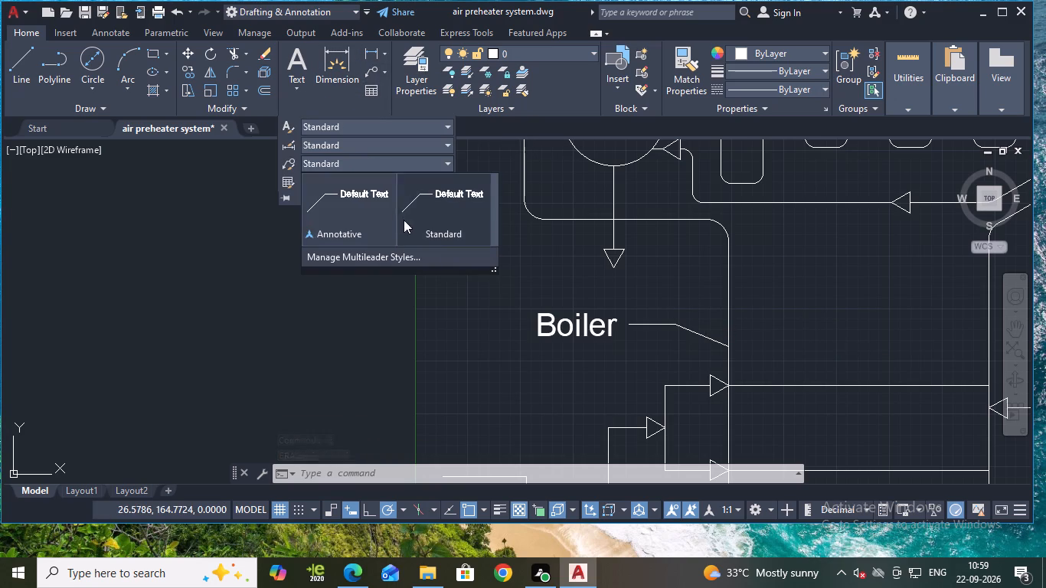
click(439, 260)
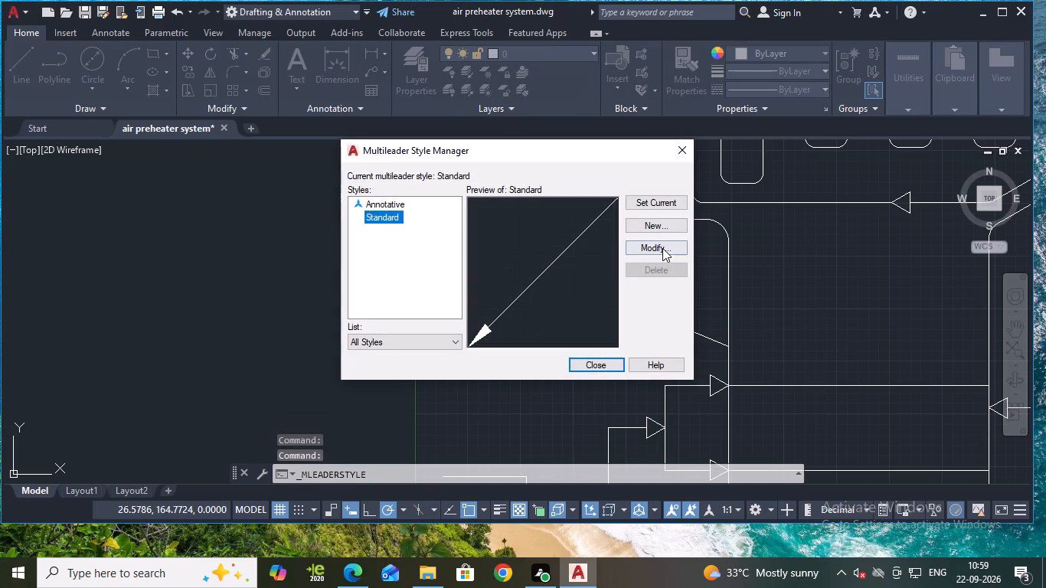
click(662, 249)
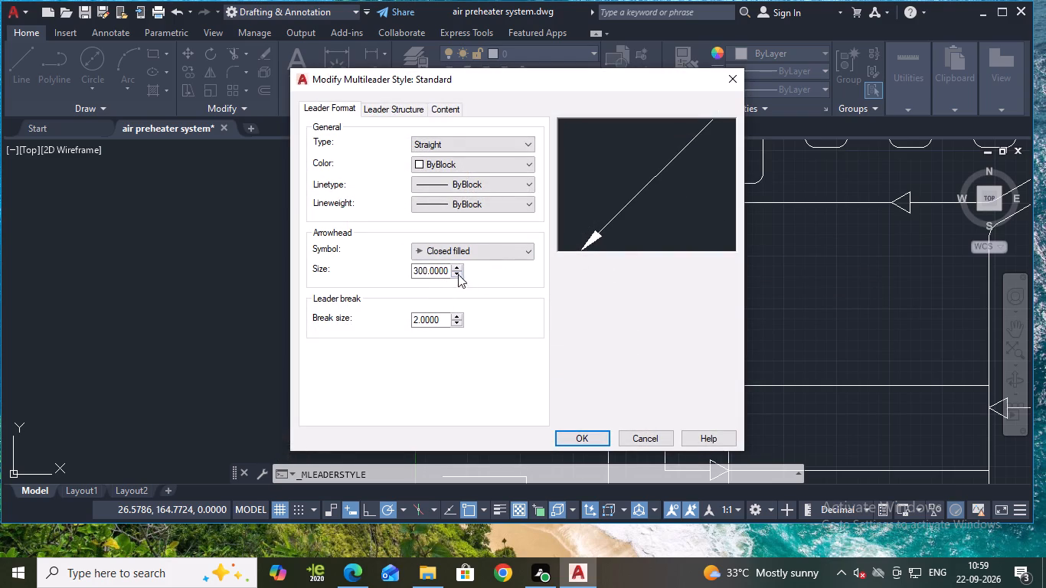
drag(449, 269, 386, 266)
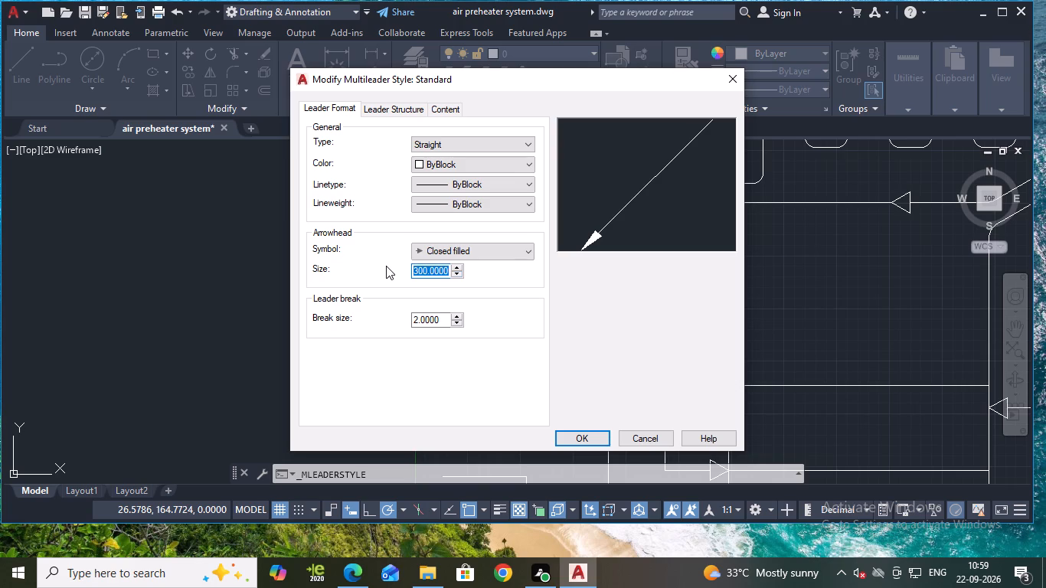
text(400)
key(Return)
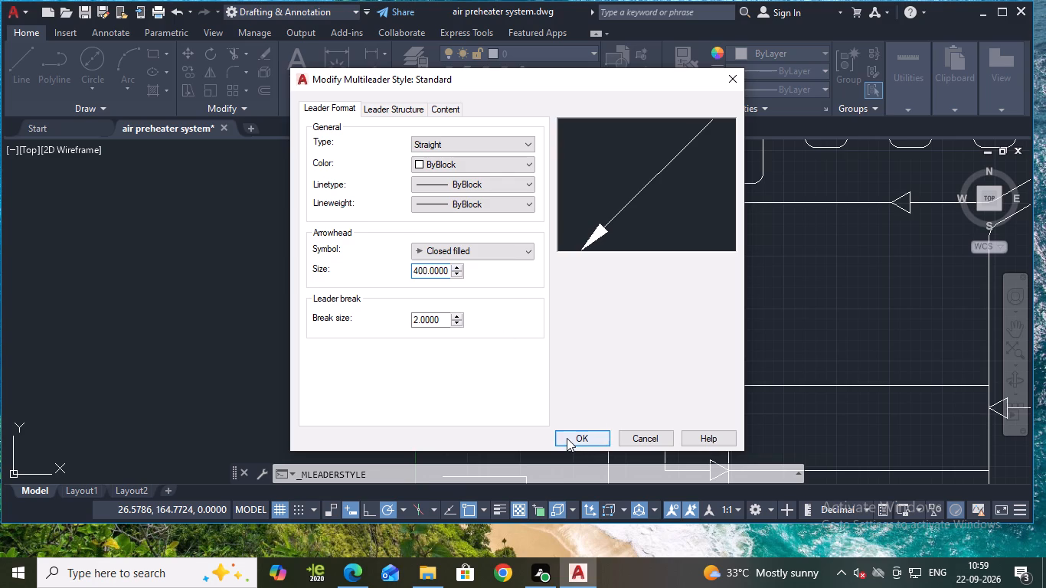
drag(449, 268, 399, 256)
text(500)
key(Return)
click(576, 430)
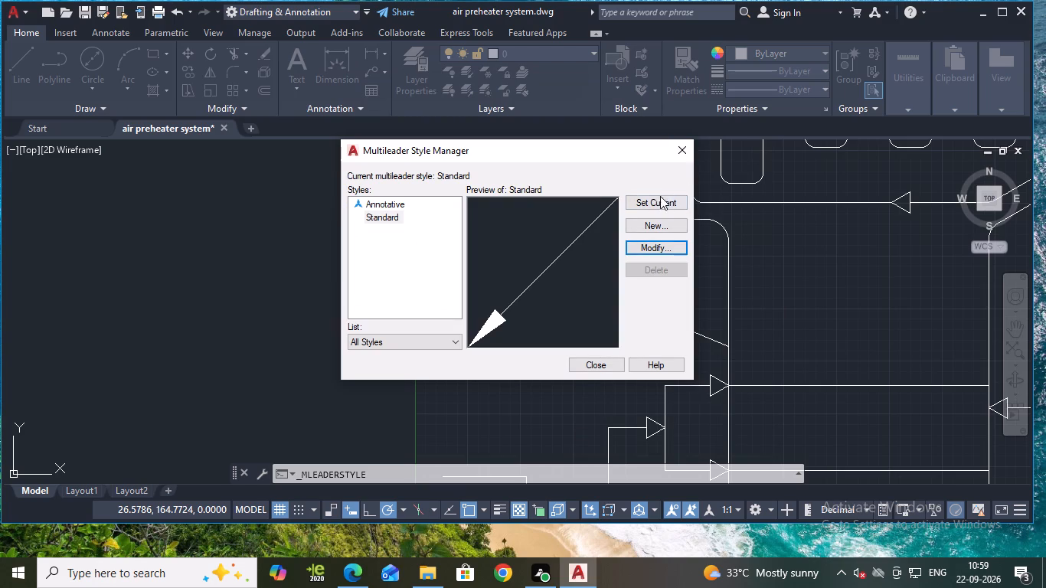
click(658, 201)
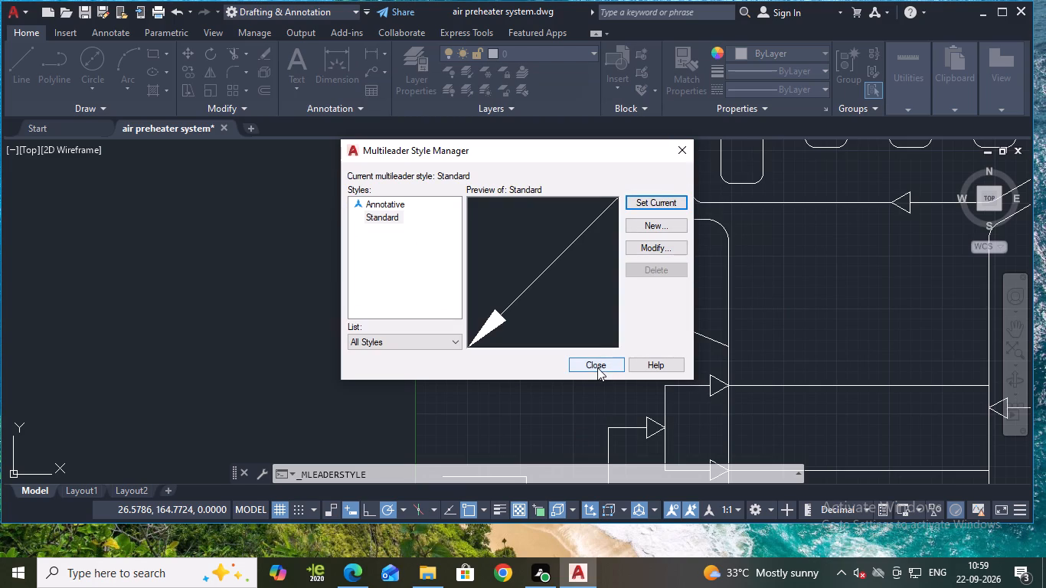
click(590, 364)
Place a short multileader without text on the vessel's left wall above the "Boiler" leader to check its arrowhead.
scroll(755, 345, up, 3)
scroll(755, 345, down, 2)
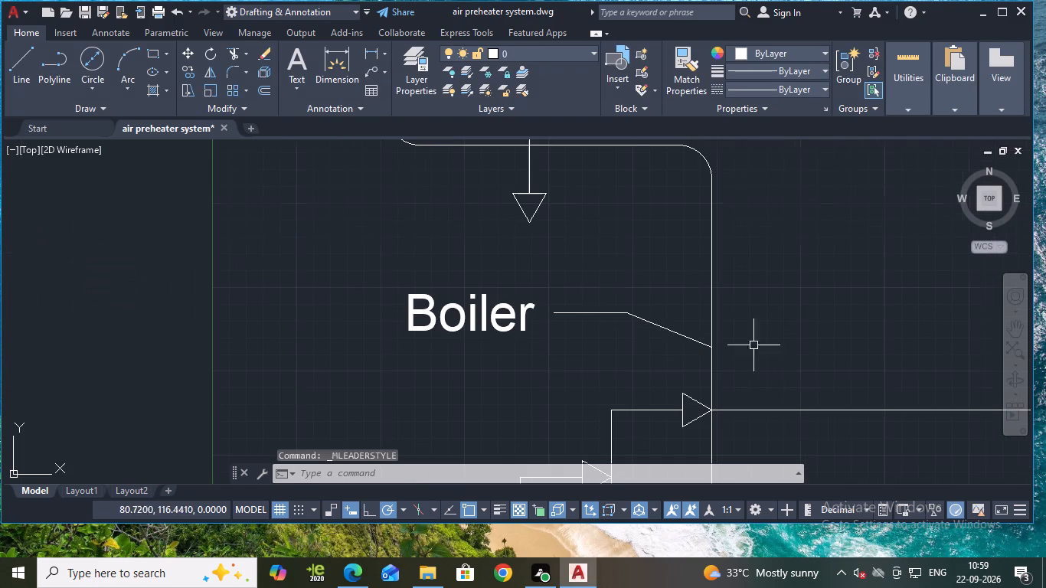
click(371, 65)
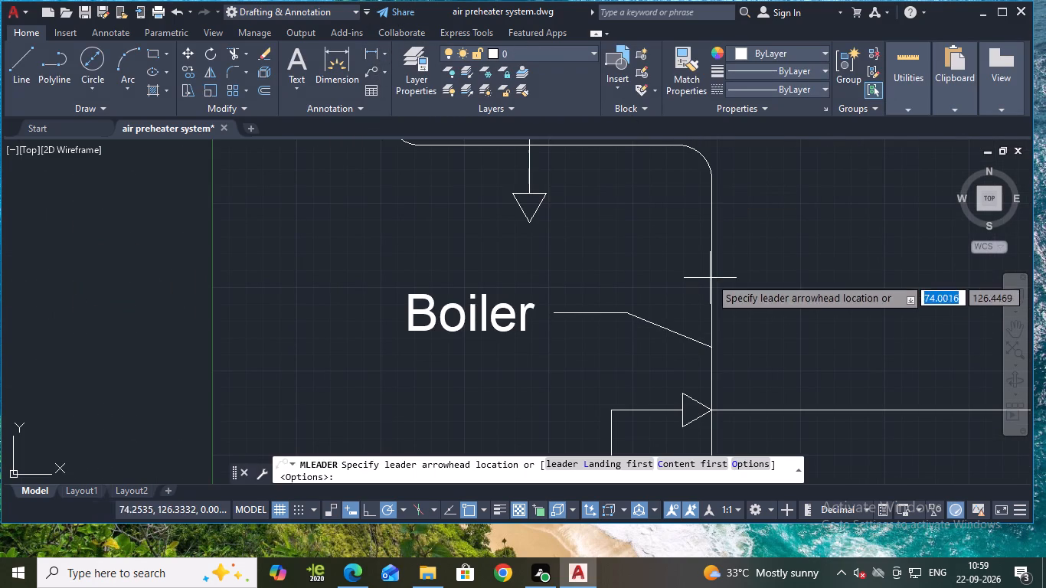
click(711, 272)
click(659, 252)
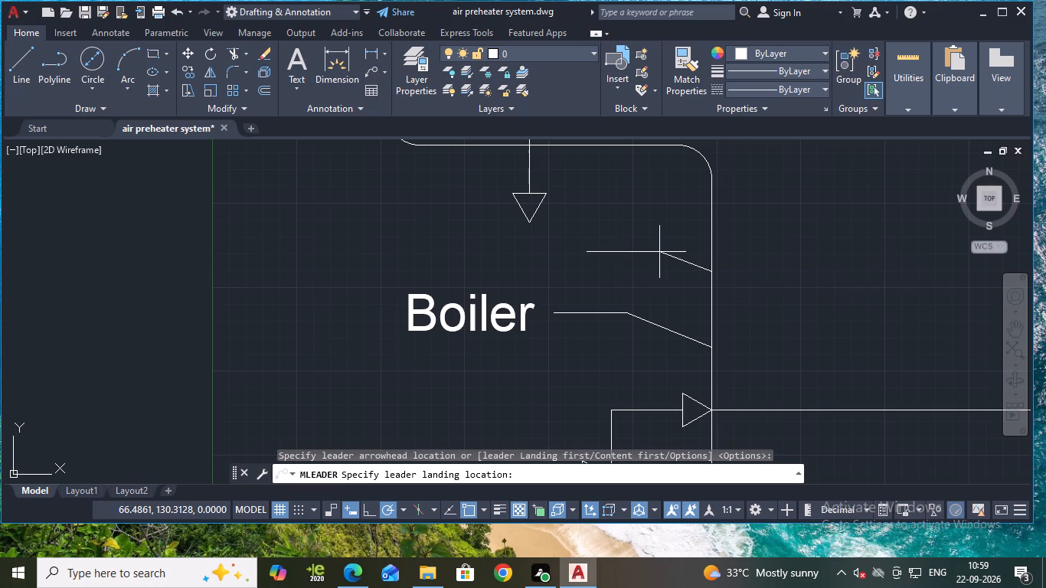
scroll(736, 279, up, 4)
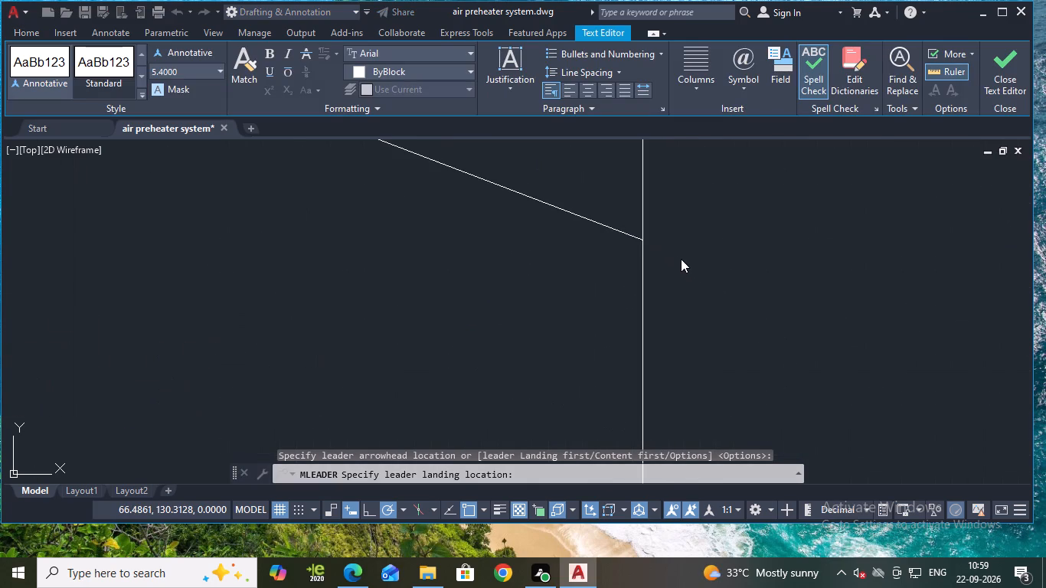
scroll(655, 248, down, 6)
key(Escape)
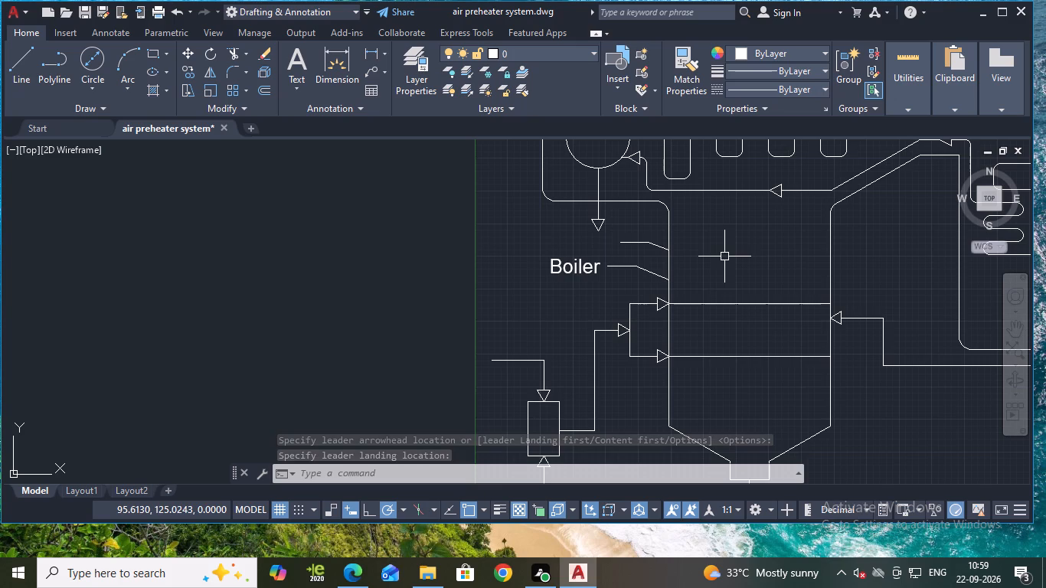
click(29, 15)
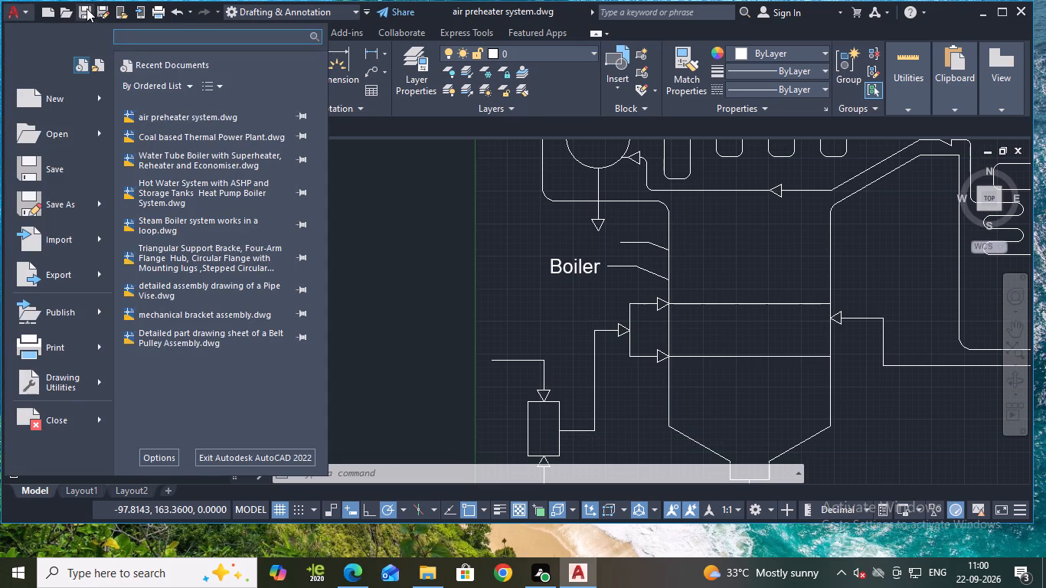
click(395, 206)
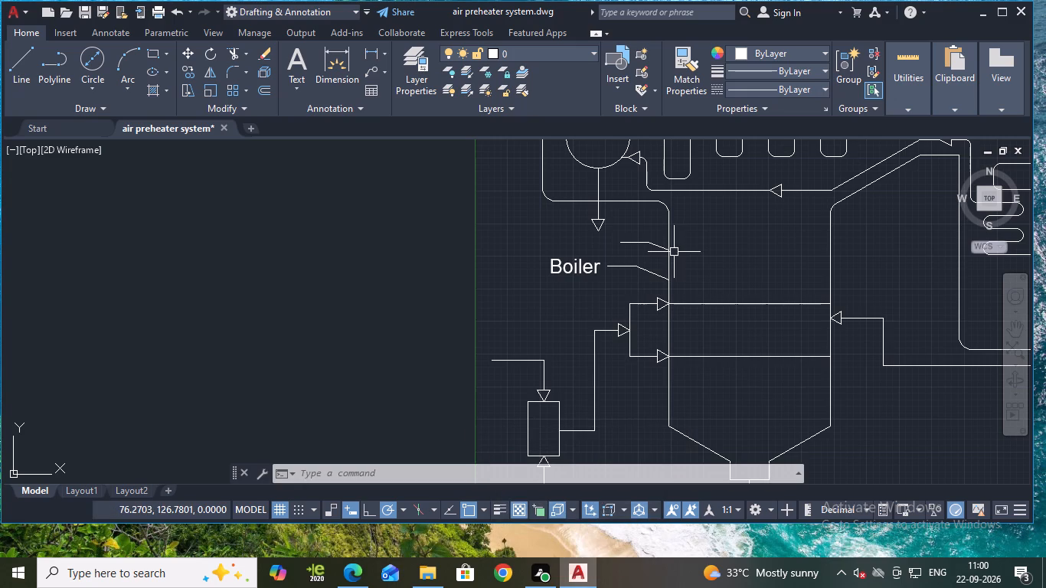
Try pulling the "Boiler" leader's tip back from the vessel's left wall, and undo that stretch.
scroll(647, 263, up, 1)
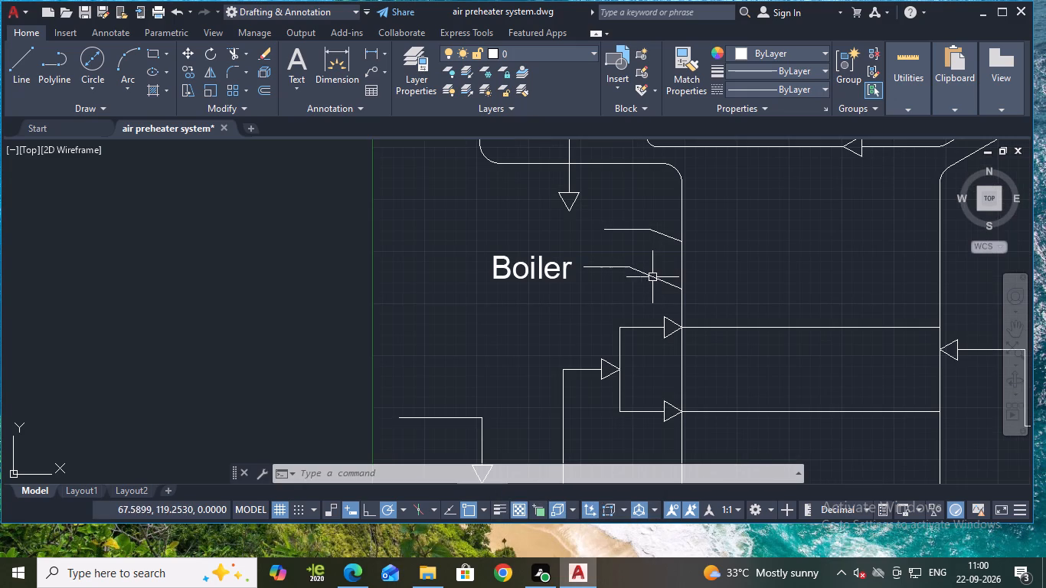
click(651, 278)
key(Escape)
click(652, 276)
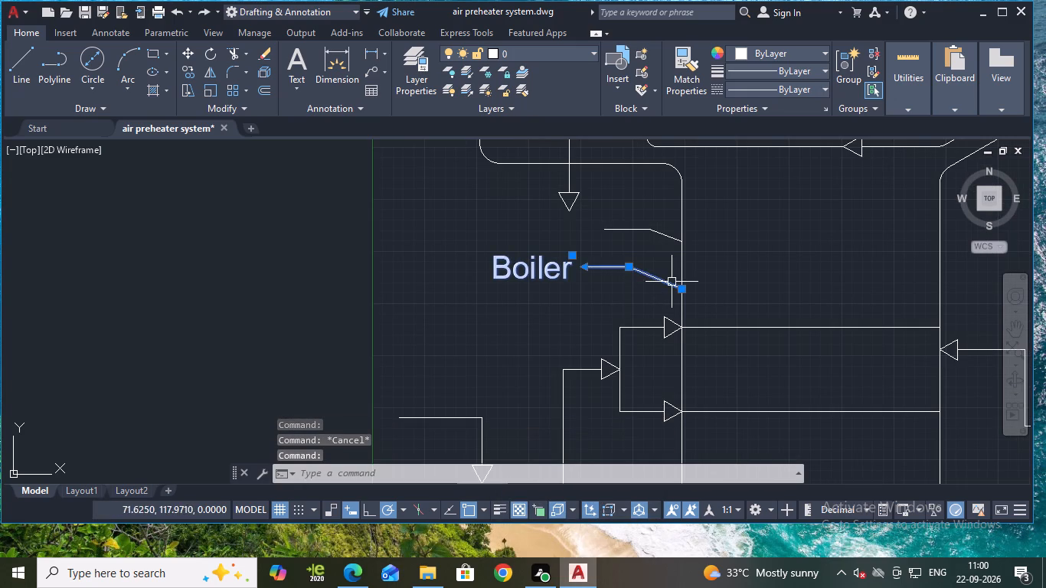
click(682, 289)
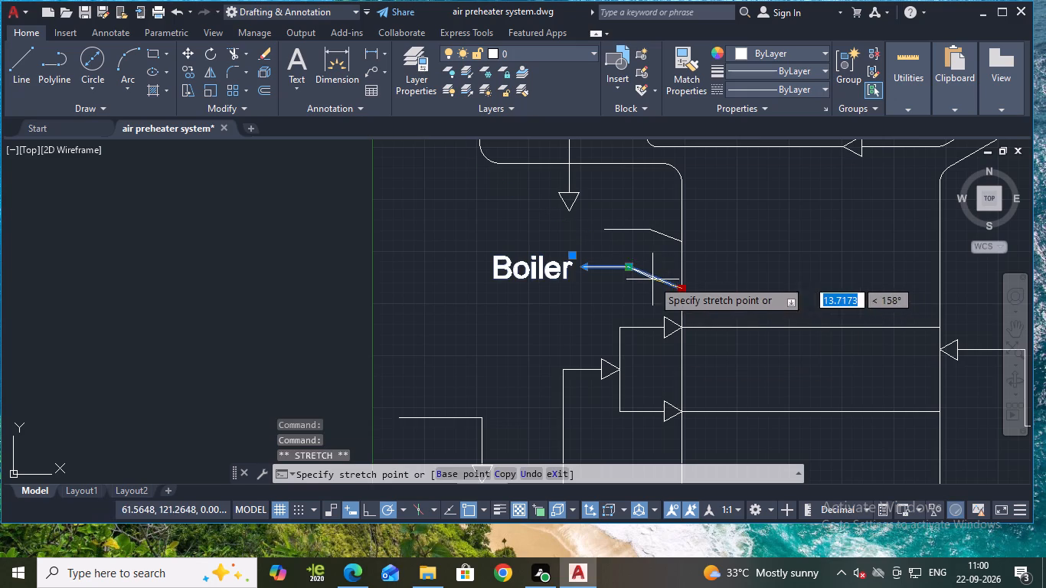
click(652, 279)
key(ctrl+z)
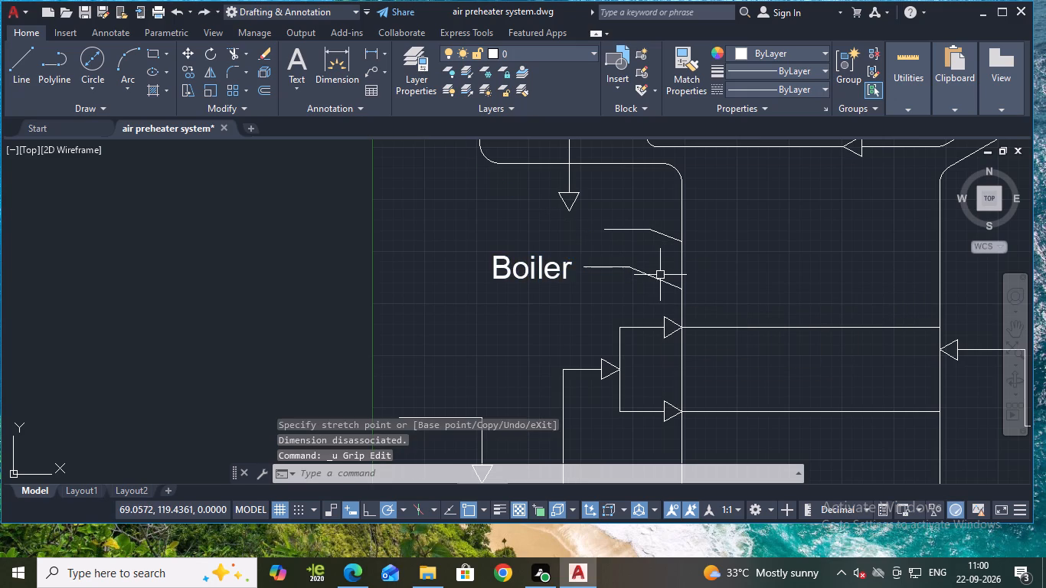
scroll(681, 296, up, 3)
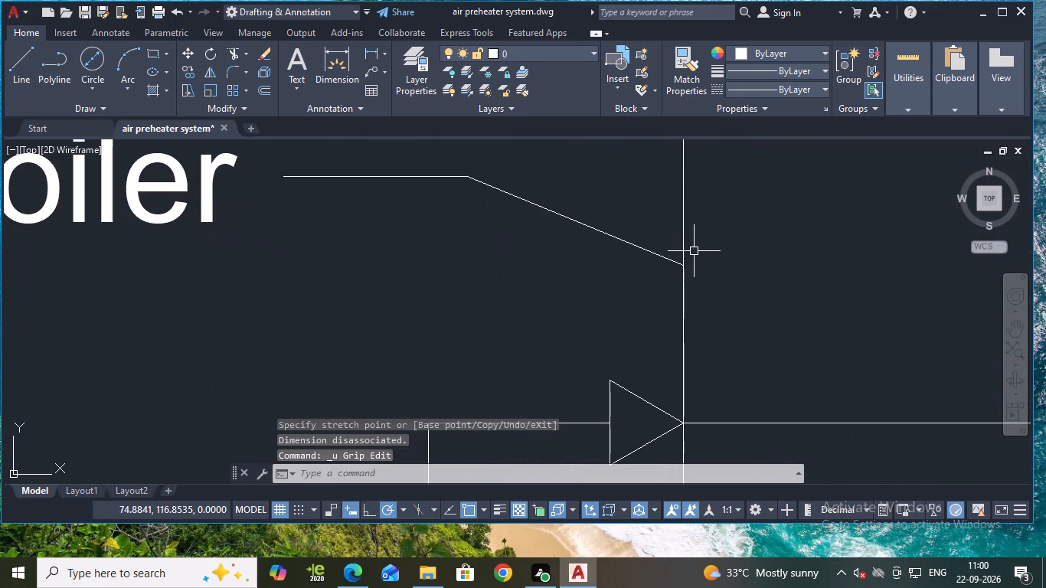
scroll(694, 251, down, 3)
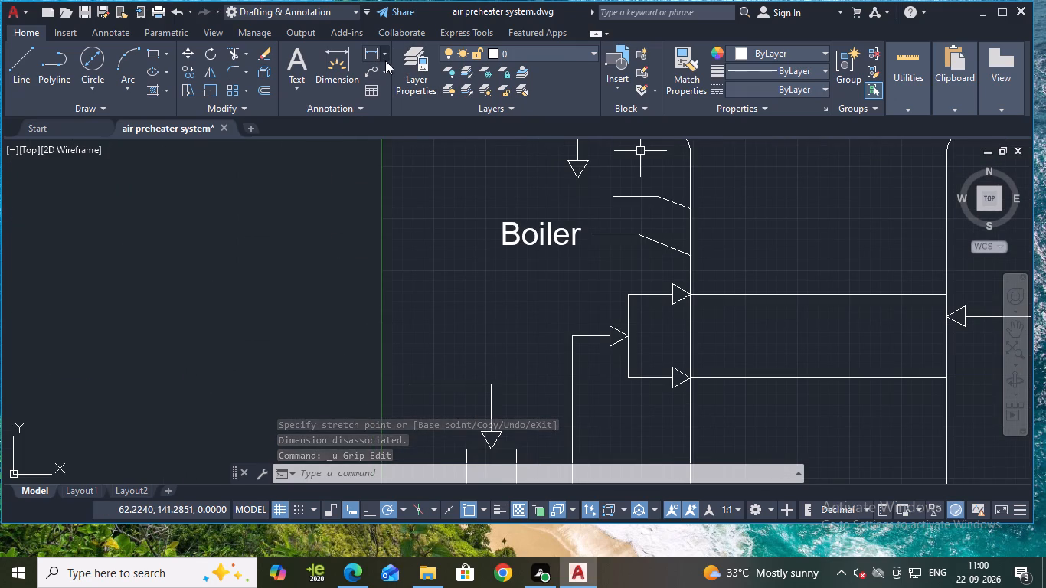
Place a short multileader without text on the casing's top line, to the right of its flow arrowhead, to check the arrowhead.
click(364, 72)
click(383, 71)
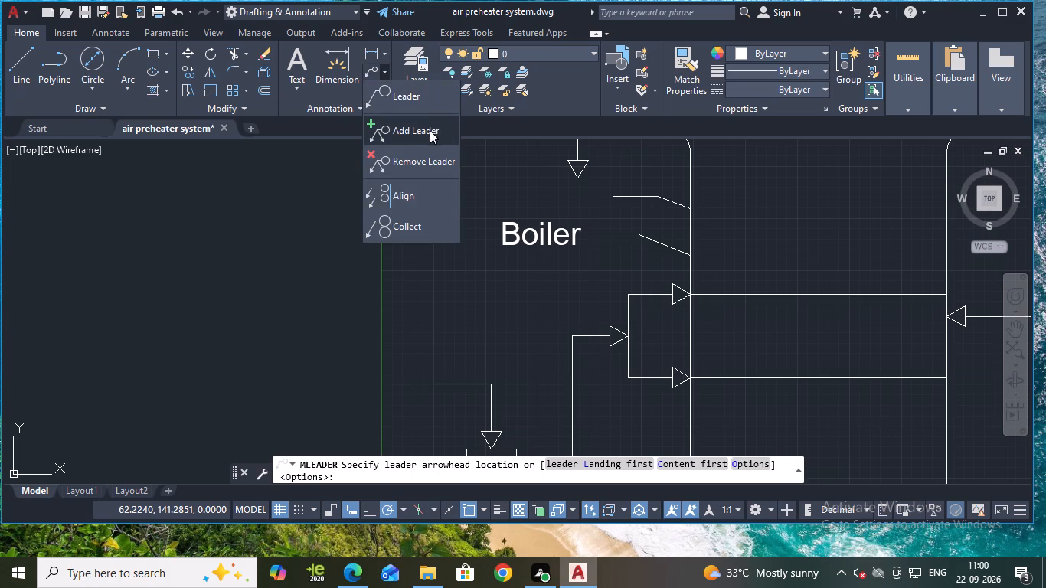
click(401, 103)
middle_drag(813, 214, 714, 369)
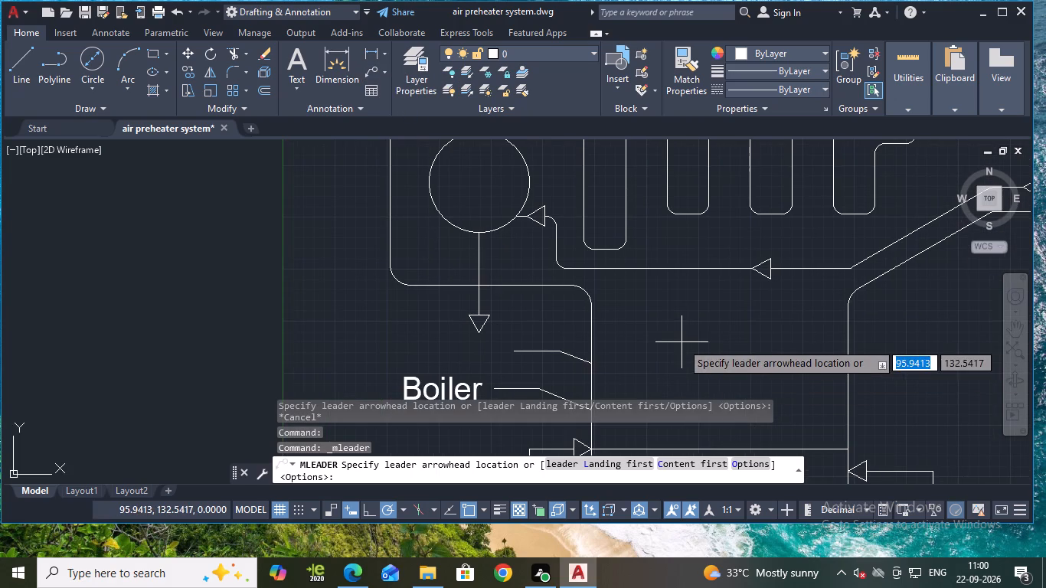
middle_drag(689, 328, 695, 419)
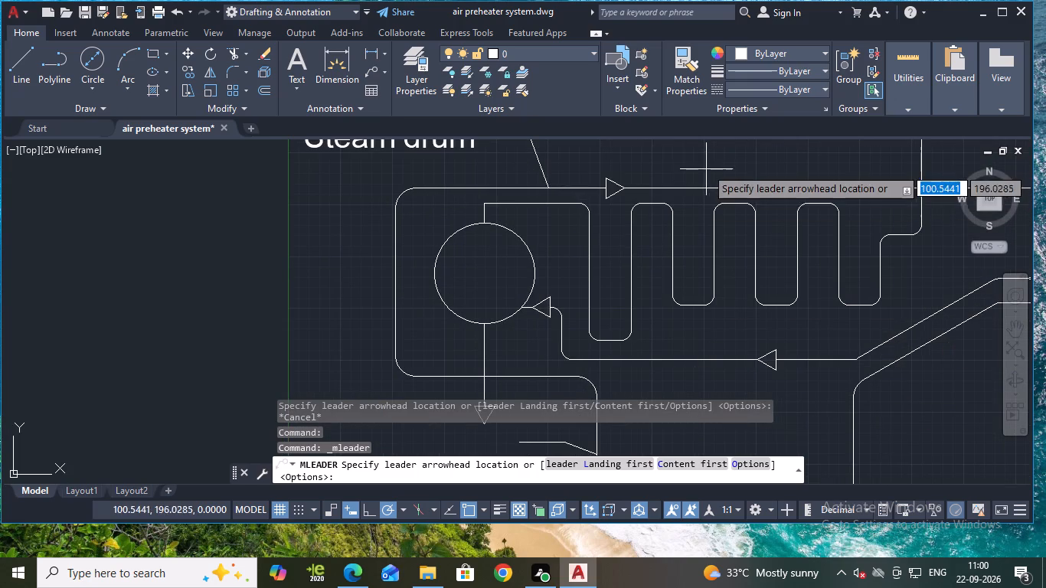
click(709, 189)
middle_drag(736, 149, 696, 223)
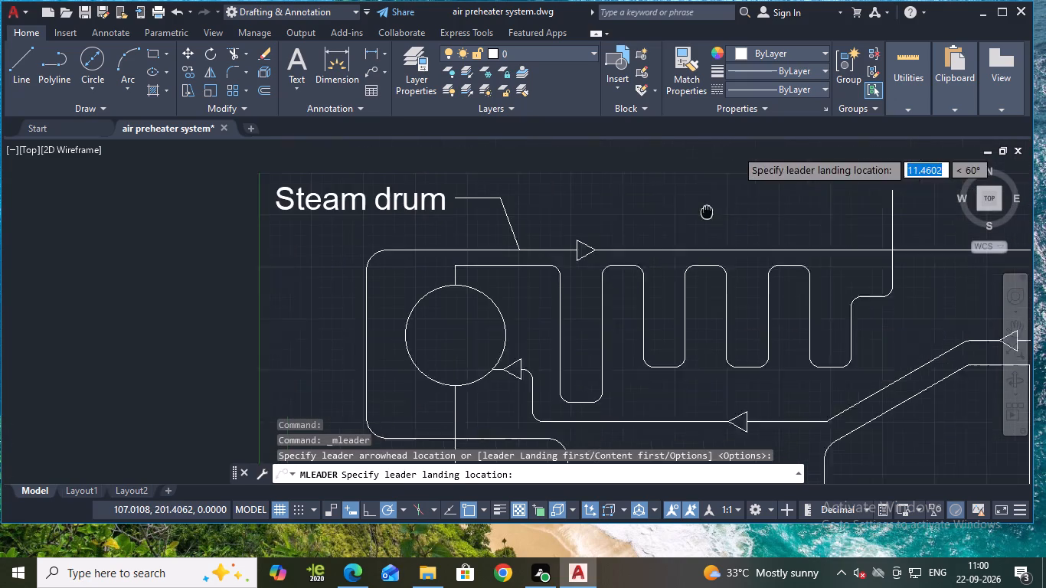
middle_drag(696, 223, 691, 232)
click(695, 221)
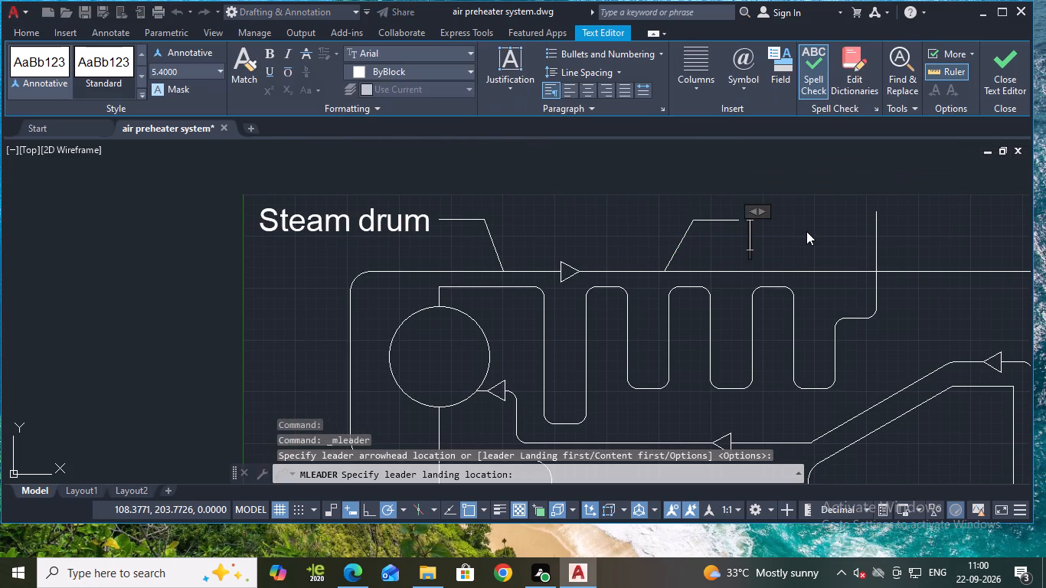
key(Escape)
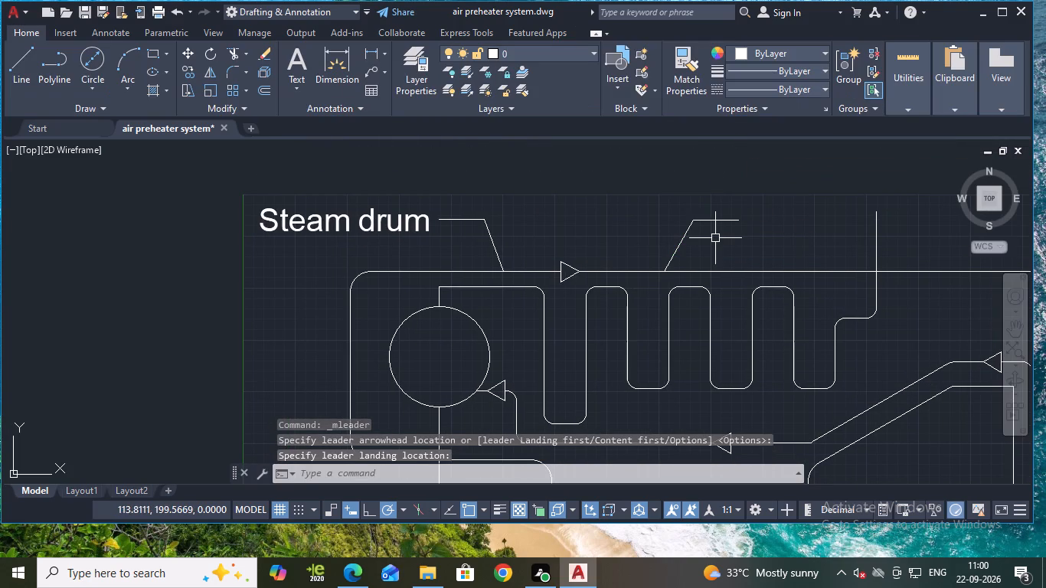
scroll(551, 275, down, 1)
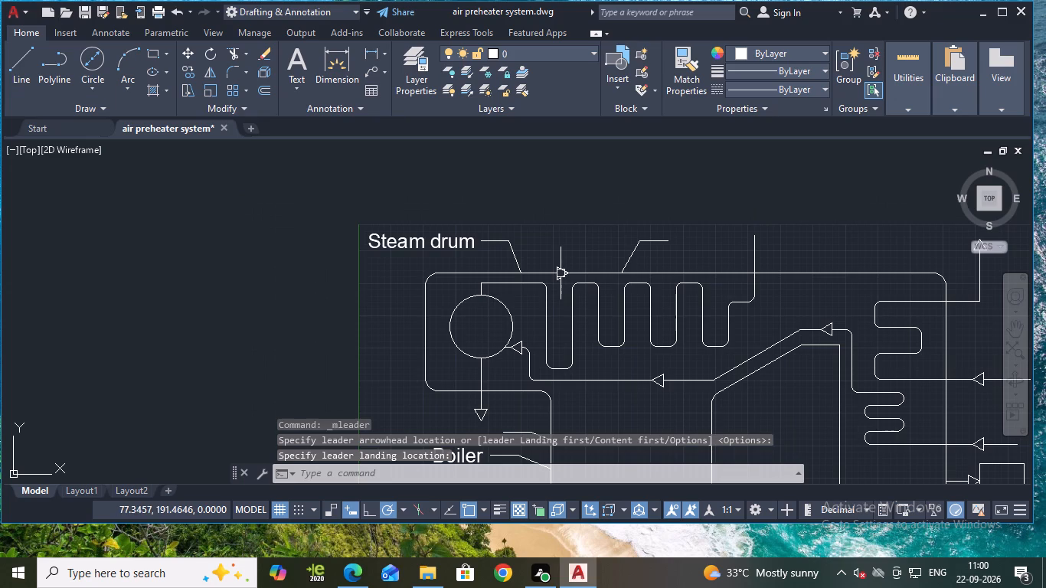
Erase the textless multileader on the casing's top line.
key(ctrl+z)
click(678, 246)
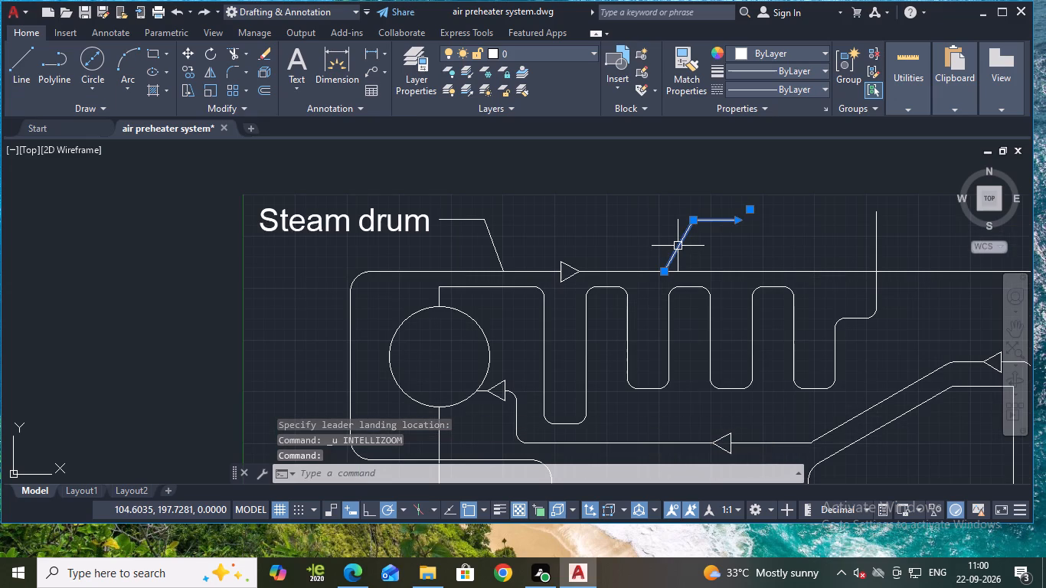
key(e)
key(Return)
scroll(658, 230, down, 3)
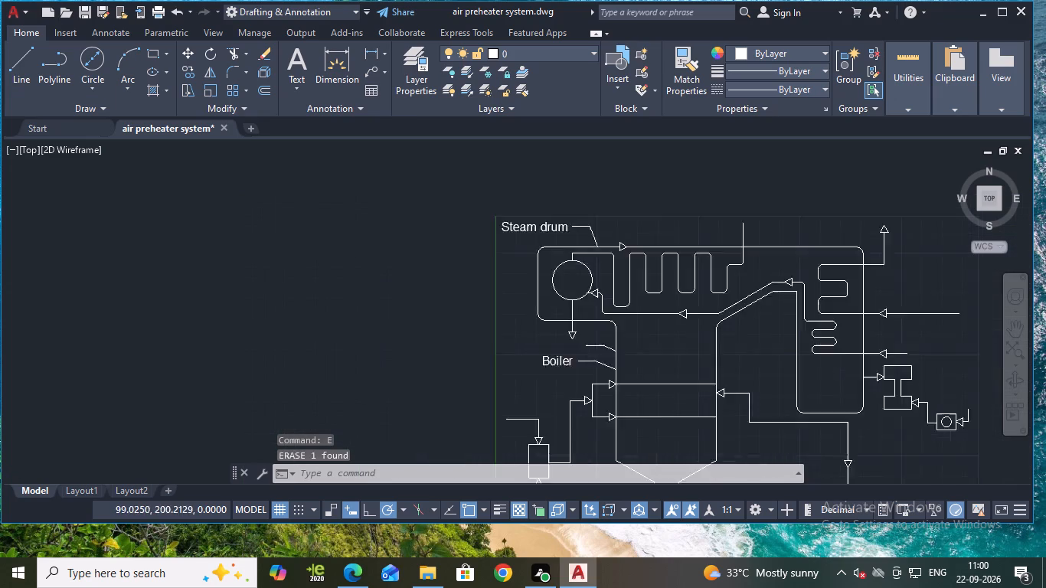
Erase the textless multileader above the "Boiler" leader on the vessel's left wall.
scroll(619, 336, up, 2)
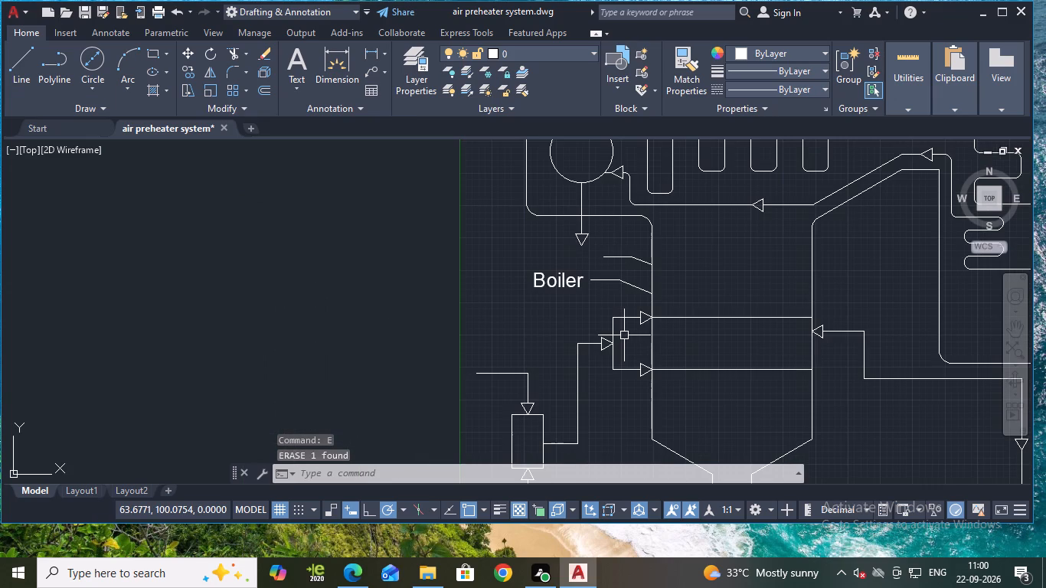
scroll(671, 299, up, 3)
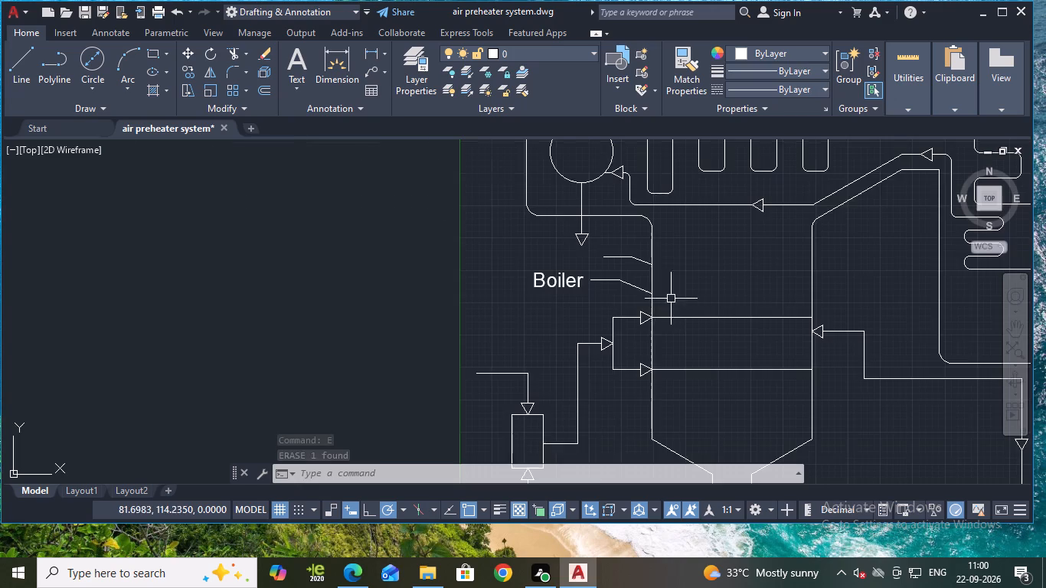
click(577, 150)
scroll(717, 217, down, 2)
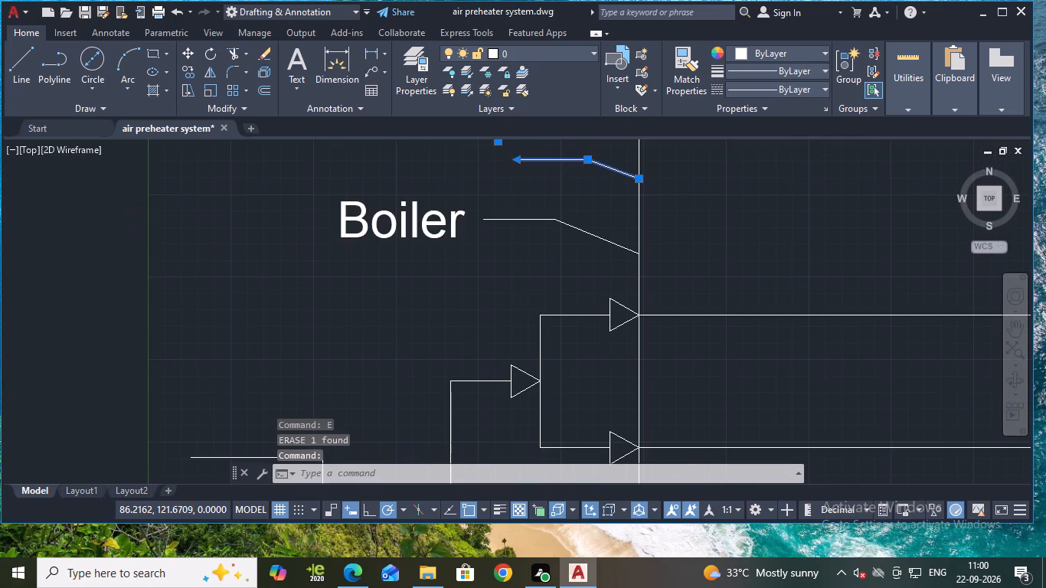
key(e)
key(Return)
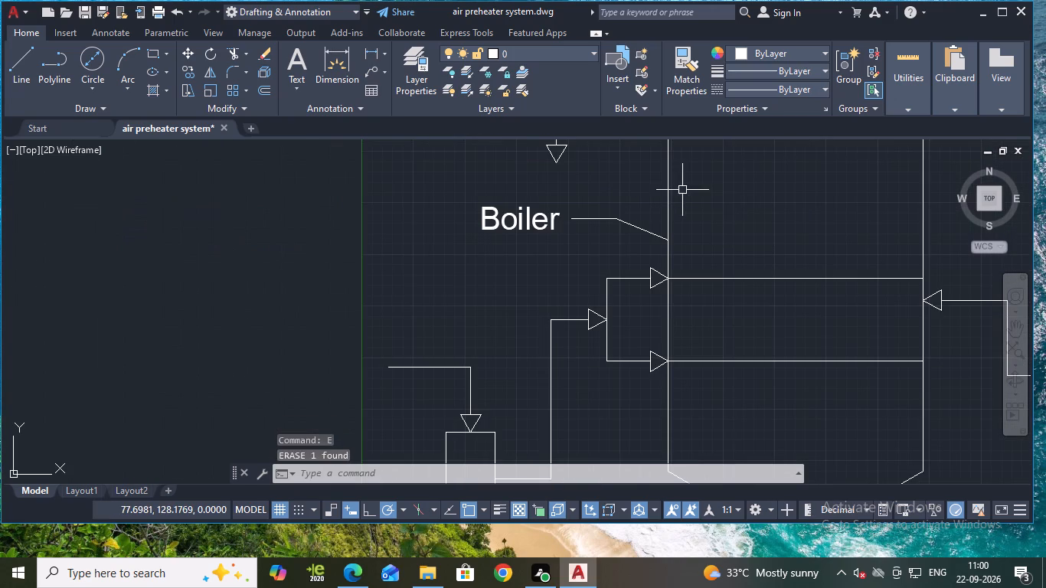
Apply the Annotative multileader style to the "Boiler" leader and clear the selection.
click(343, 109)
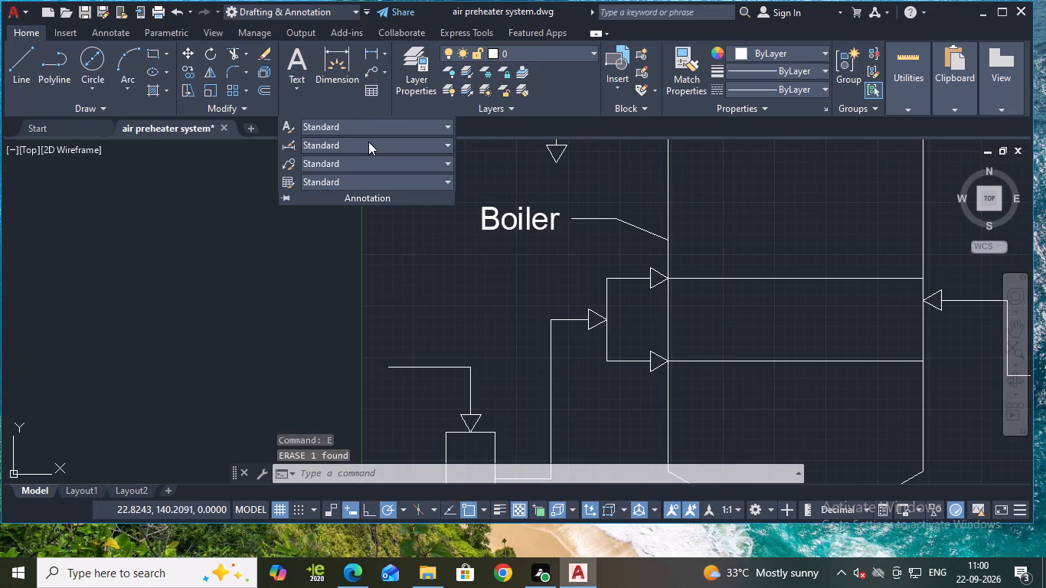
click(384, 194)
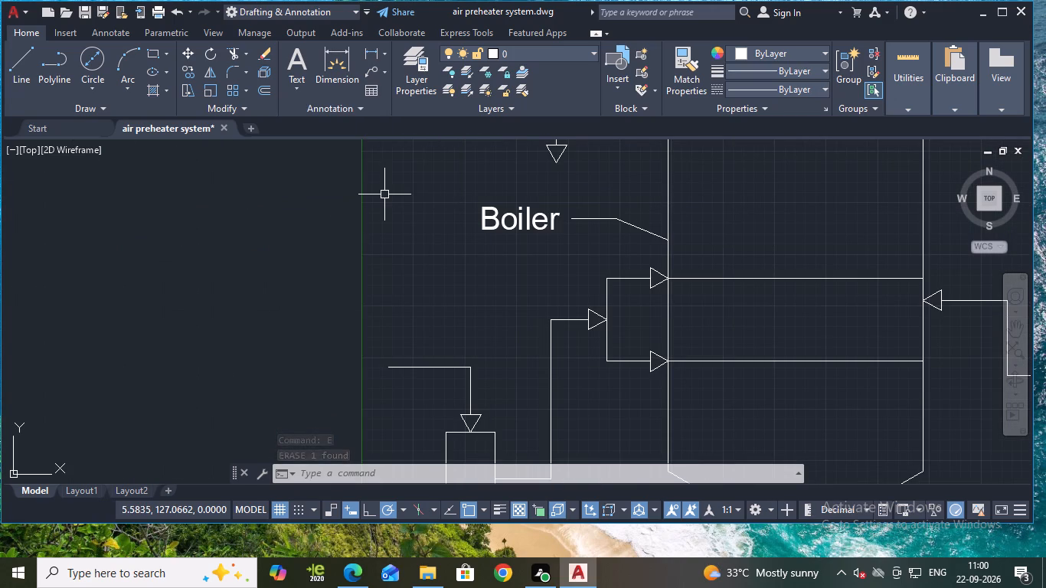
click(541, 221)
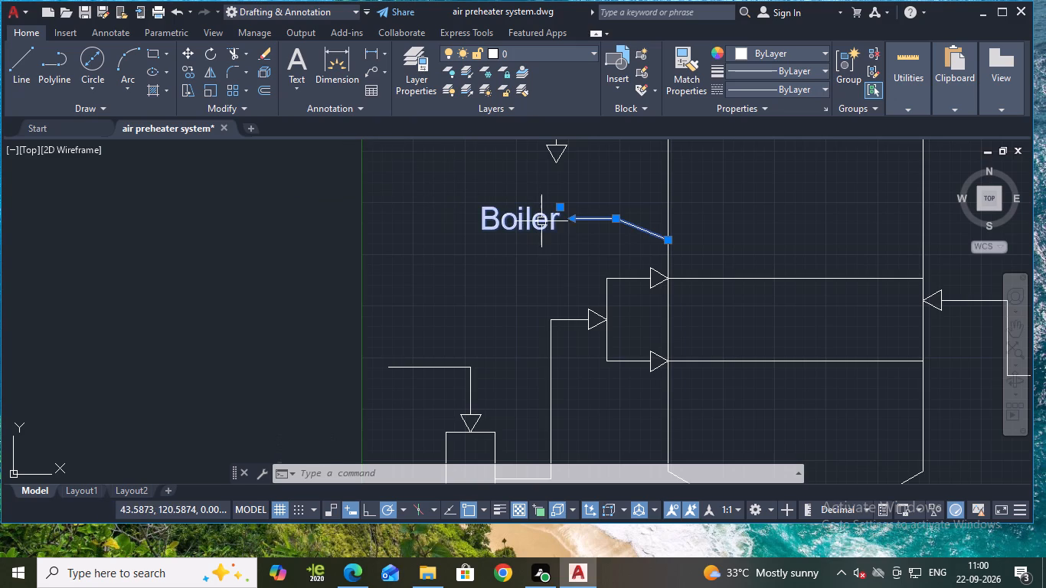
click(309, 101)
click(326, 104)
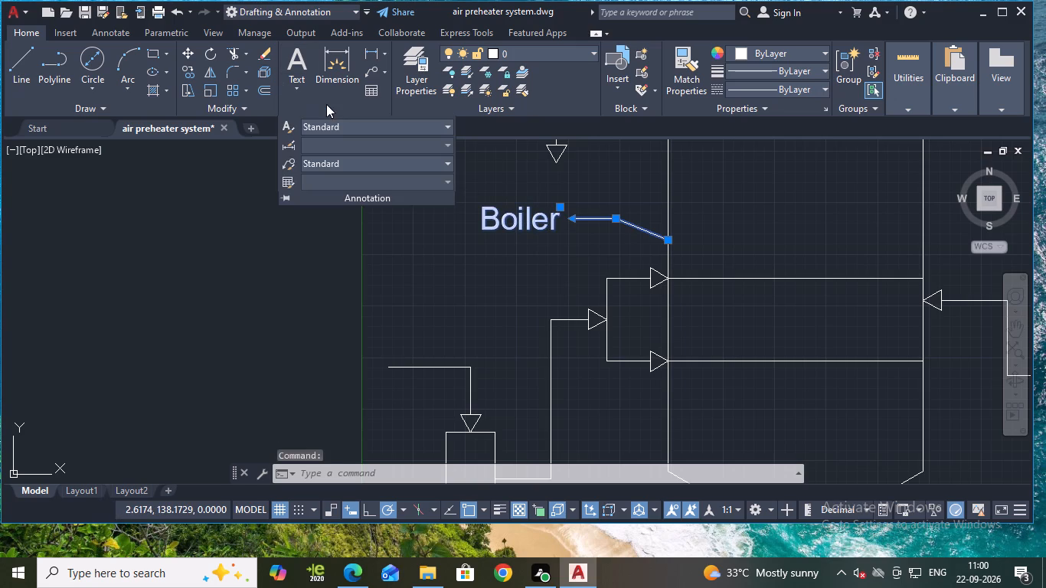
click(316, 166)
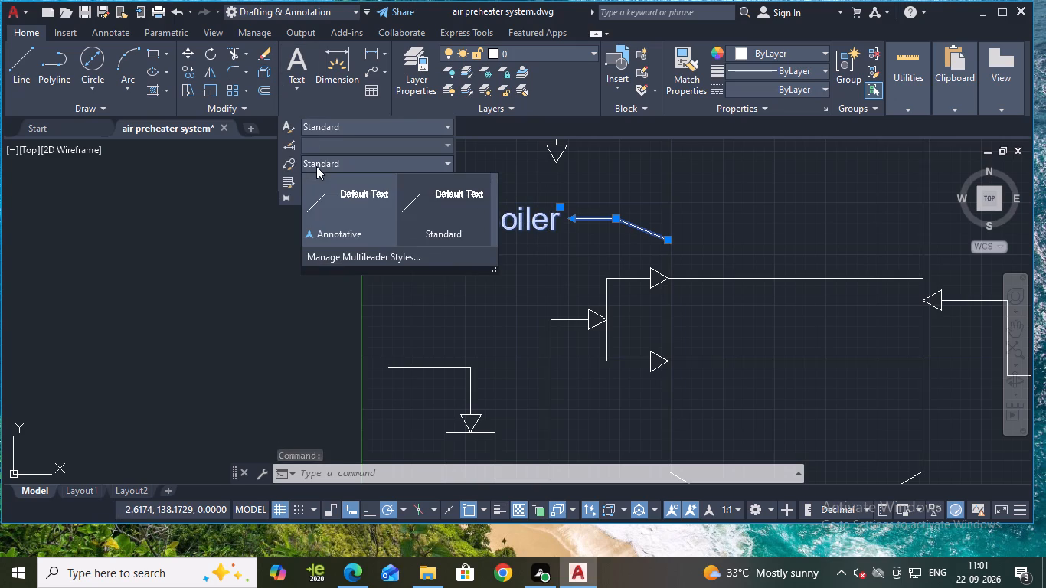
click(357, 214)
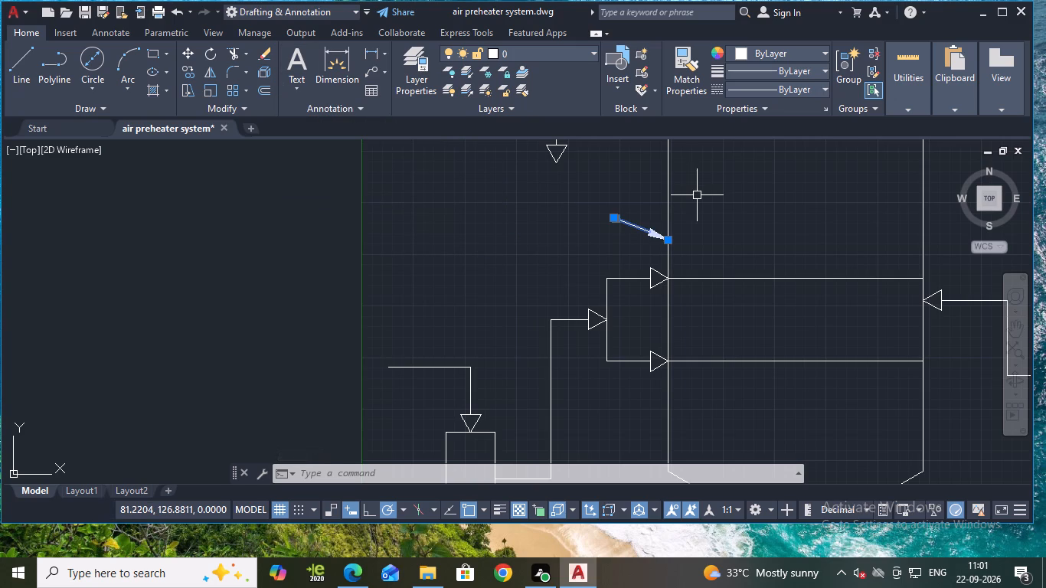
click(704, 239)
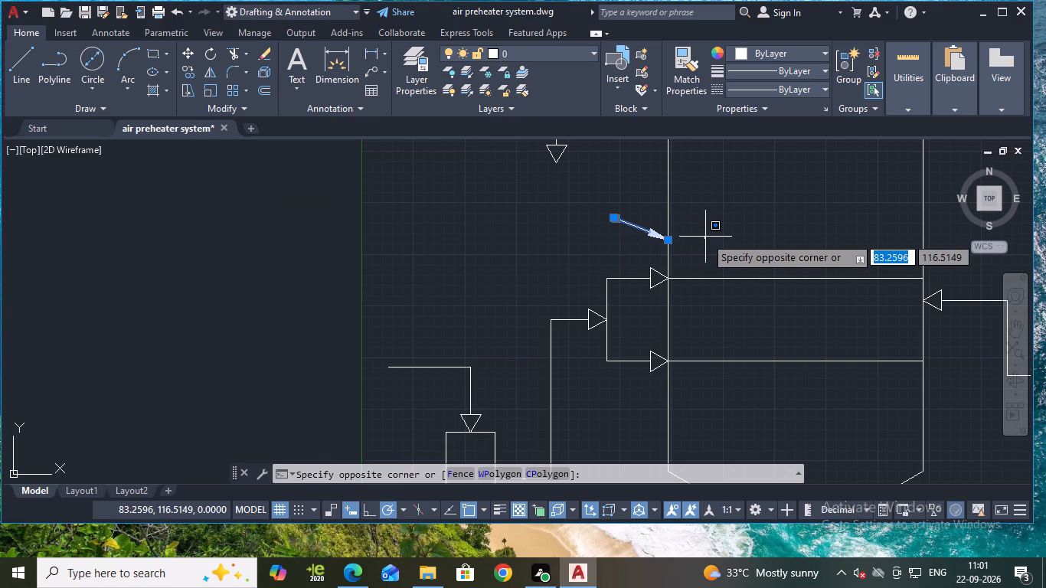
key(Escape)
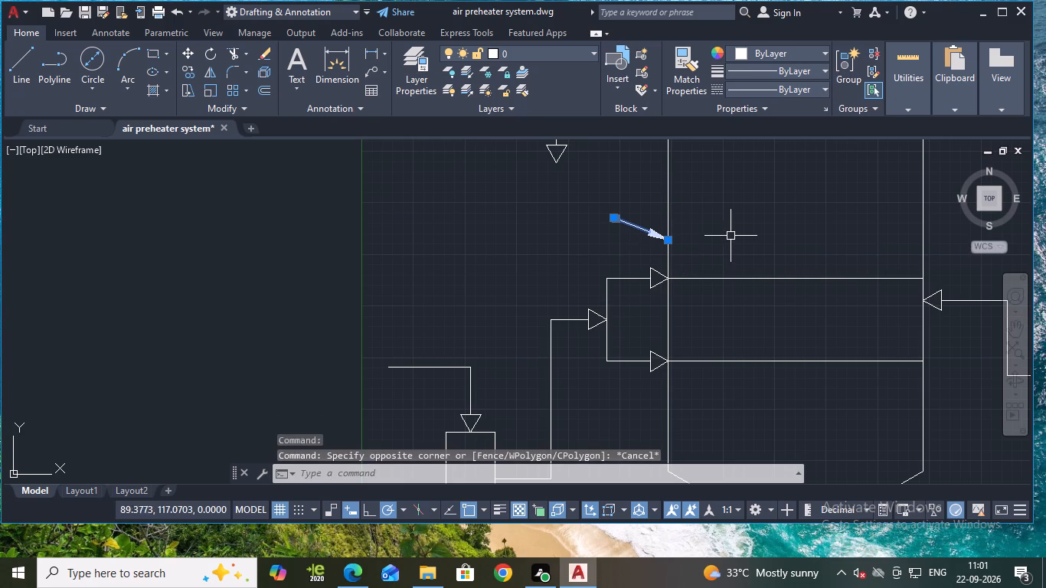
key(Escape)
scroll(669, 226, up, 3)
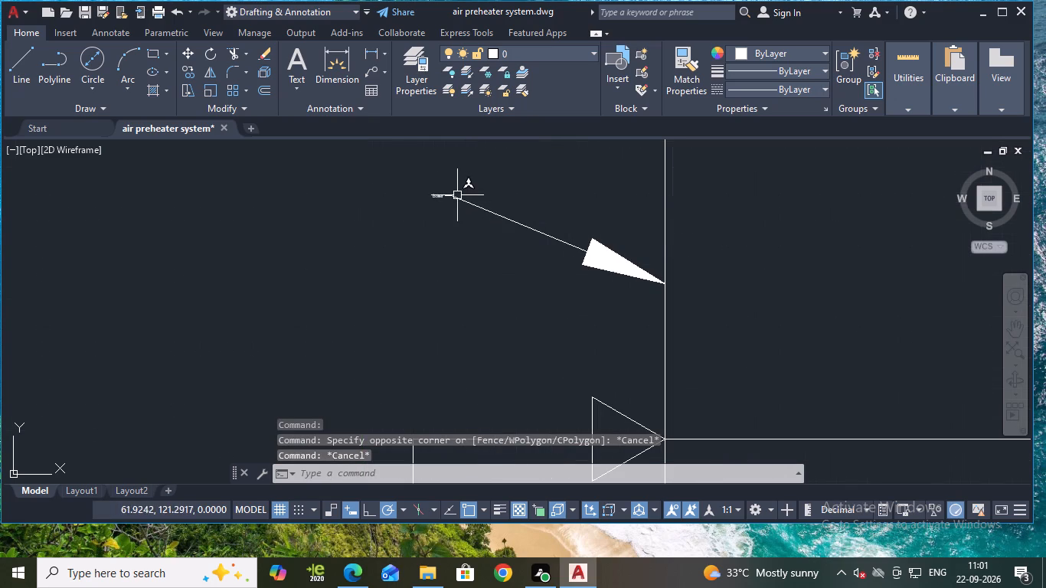
Apply the Annotative multileader style to the "Steam drum" leader.
scroll(565, 204, down, 2)
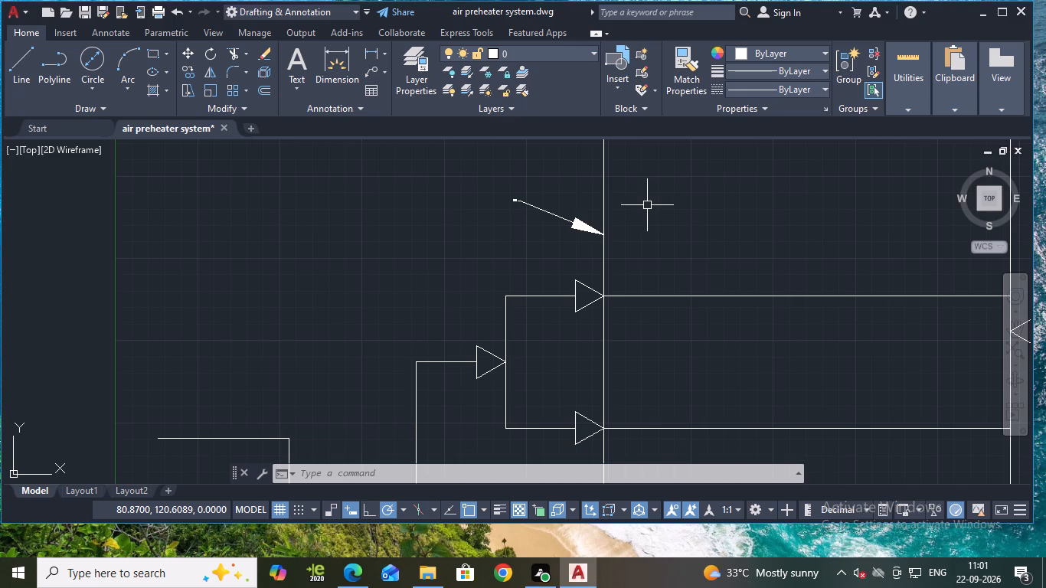
scroll(750, 220, down, 3)
middle_drag(752, 220, 672, 358)
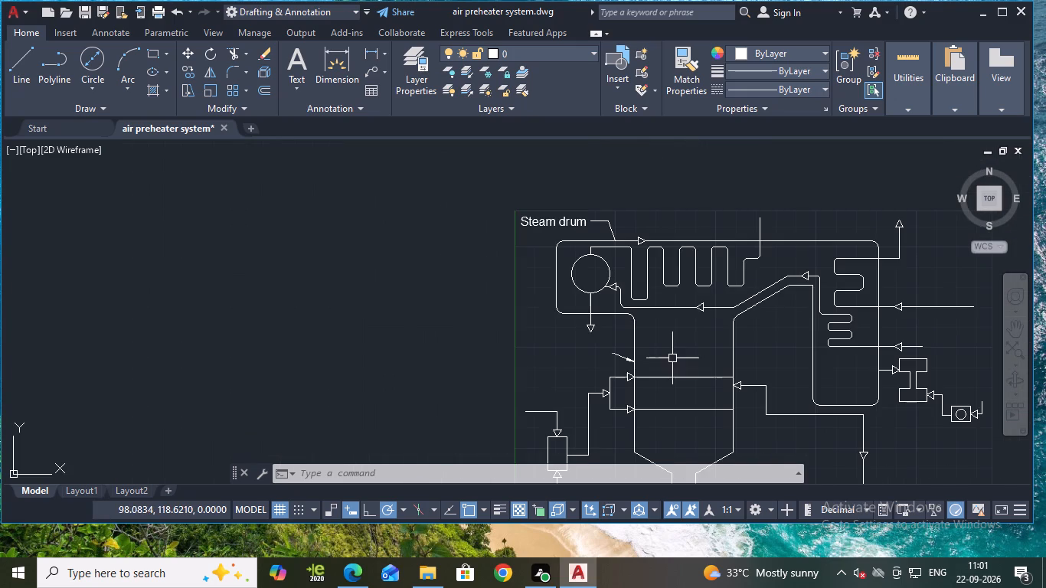
click(606, 225)
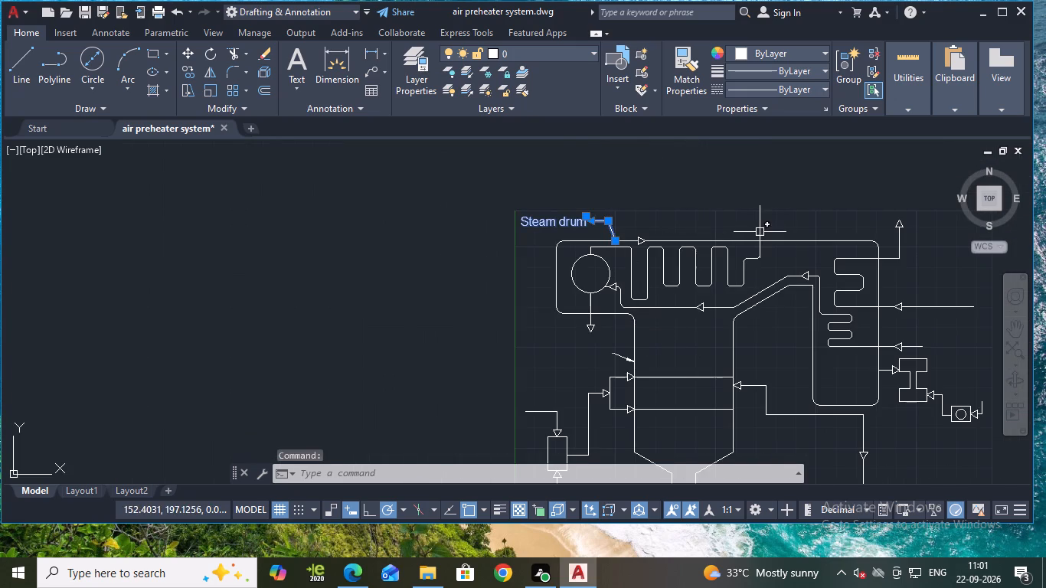
click(349, 105)
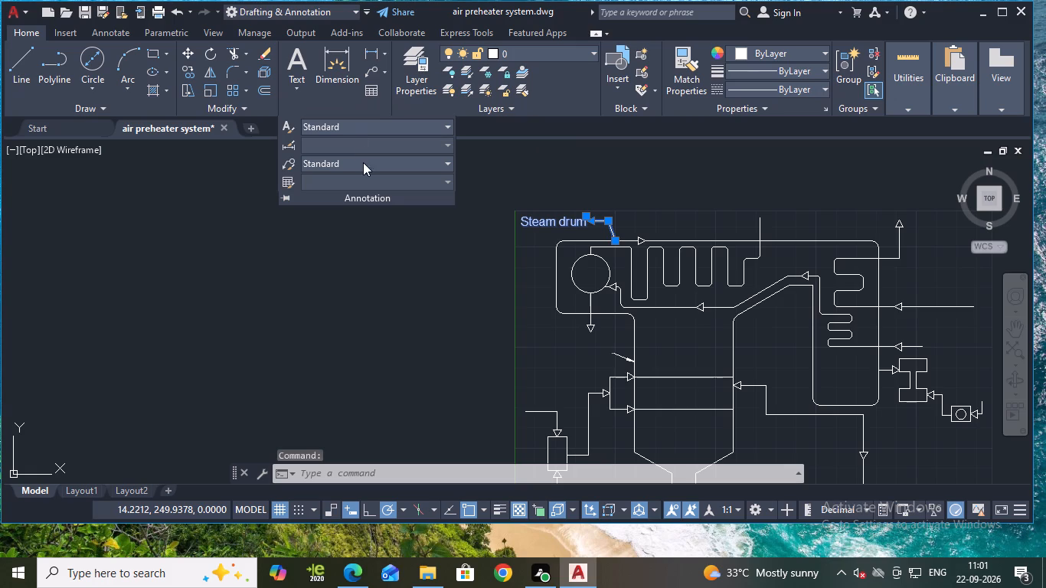
click(363, 167)
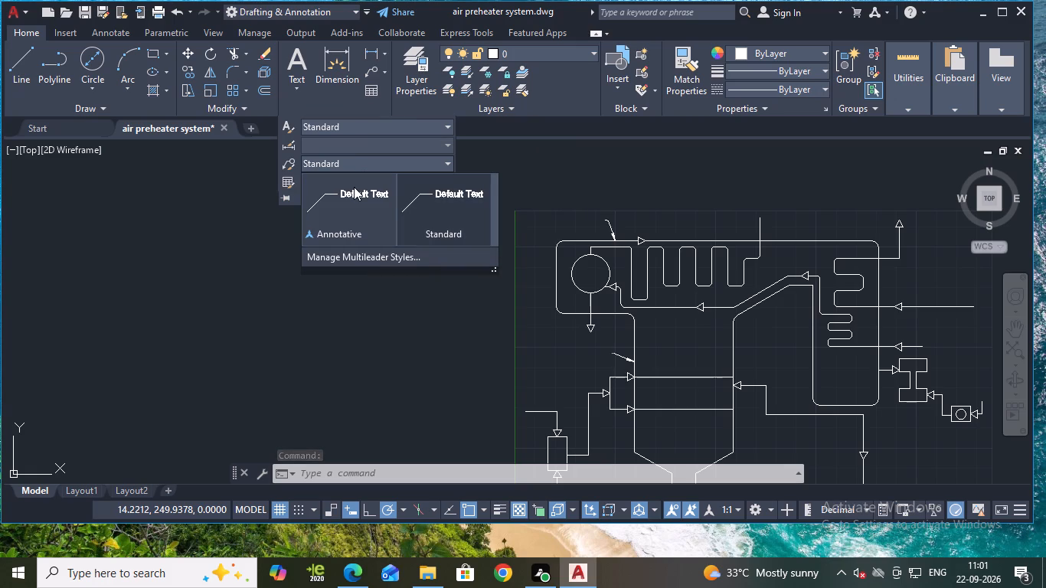
click(354, 187)
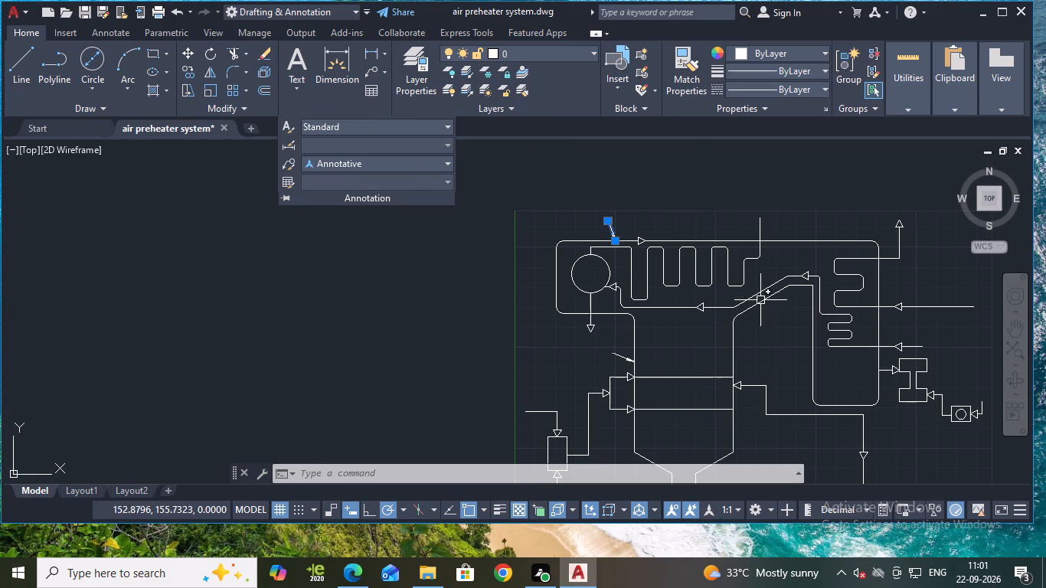
scroll(642, 374, up, 2)
middle_drag(734, 290, 702, 398)
scroll(702, 397, down, 1)
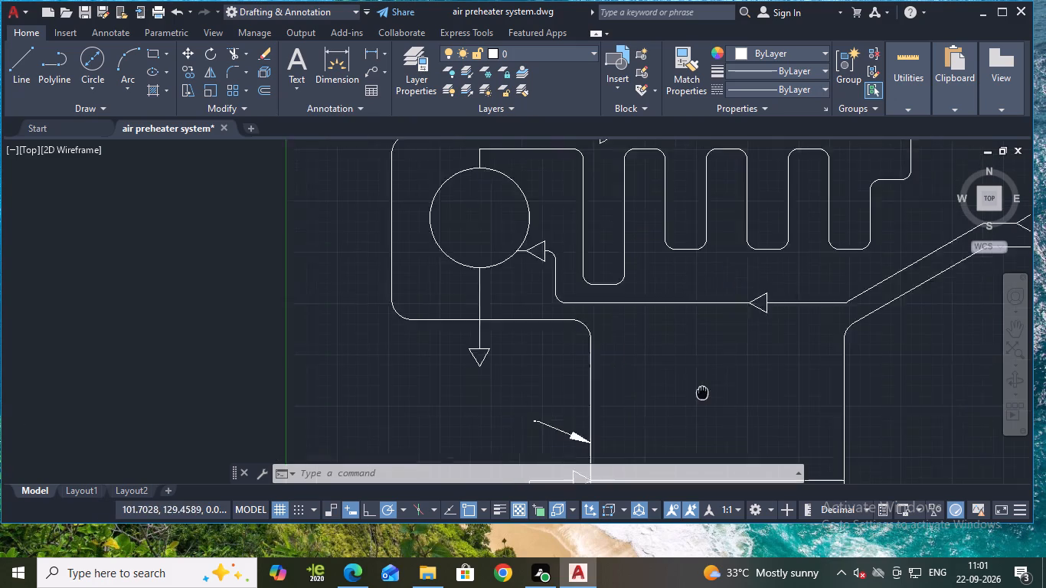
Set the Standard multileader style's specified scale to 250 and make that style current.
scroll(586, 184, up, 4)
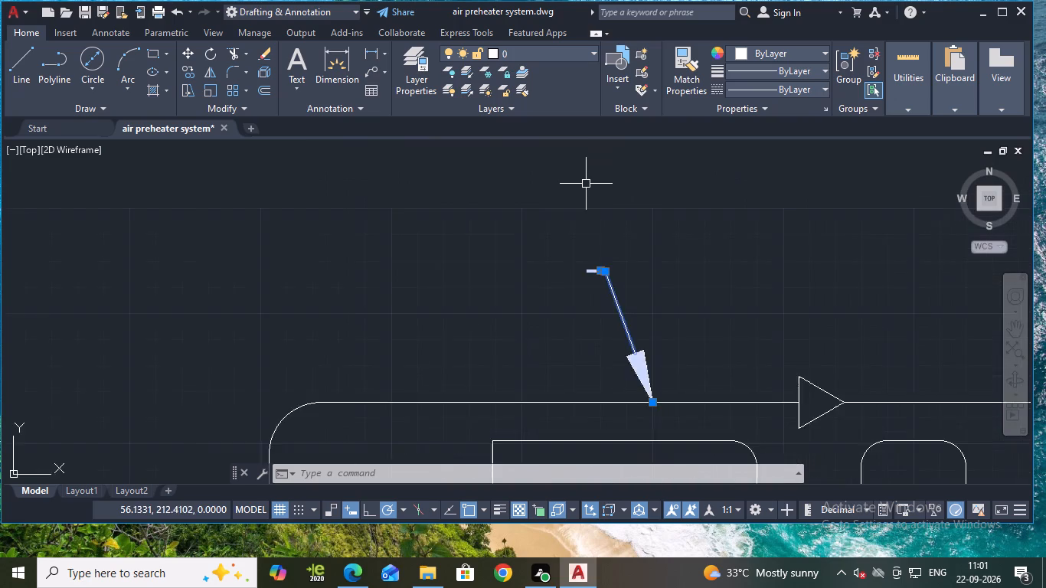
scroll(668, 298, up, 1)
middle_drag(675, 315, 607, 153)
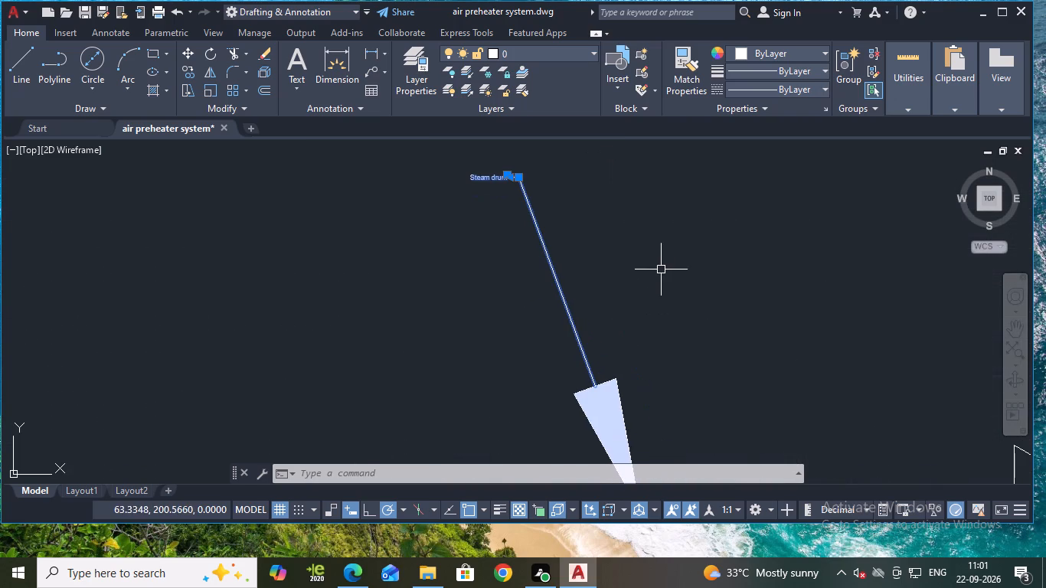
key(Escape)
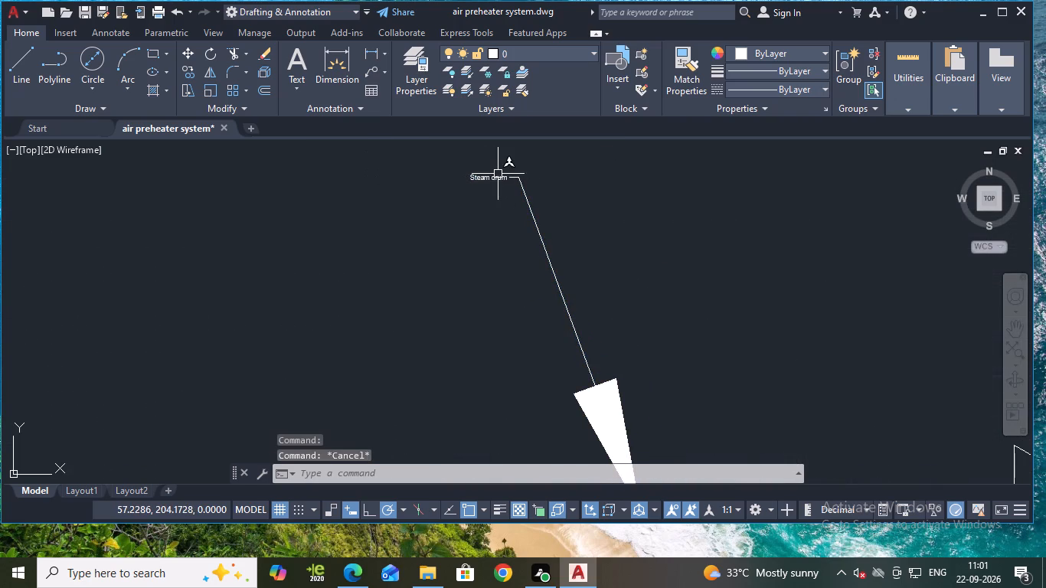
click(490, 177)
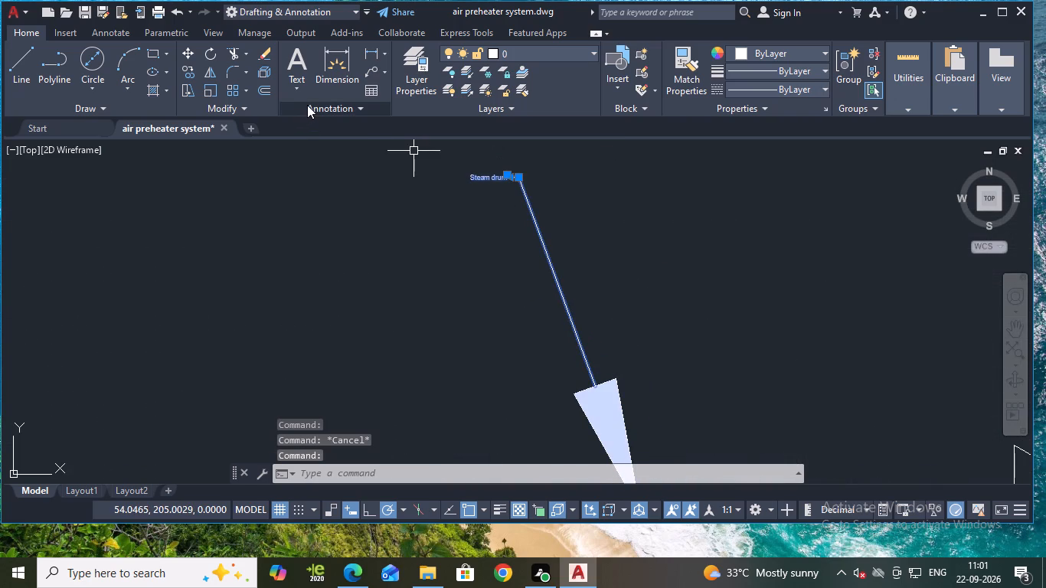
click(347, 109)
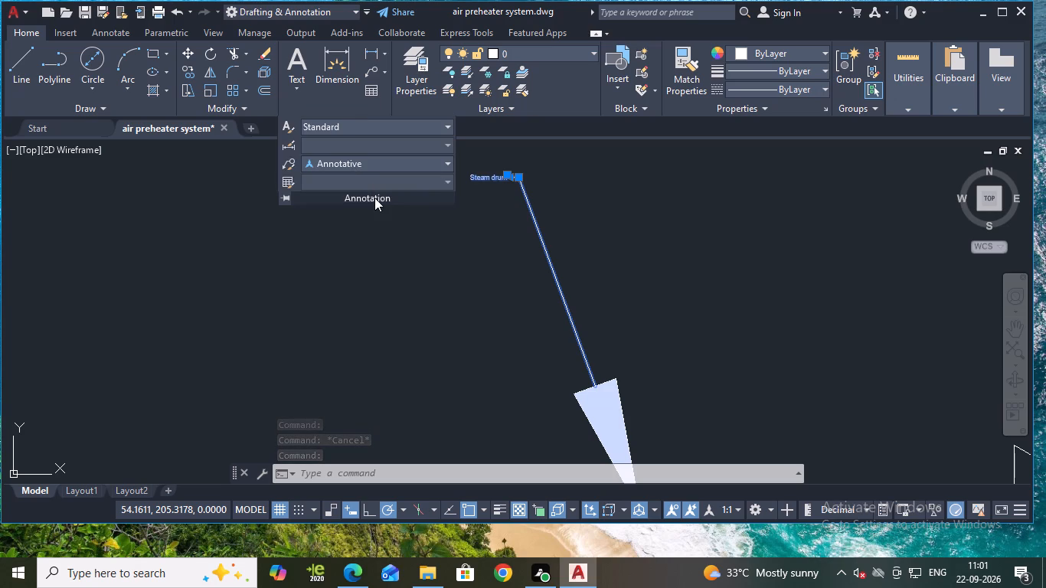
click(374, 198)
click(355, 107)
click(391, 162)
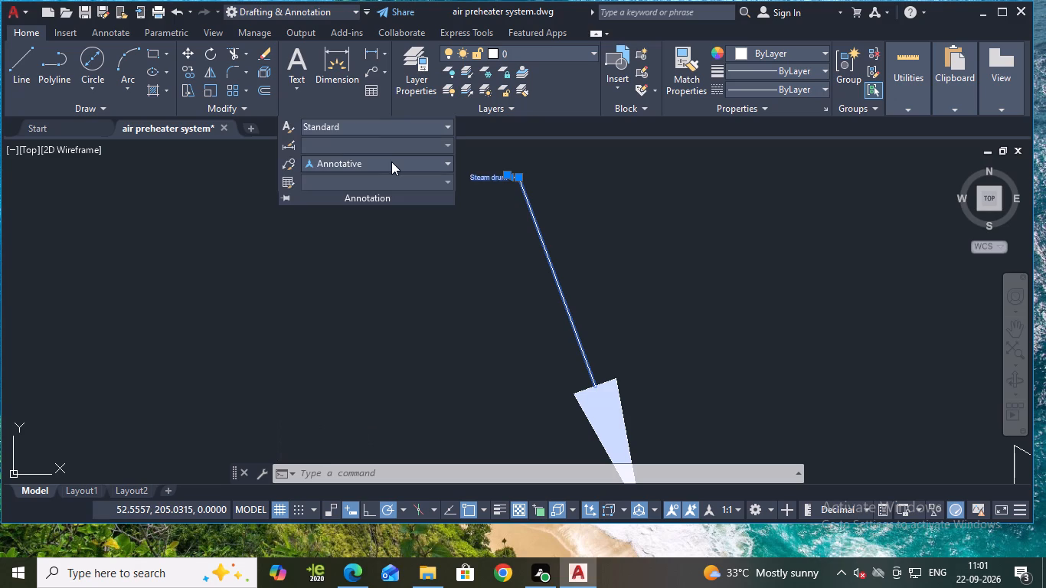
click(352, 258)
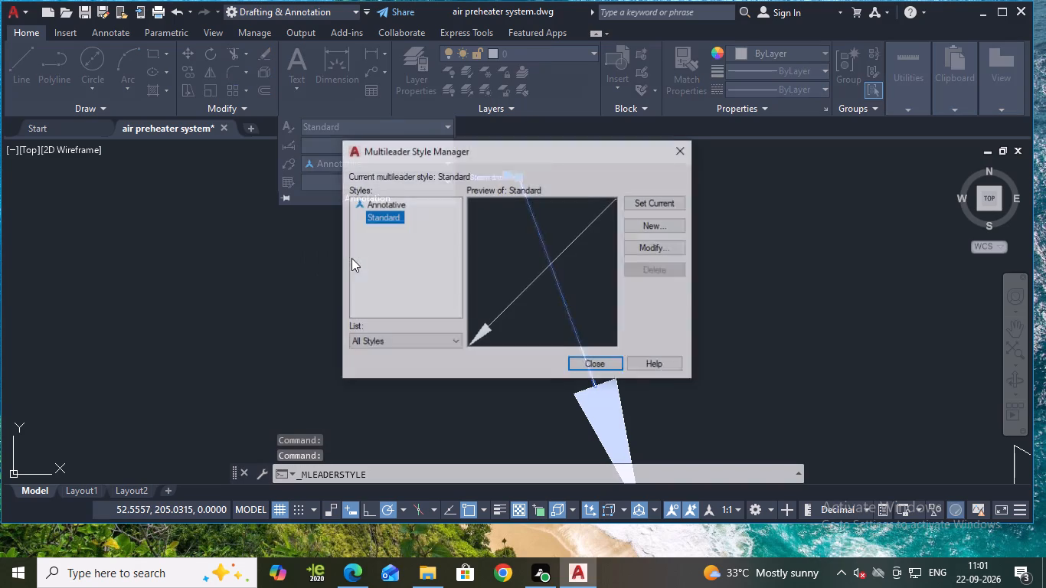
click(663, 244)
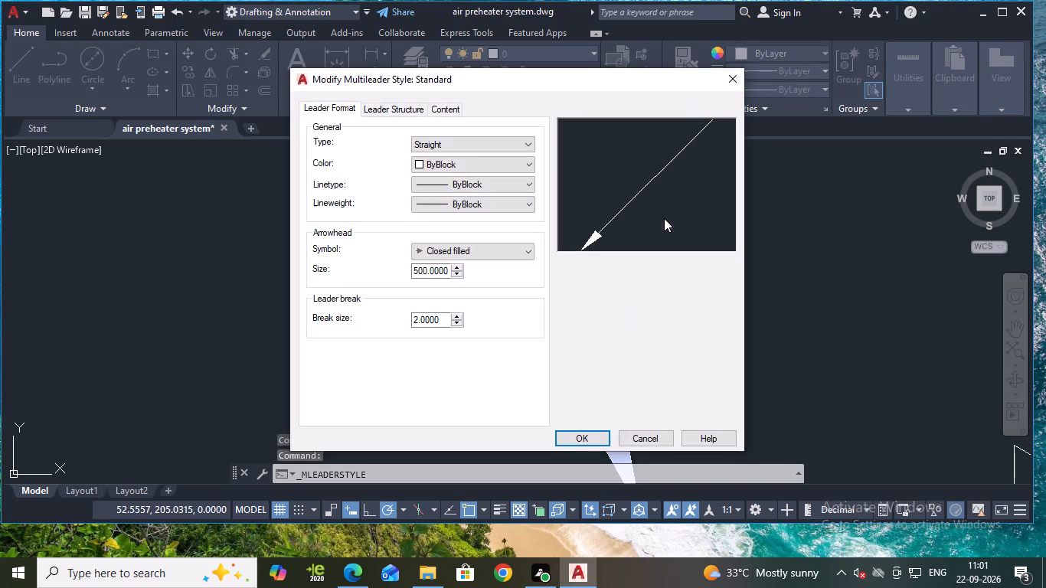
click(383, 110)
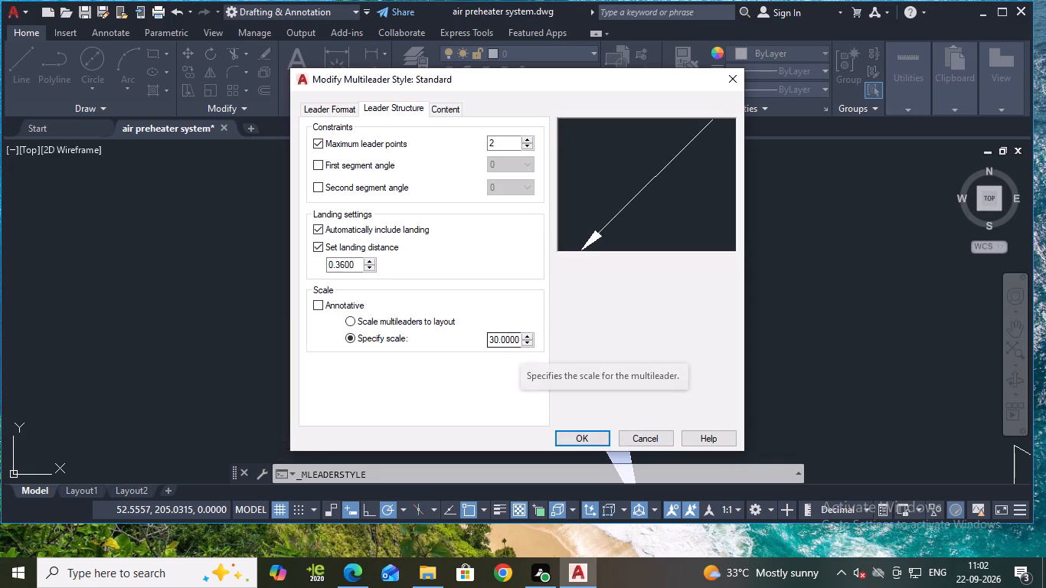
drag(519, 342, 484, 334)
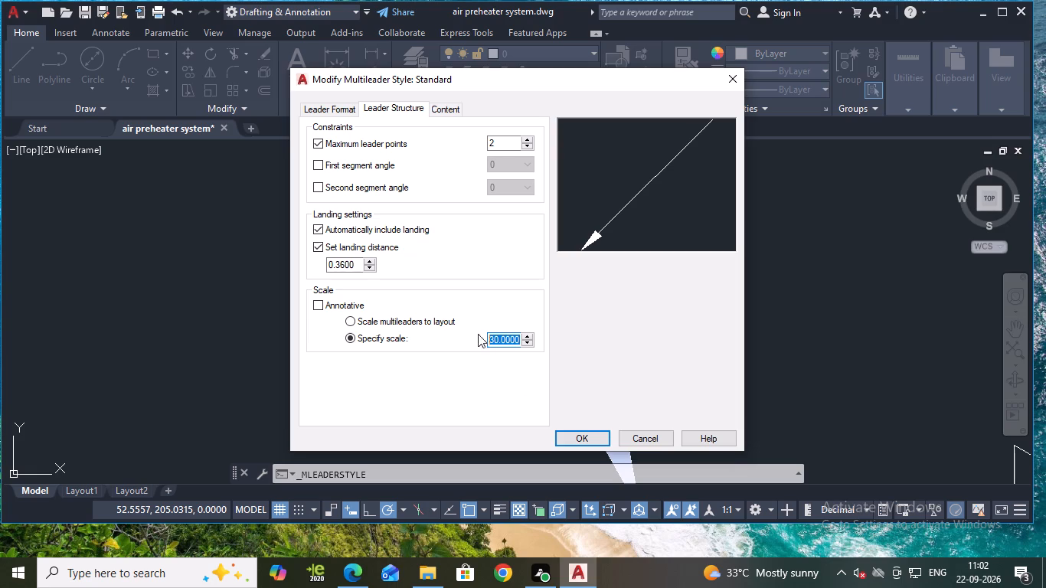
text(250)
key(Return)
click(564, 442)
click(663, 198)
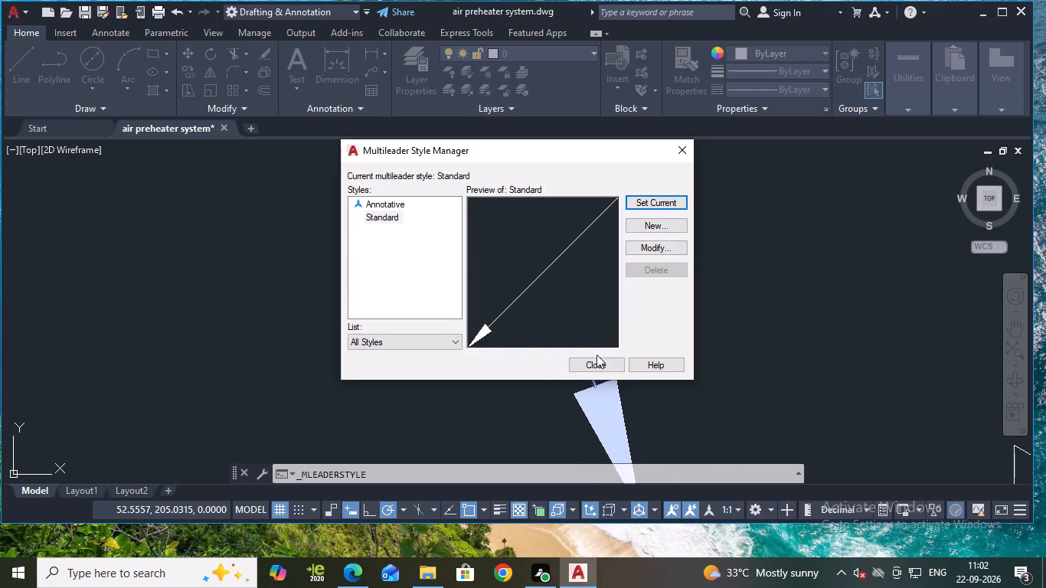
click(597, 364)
Examine the "Steam drum" leader's text and arrowhead sizes, opening its text and leaving it unedited.
scroll(561, 208, down, 3)
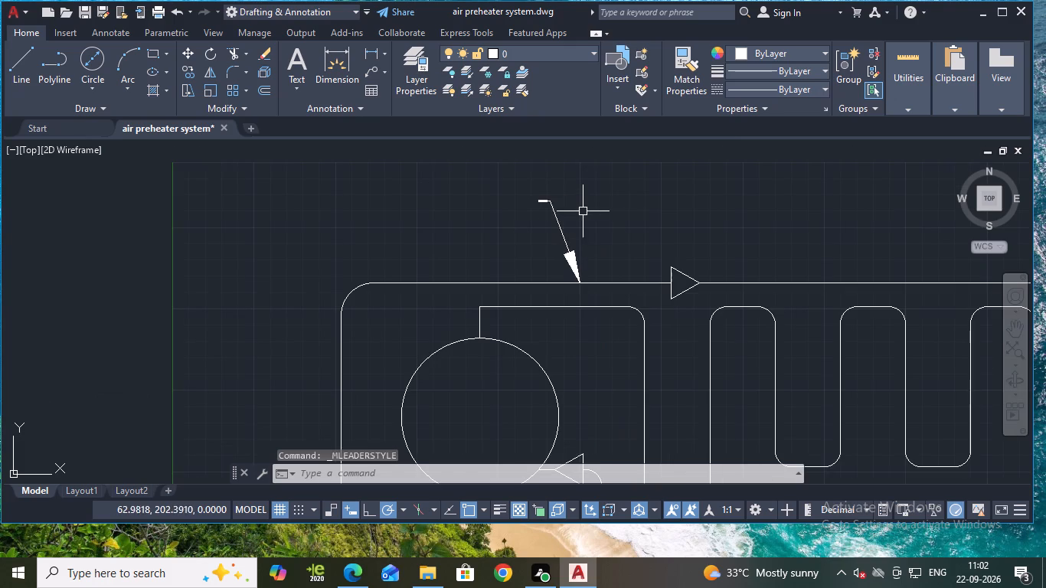
scroll(586, 201, up, 2)
middle_drag(599, 201, 632, 235)
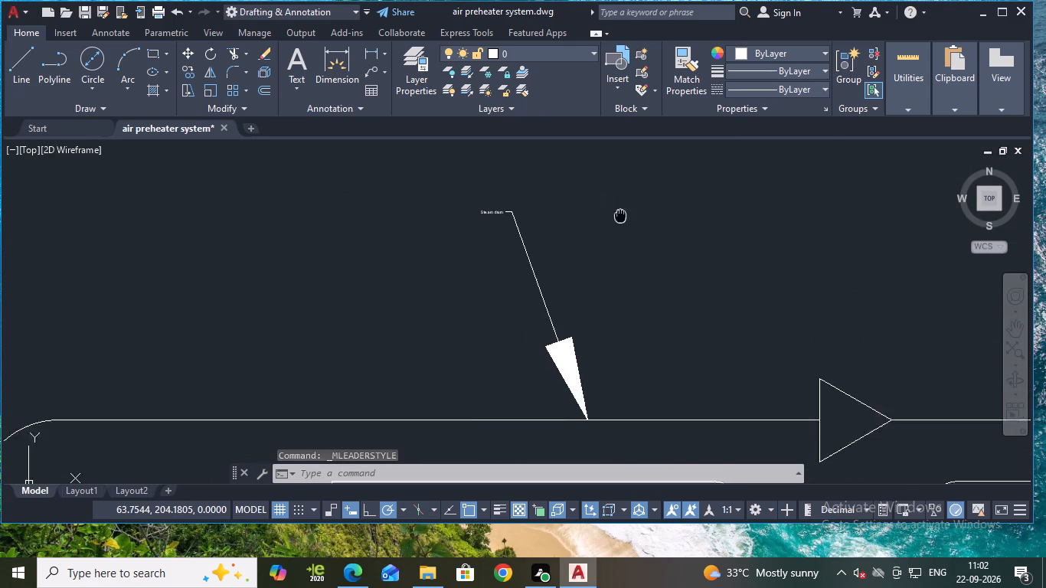
middle_drag(632, 235, 636, 263)
scroll(581, 280, down, 3)
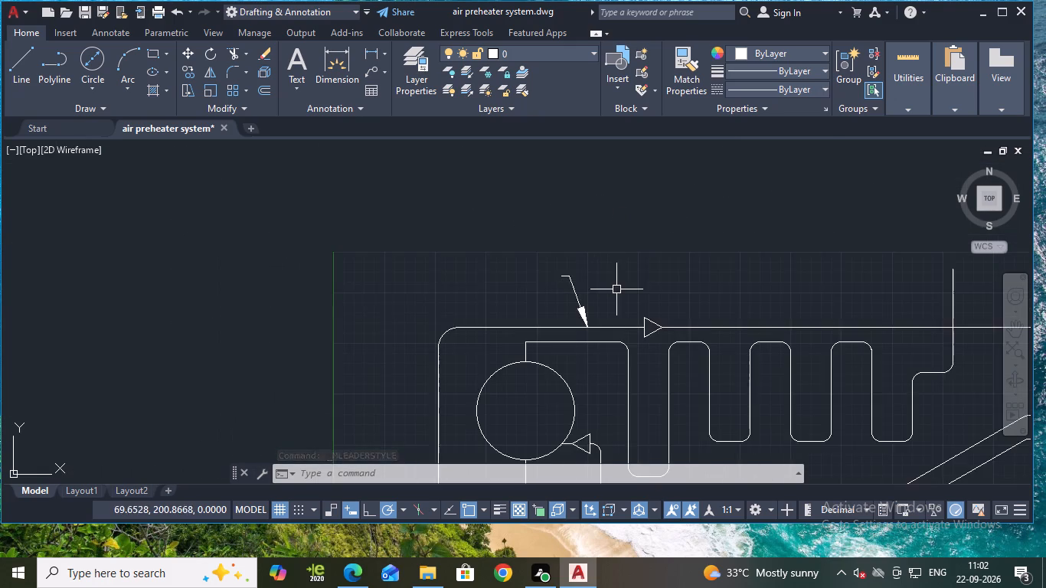
scroll(616, 289, down, 2)
scroll(610, 286, up, 6)
double_click(430, 273)
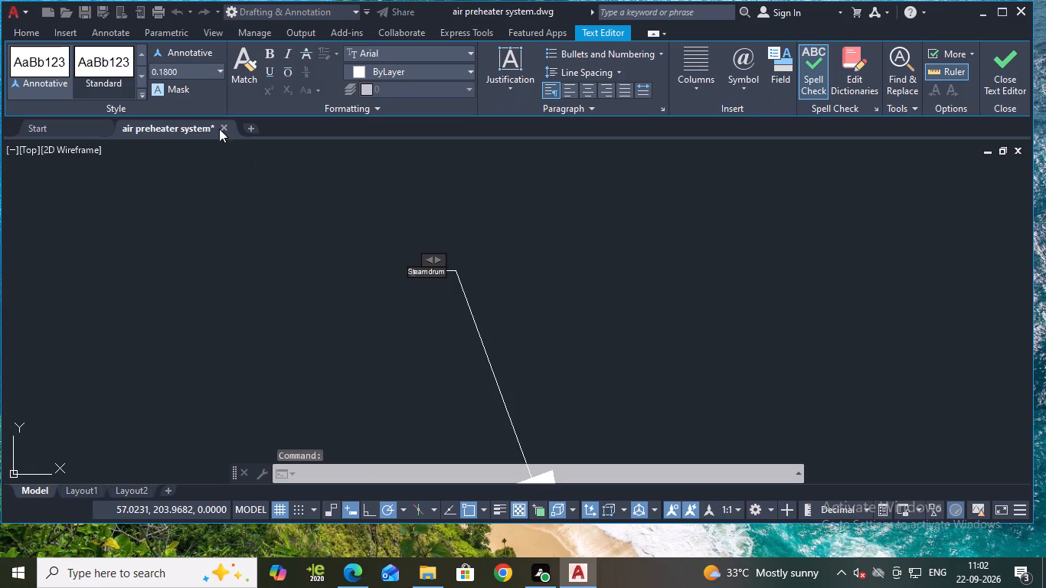
key(Escape)
Reapply the Annotative multileader style to the "Steam drum" leader and maximize the drawing window.
click(426, 277)
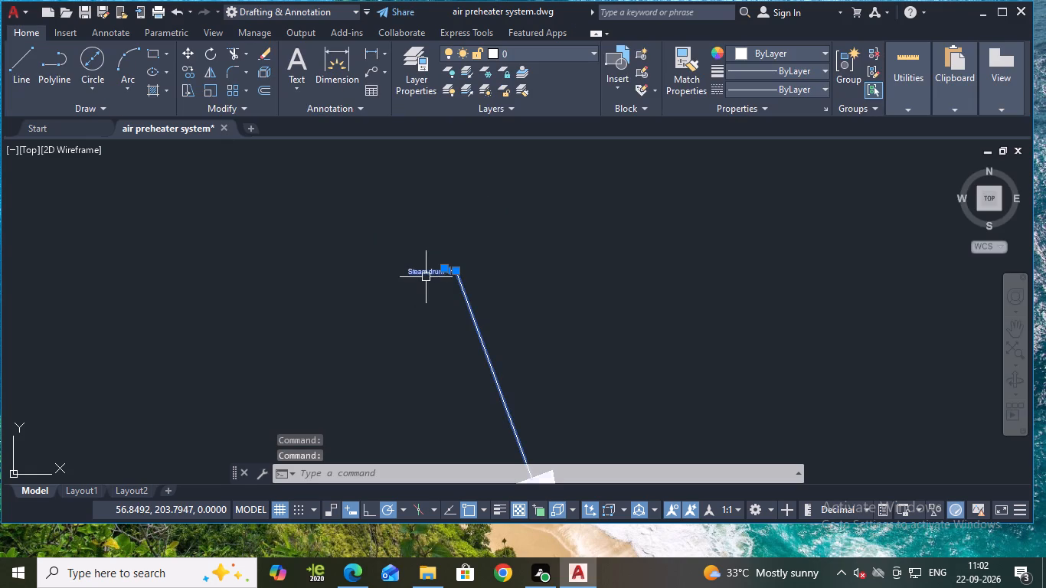
click(349, 110)
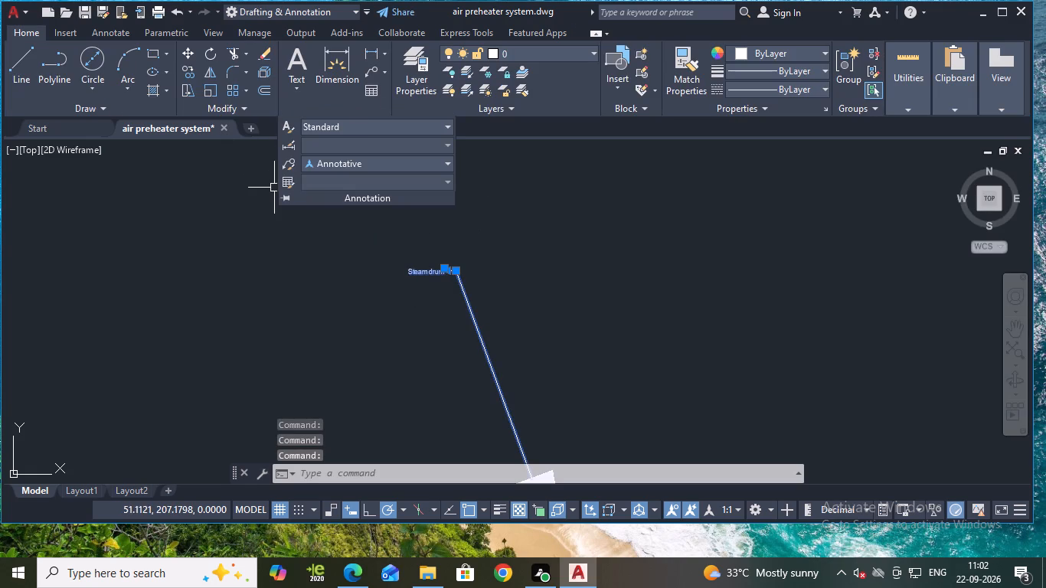
click(407, 163)
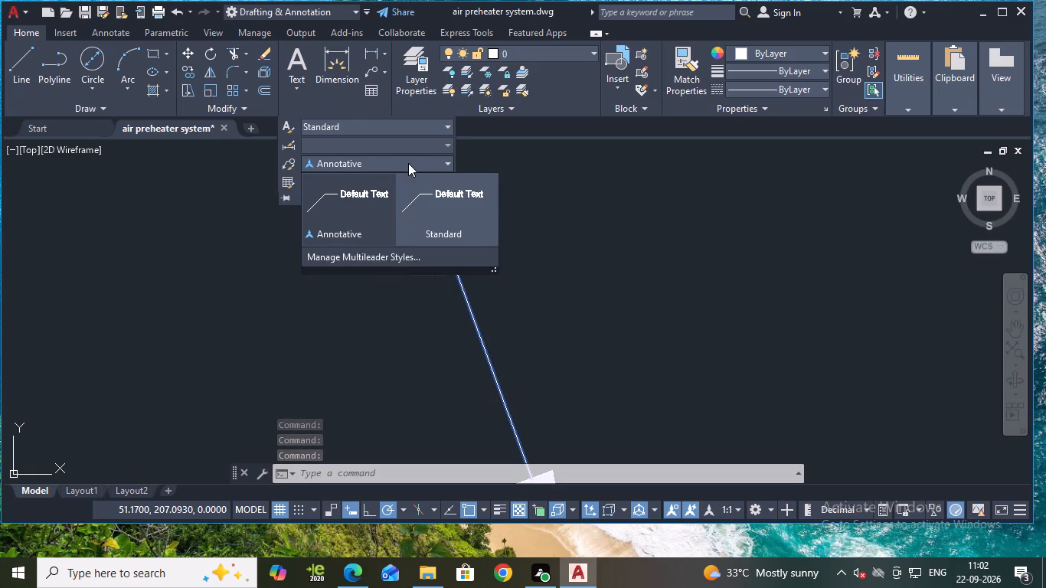
click(343, 211)
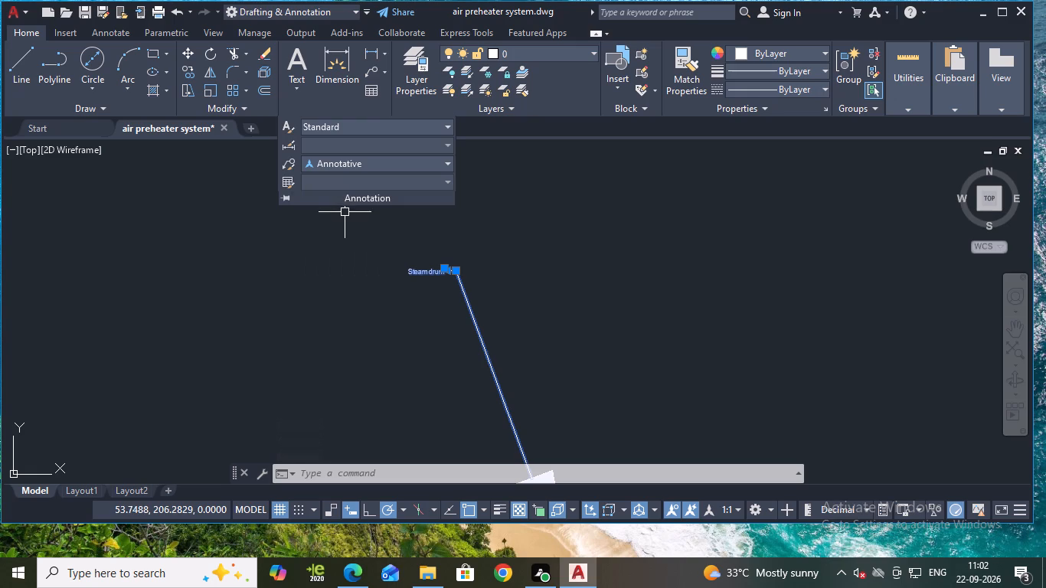
click(391, 192)
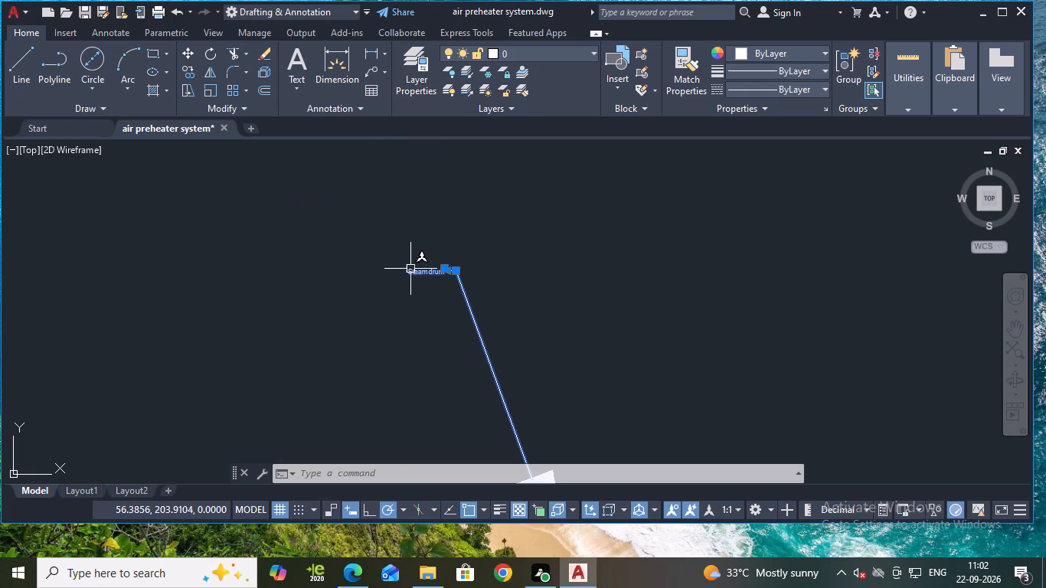
click(340, 106)
click(426, 272)
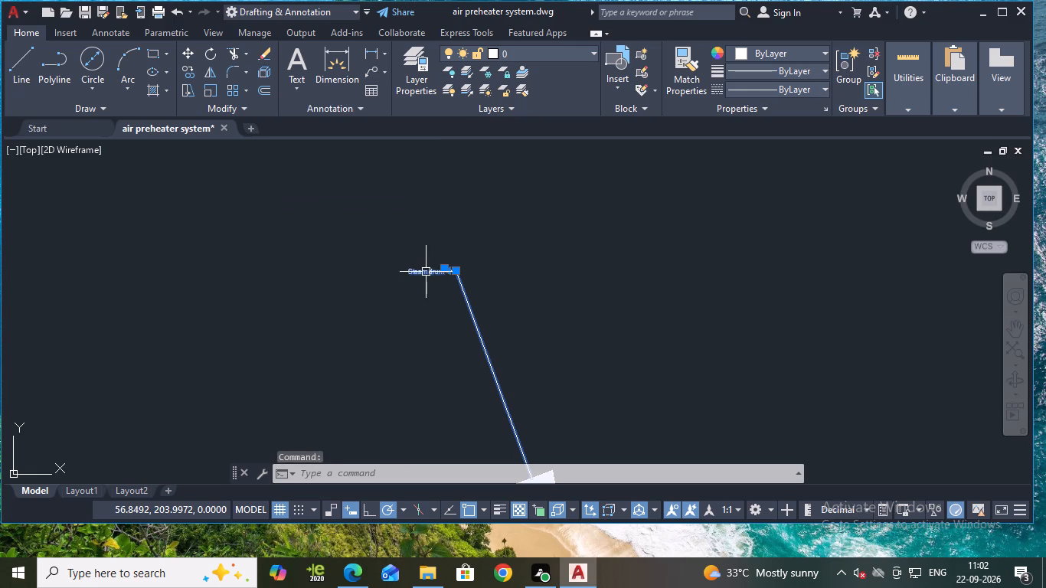
click(997, 18)
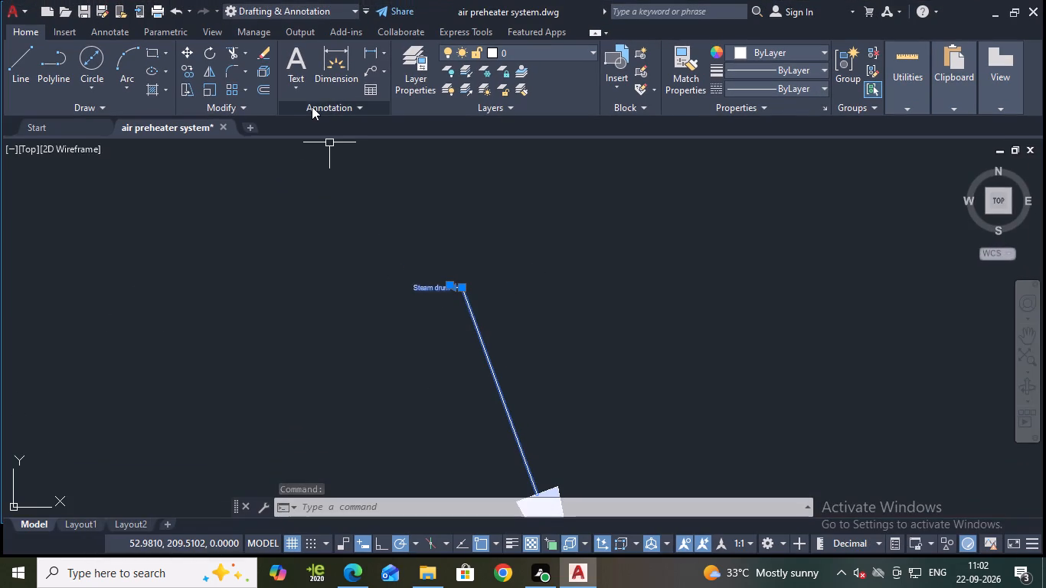
click(312, 106)
click(420, 168)
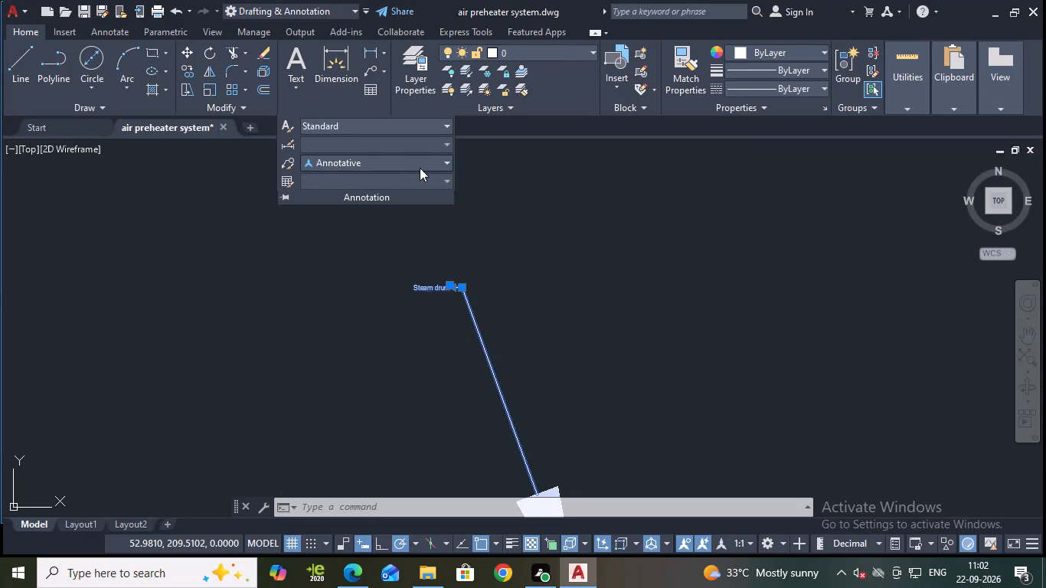
click(364, 214)
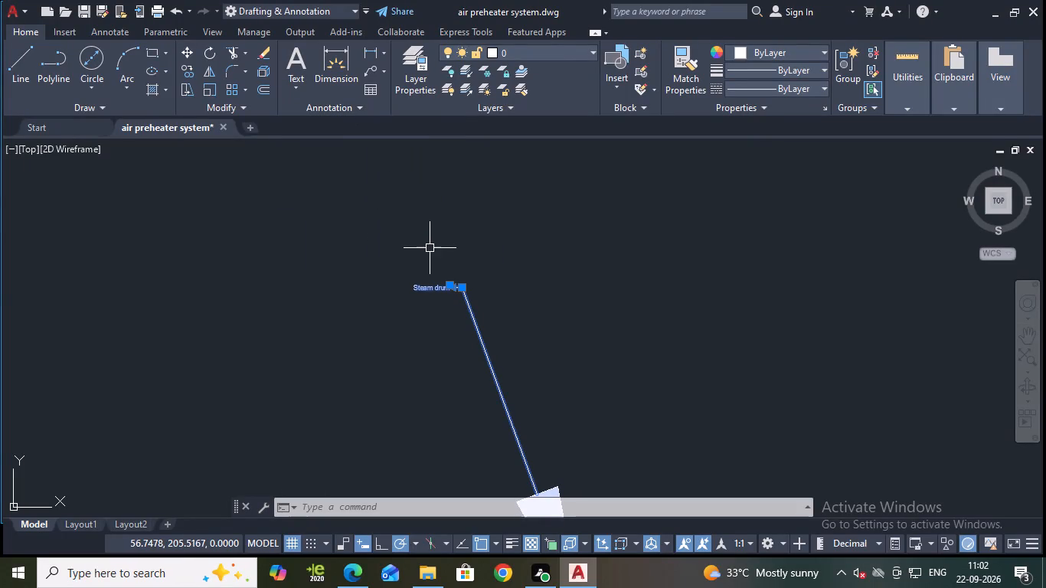
click(314, 106)
click(354, 194)
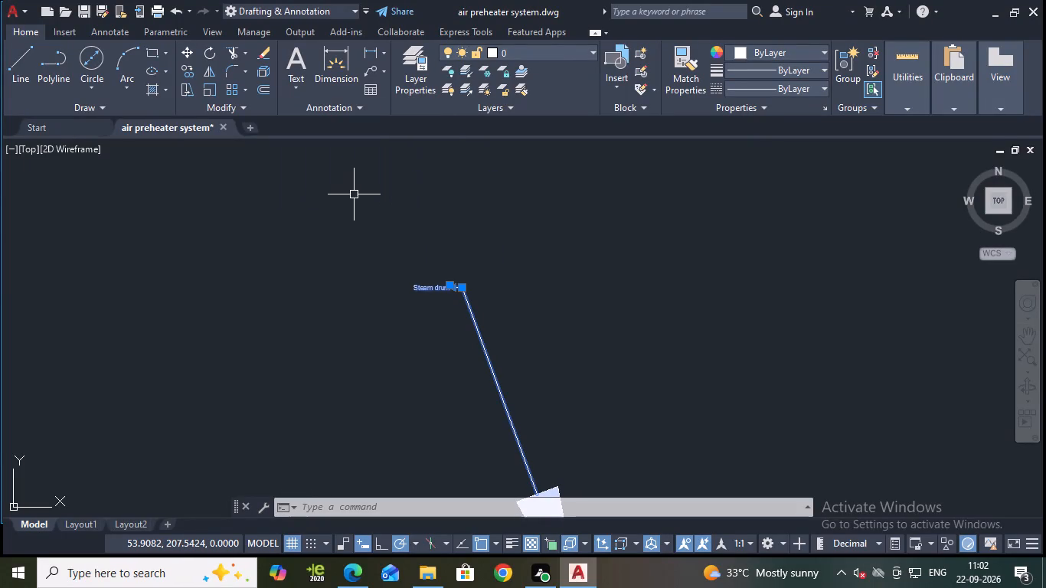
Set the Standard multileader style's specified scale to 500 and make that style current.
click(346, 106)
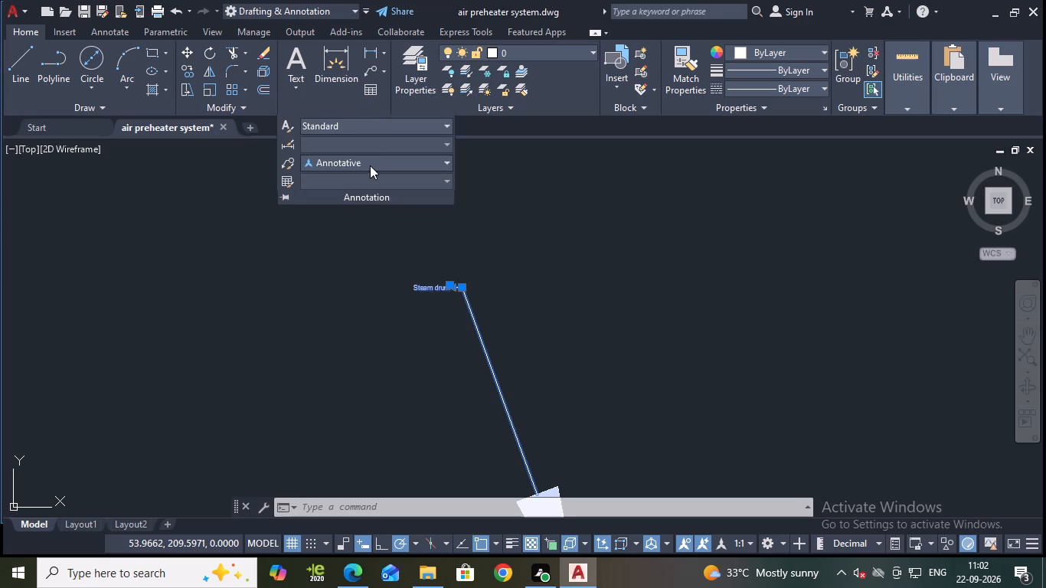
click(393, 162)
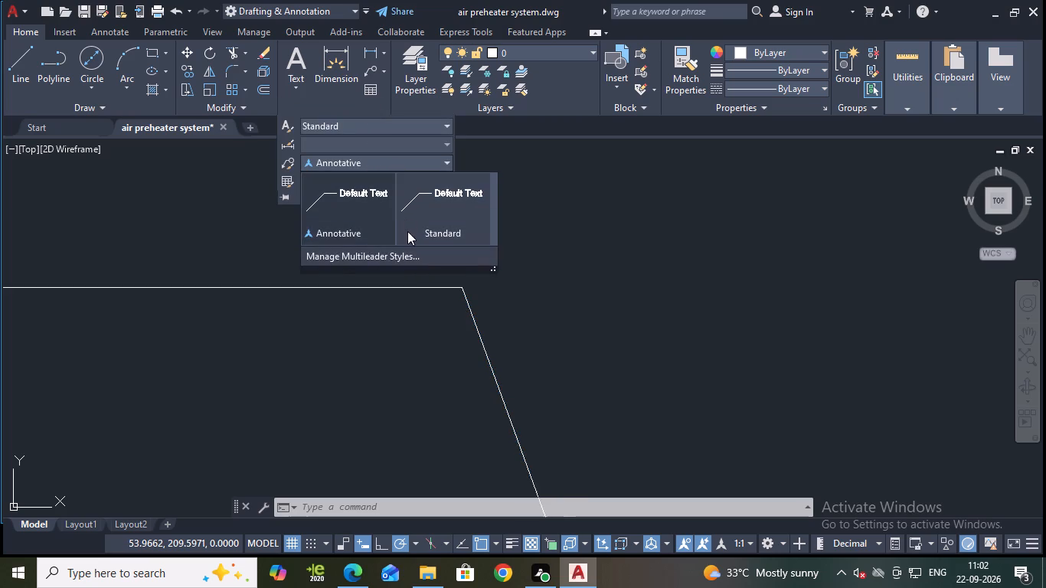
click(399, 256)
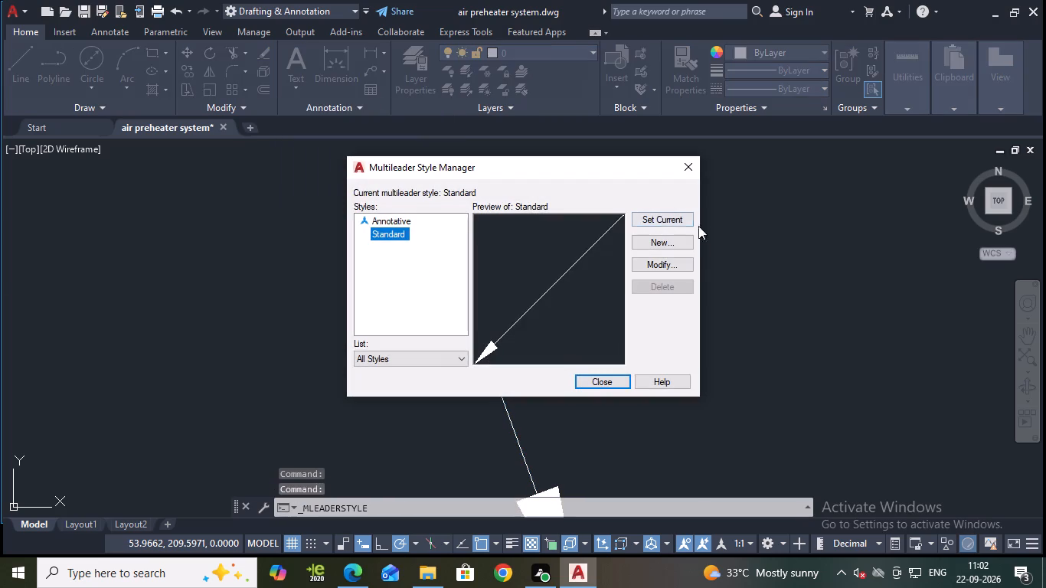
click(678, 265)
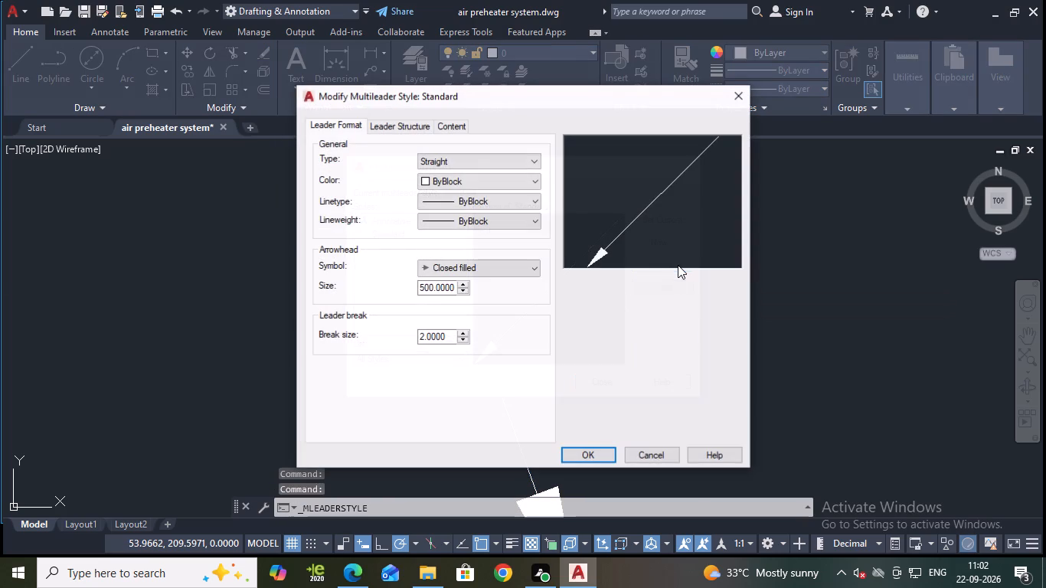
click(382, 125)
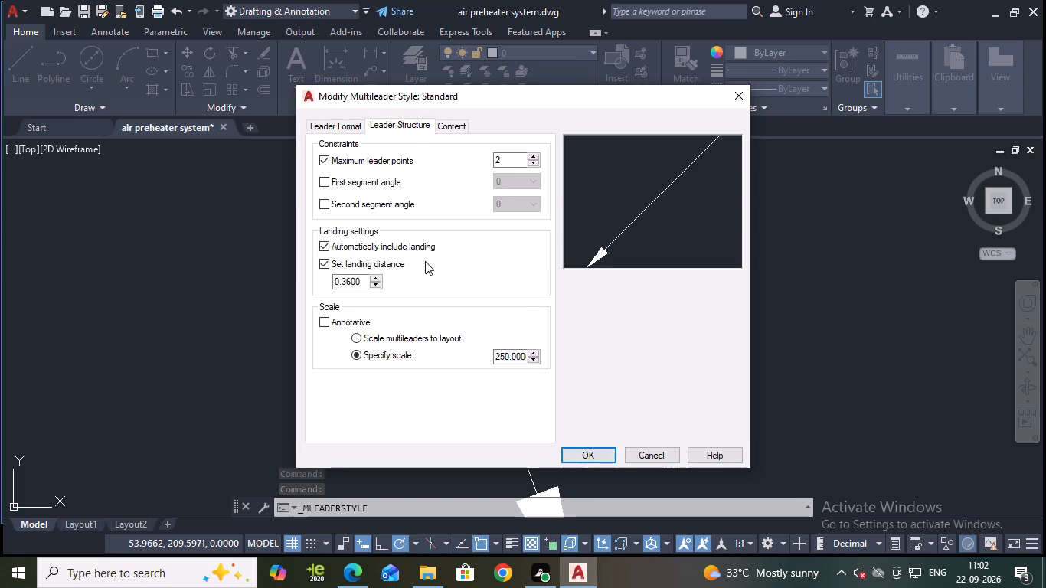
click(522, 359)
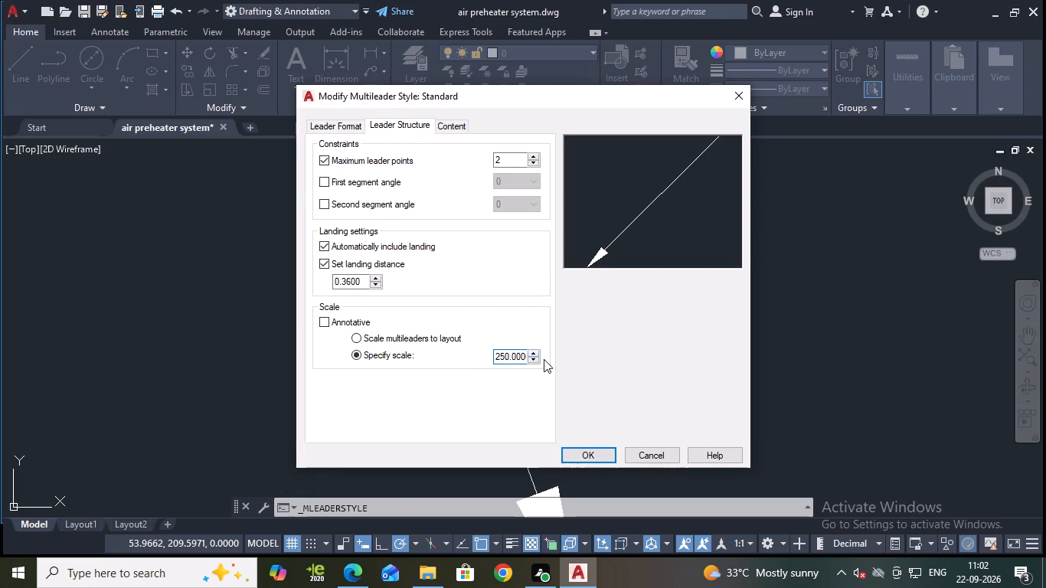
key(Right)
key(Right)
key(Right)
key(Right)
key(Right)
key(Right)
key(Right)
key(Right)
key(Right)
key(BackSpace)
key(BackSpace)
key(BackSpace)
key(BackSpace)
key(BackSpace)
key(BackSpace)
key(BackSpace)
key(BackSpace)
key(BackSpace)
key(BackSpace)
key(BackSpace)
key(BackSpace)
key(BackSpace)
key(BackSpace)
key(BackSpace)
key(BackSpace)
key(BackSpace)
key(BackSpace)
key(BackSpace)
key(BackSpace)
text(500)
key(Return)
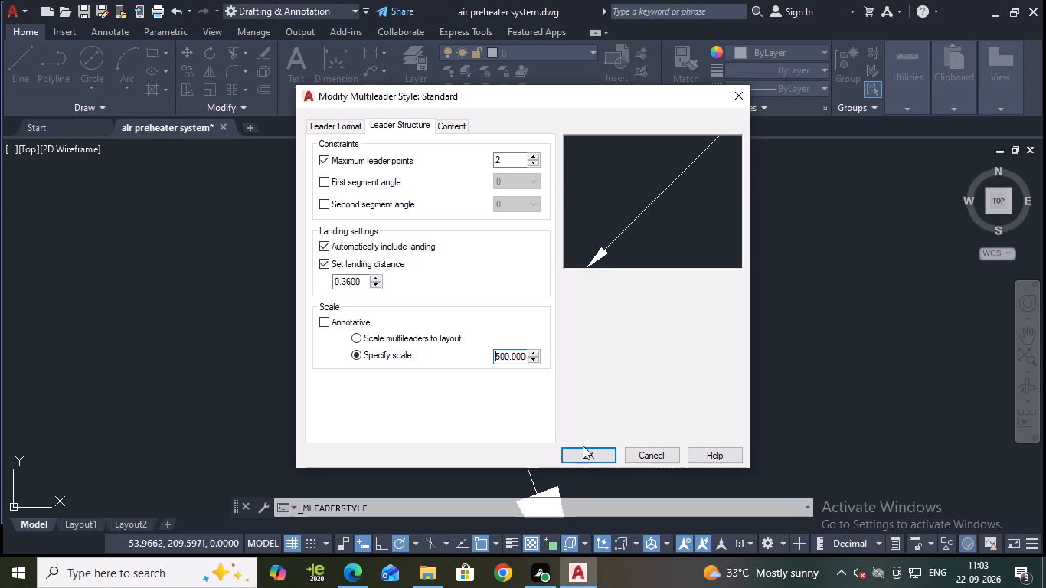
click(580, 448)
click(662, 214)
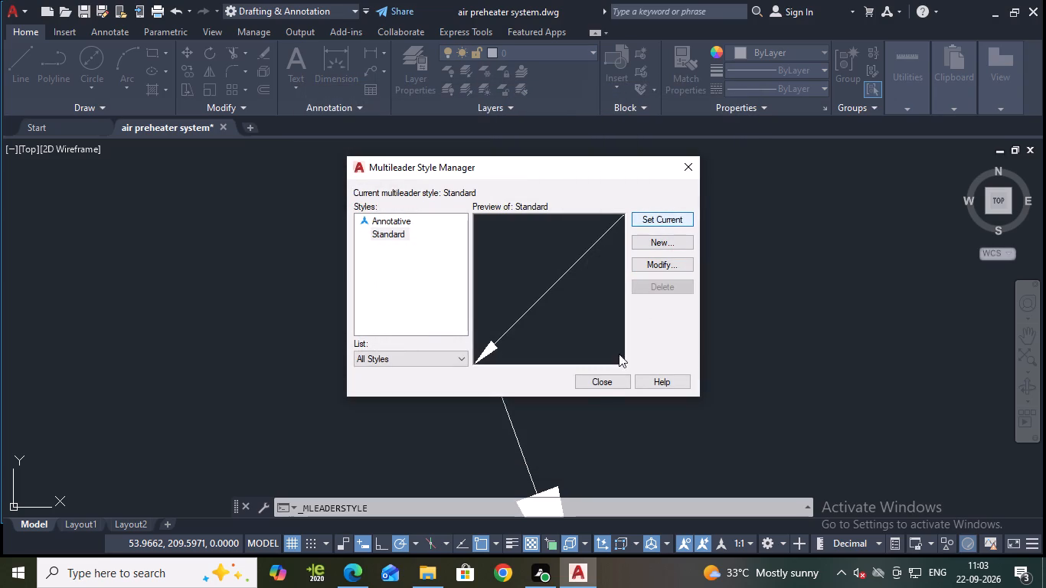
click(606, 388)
Reapply the Annotative multileader style to the "Steam drum" leader.
scroll(492, 293, down, 2)
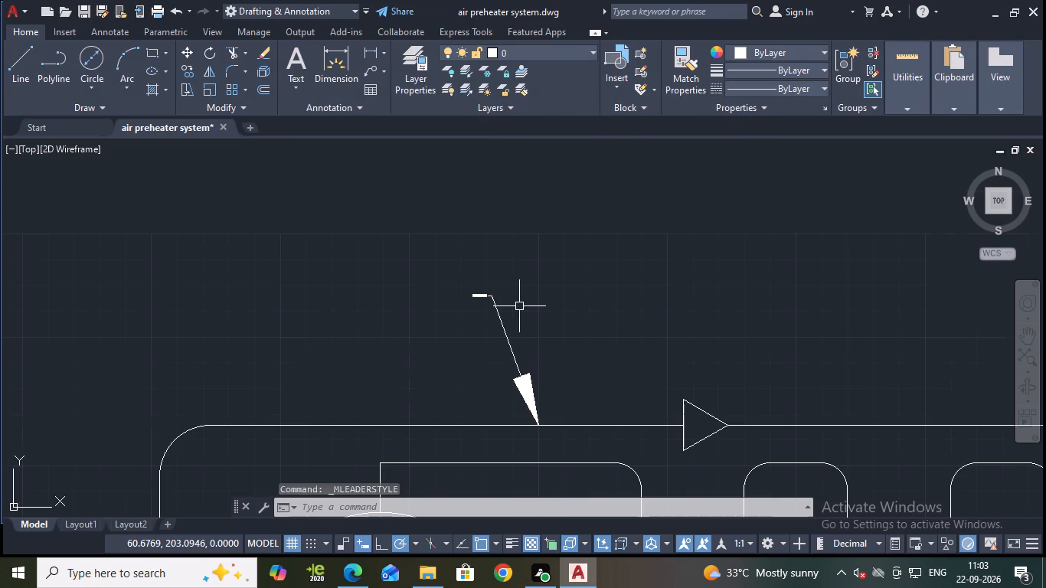
scroll(477, 308, up, 4)
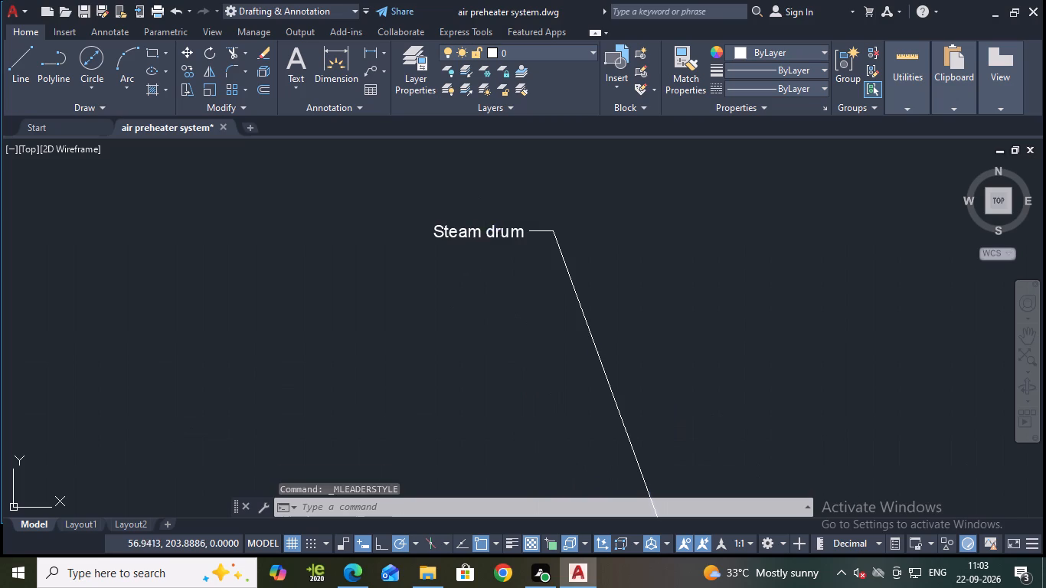
click(484, 240)
click(328, 114)
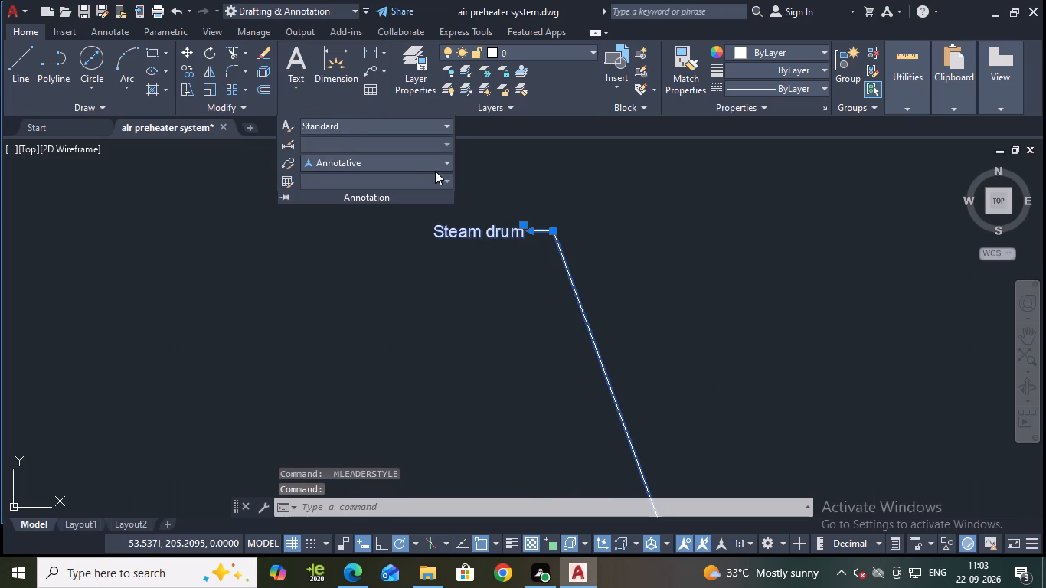
click(441, 167)
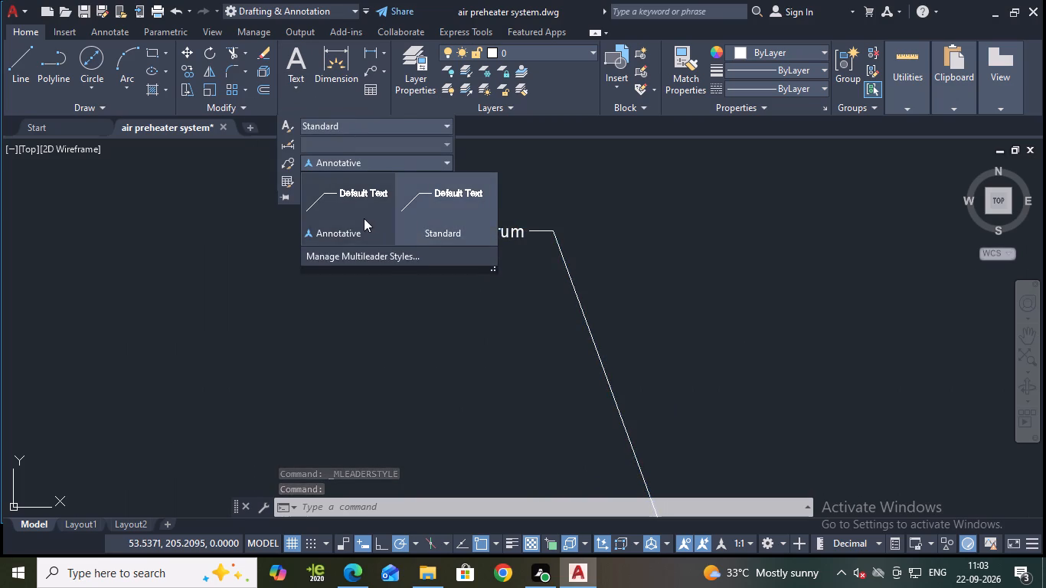
click(364, 218)
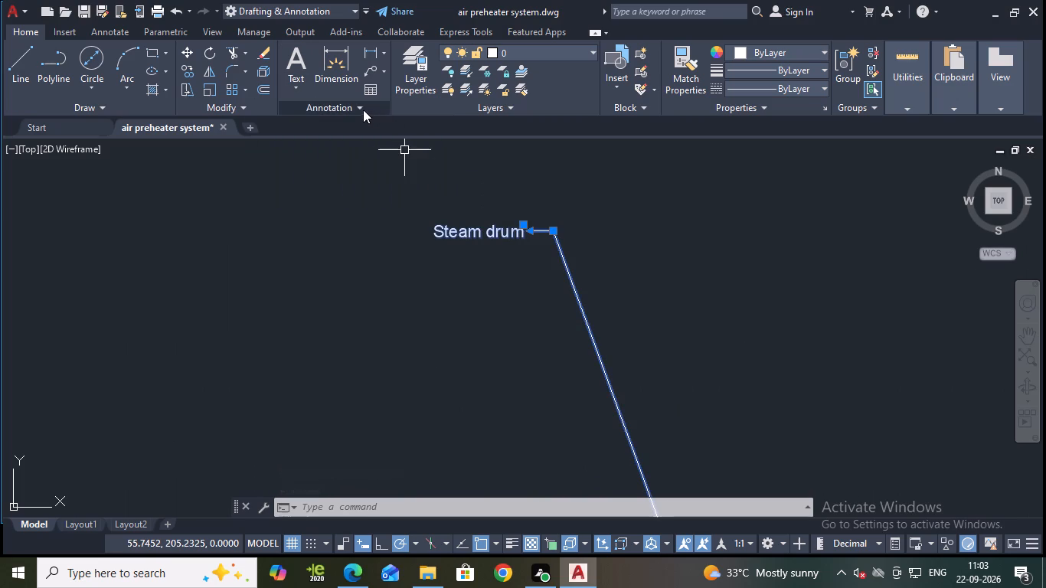
Set the Standard multileader style's specified scale to 2500 and make that style current.
click(363, 109)
click(413, 194)
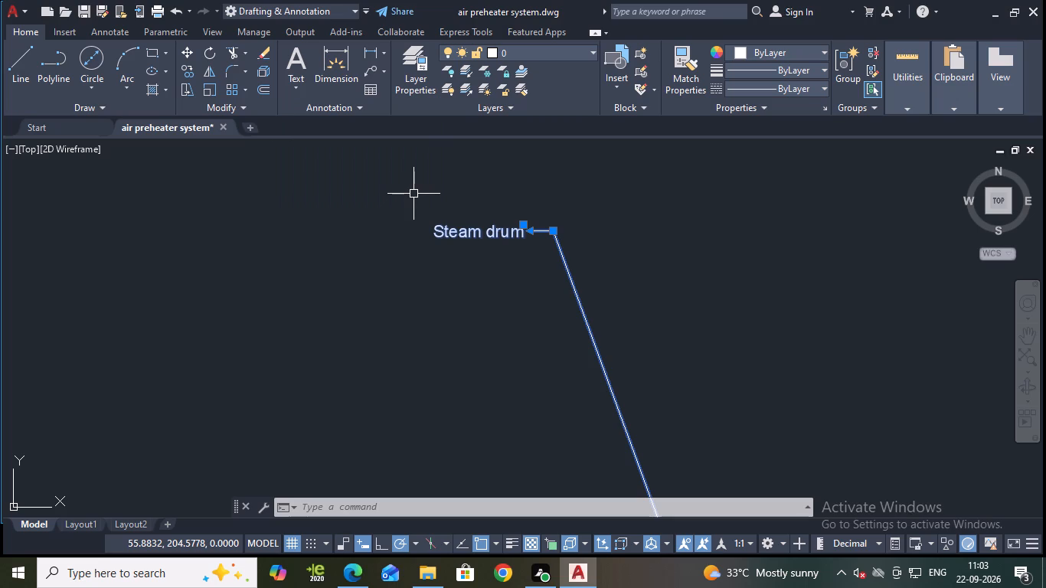
click(327, 104)
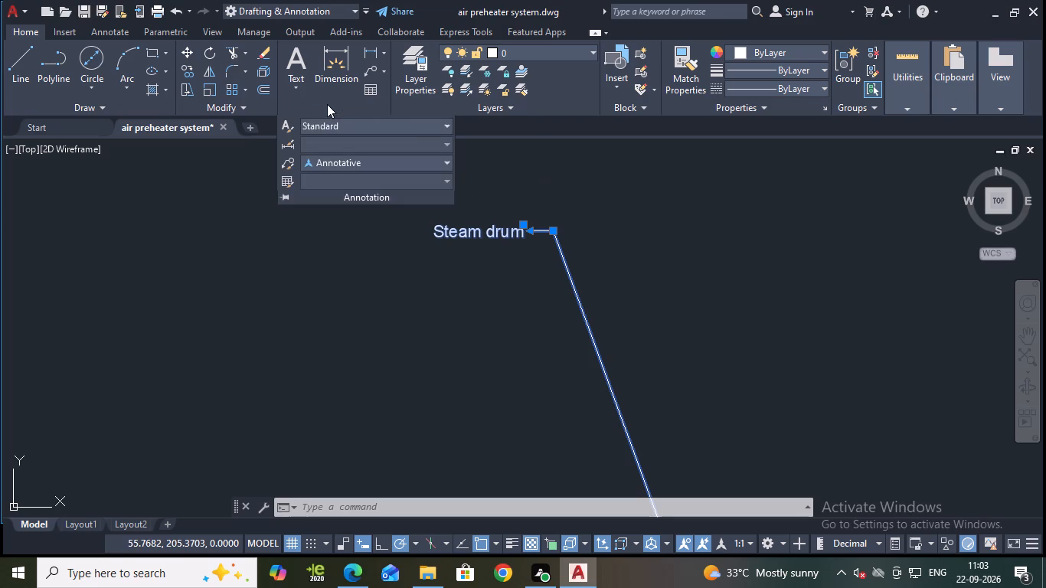
click(439, 196)
click(348, 105)
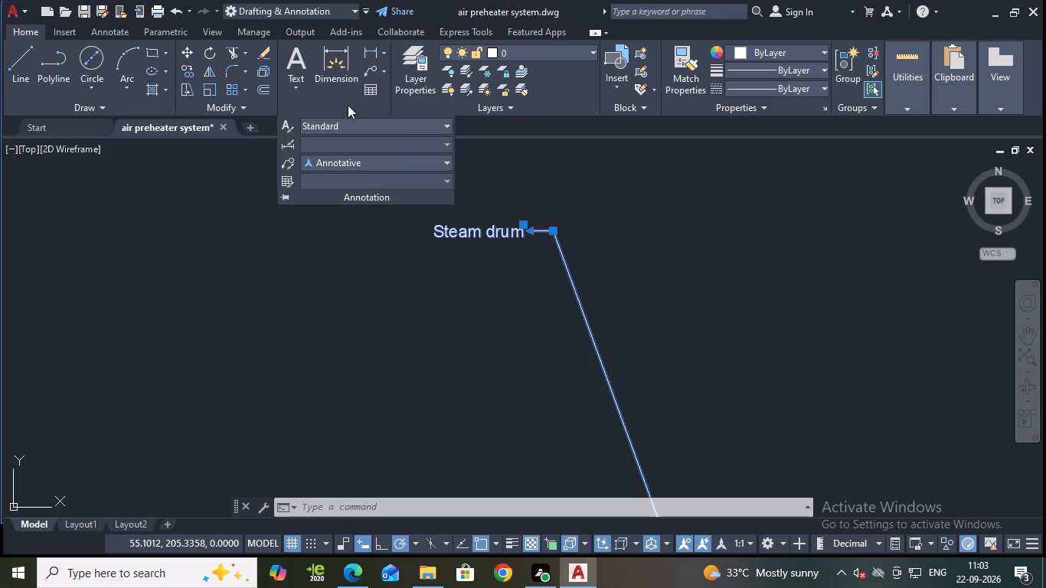
click(424, 167)
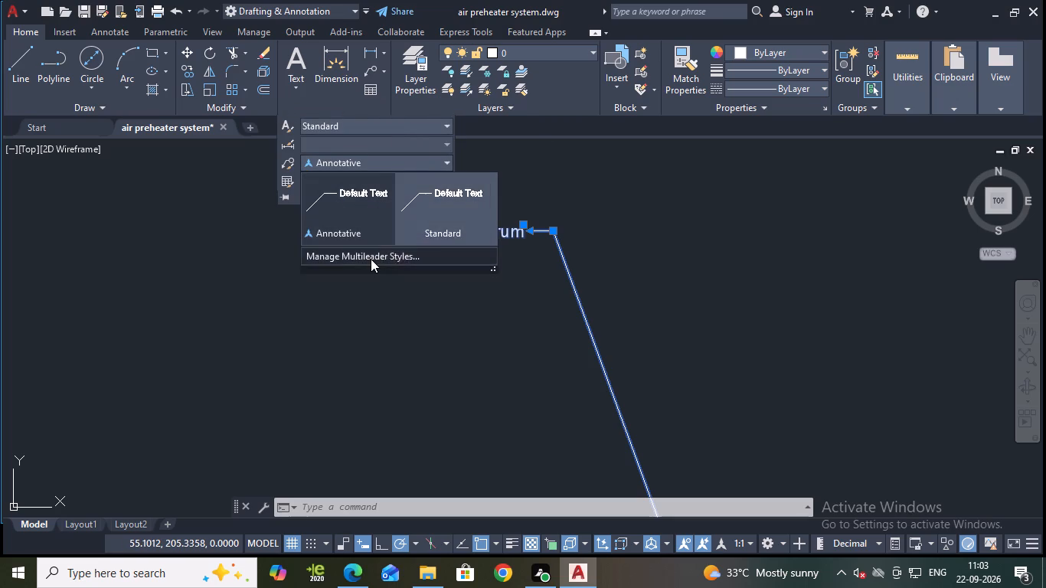
click(371, 259)
click(647, 271)
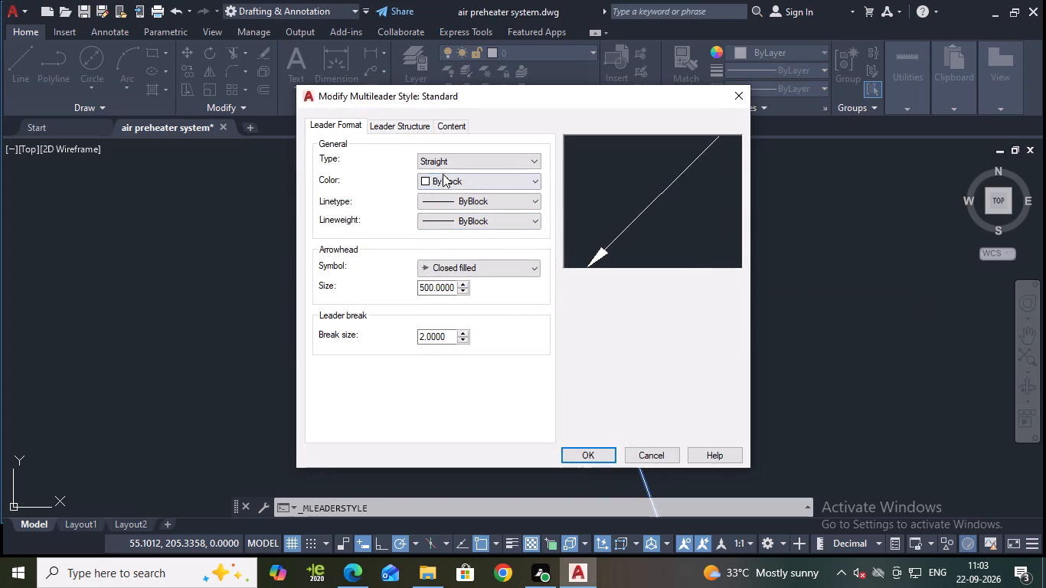
click(410, 122)
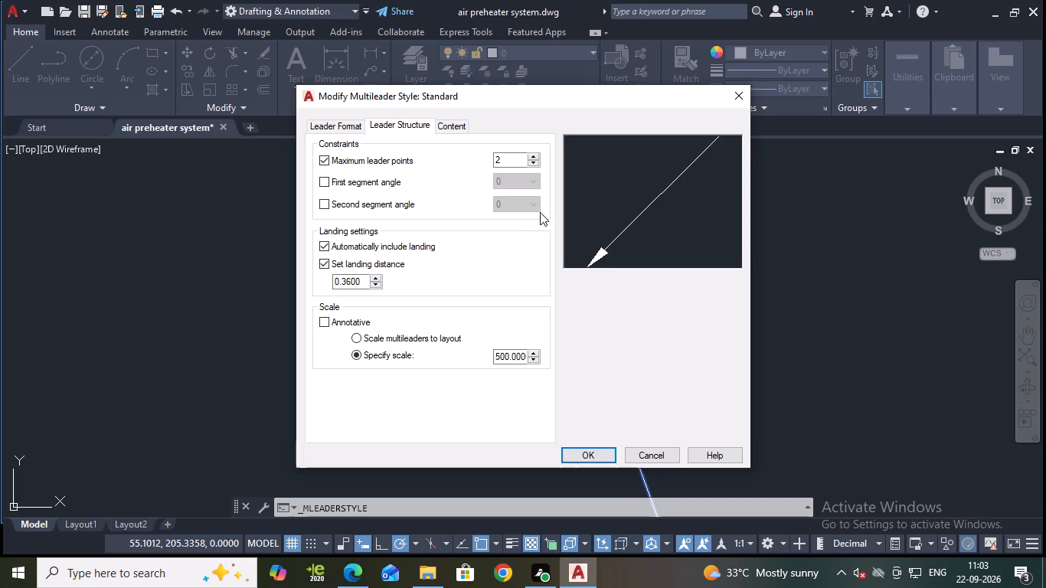
click(524, 356)
key(BackSpace)
key(BackSpace)
key(BackSpace)
key(BackSpace)
key(BackSpace)
key(BackSpace)
key(BackSpace)
key(BackSpace)
key(BackSpace)
key(BackSpace)
key(BackSpace)
key(BackSpace)
key(BackSpace)
key(BackSpace)
key(BackSpace)
key(BackSpace)
key(BackSpace)
key(BackSpace)
key(BackSpace)
key(BackSpace)
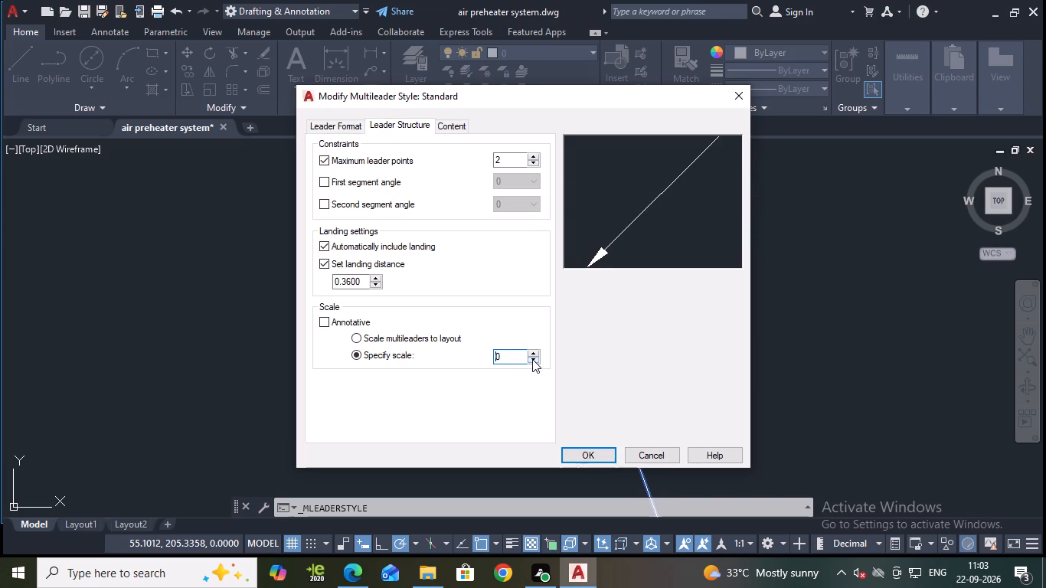
drag(518, 354, 485, 348)
text(2500)
click(583, 458)
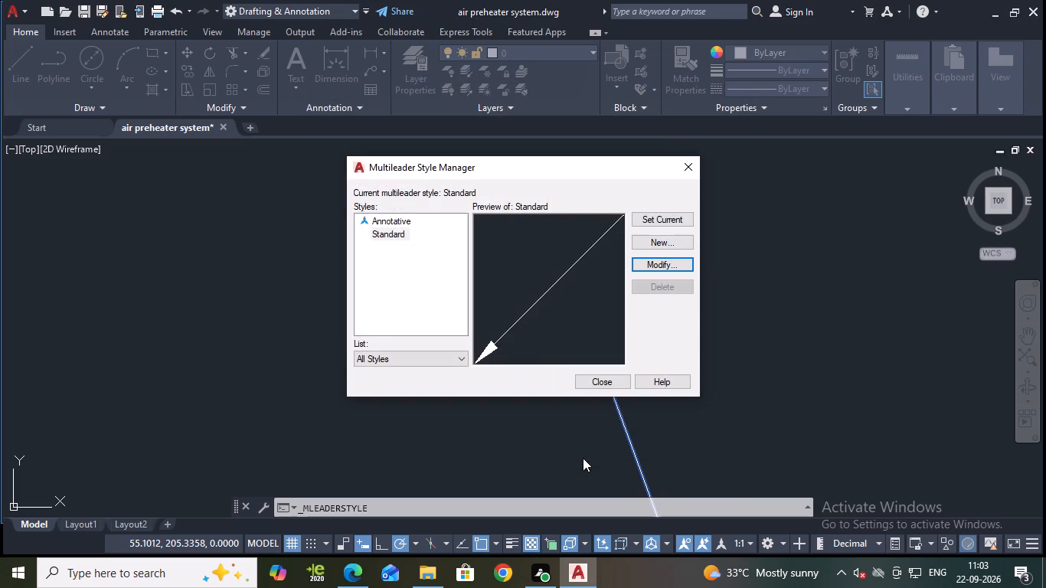
click(646, 220)
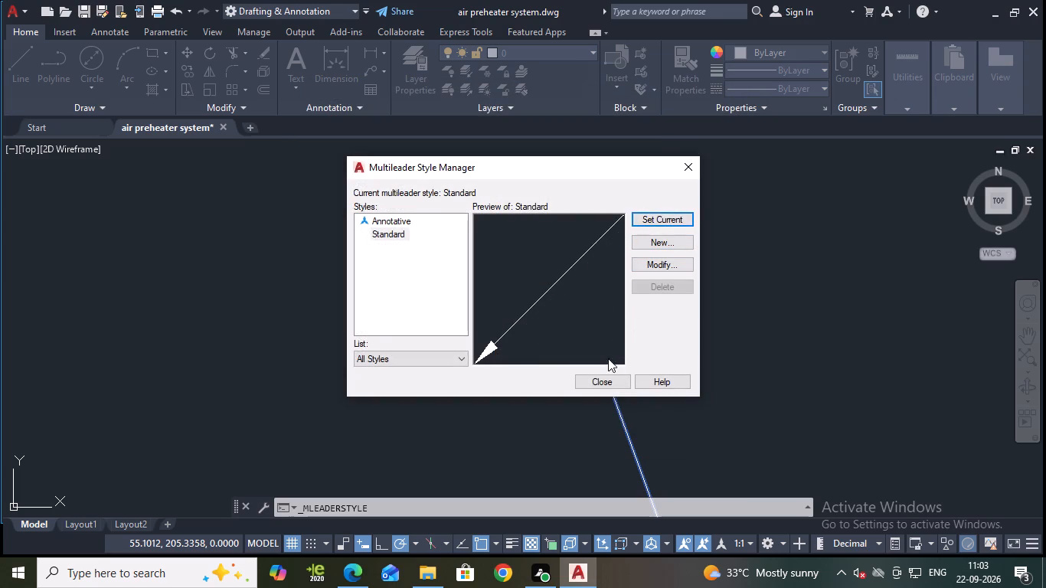
click(603, 376)
Shift the "Steam drum" leader's text and landing slightly upward, keeping the arrowhead in place.
scroll(641, 302, down, 3)
scroll(708, 317, down, 2)
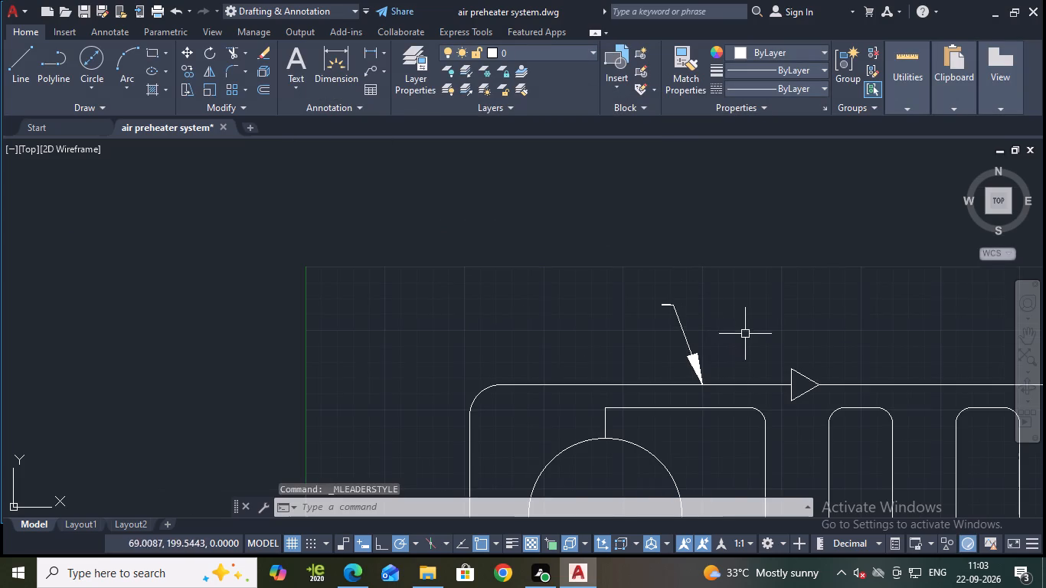
middle_drag(747, 332, 567, 243)
scroll(580, 260, down, 2)
scroll(589, 259, up, 3)
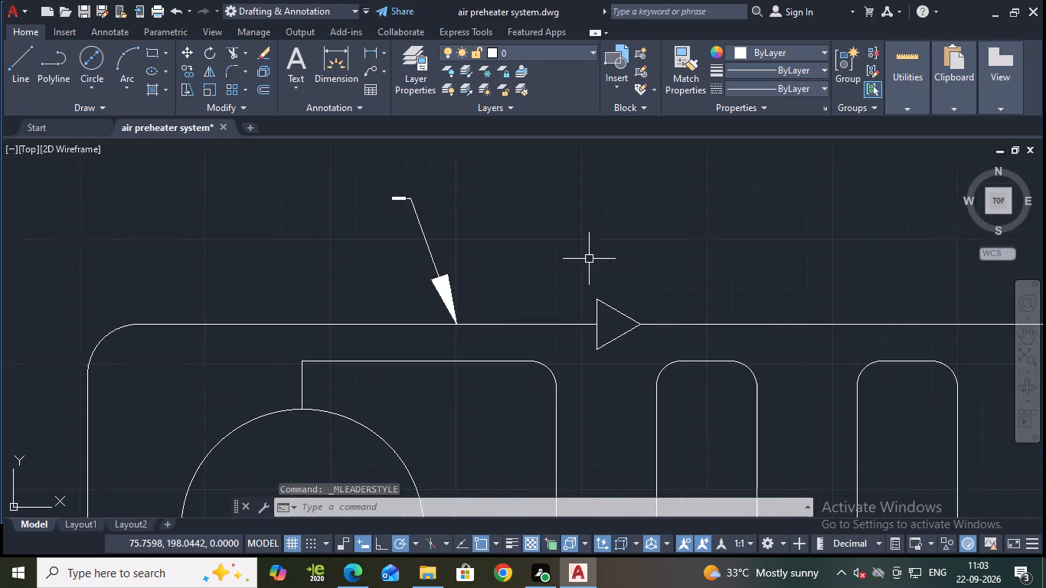
middle_drag(557, 235, 634, 365)
scroll(508, 363, up, 3)
middle_drag(479, 297, 524, 348)
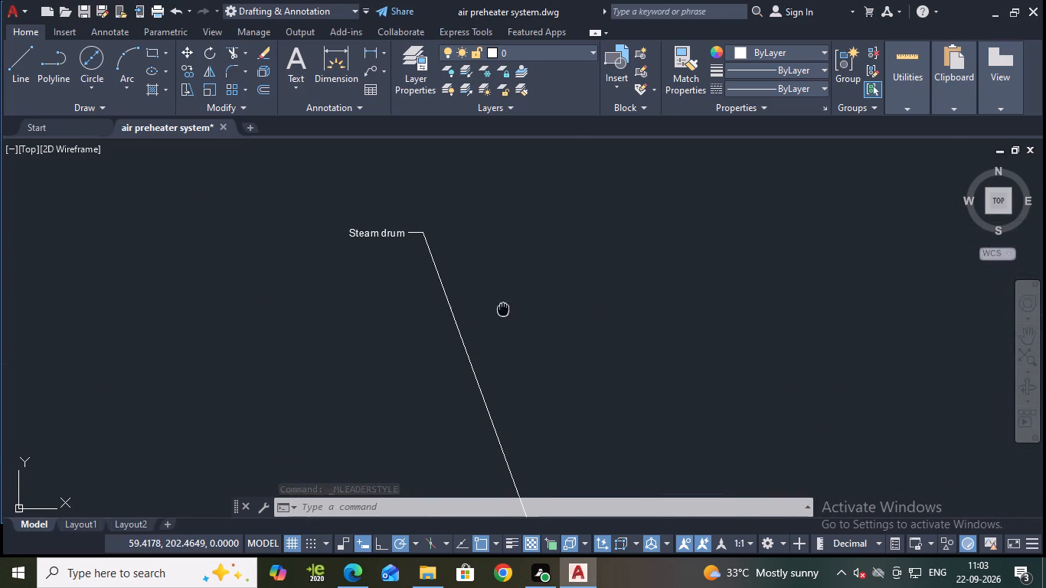
click(421, 286)
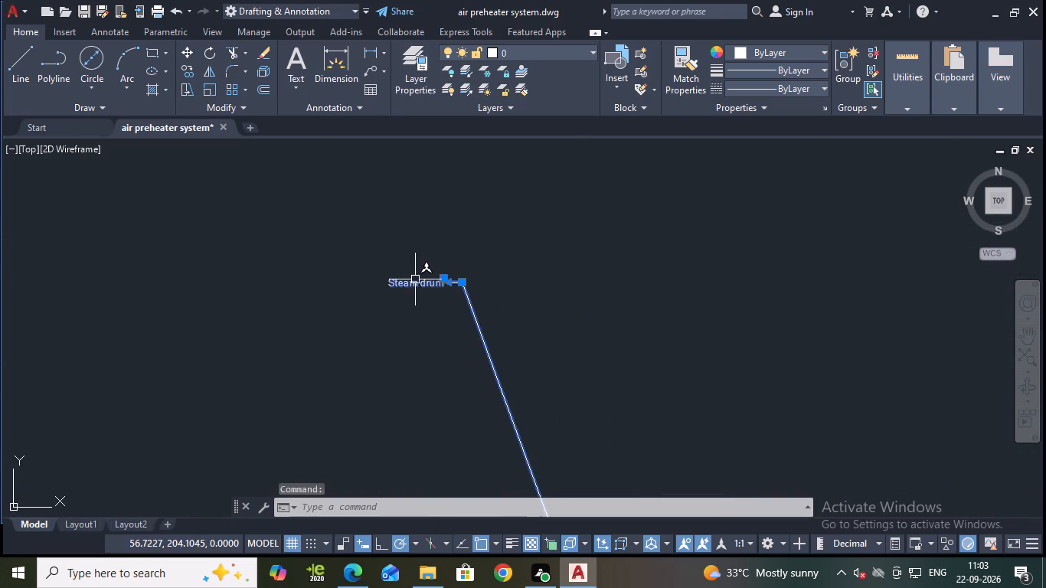
click(444, 279)
click(441, 256)
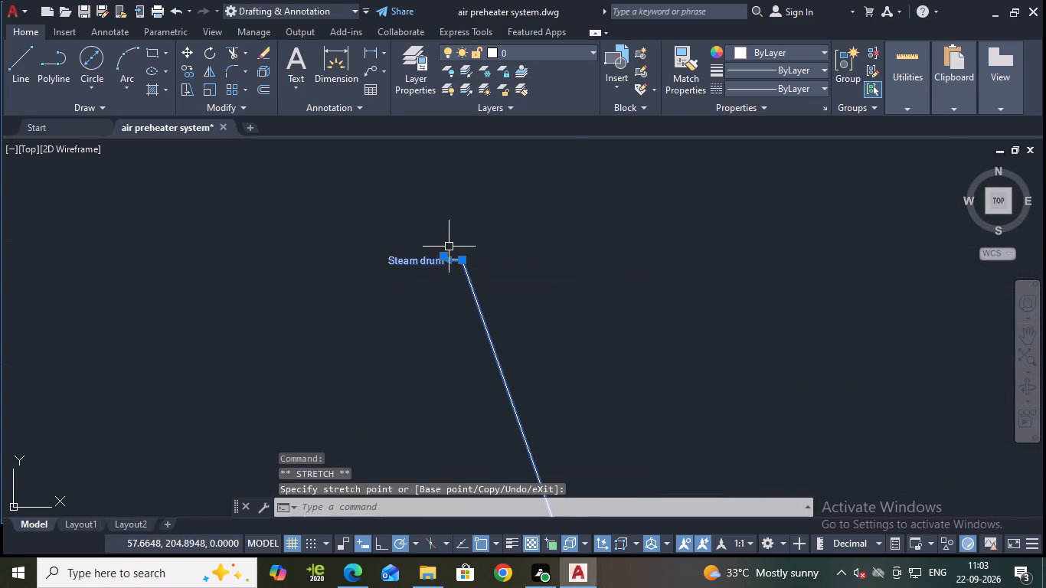
scroll(445, 253, up, 1)
key(Escape)
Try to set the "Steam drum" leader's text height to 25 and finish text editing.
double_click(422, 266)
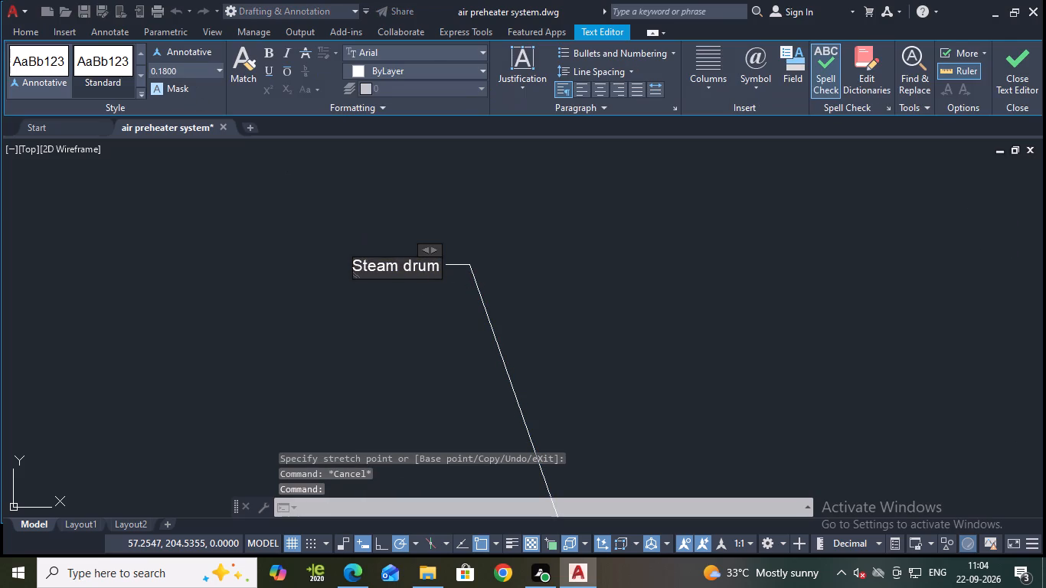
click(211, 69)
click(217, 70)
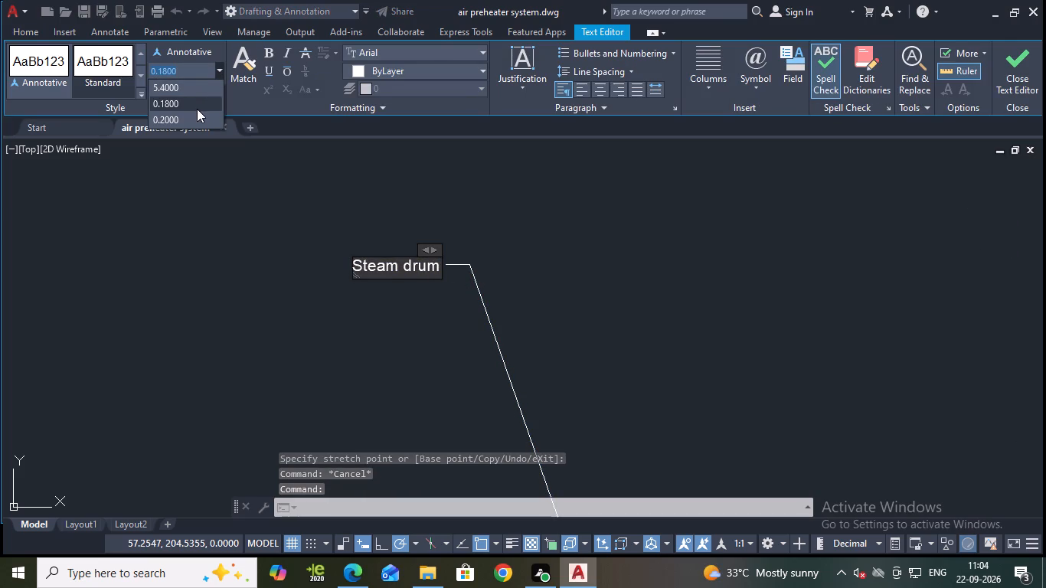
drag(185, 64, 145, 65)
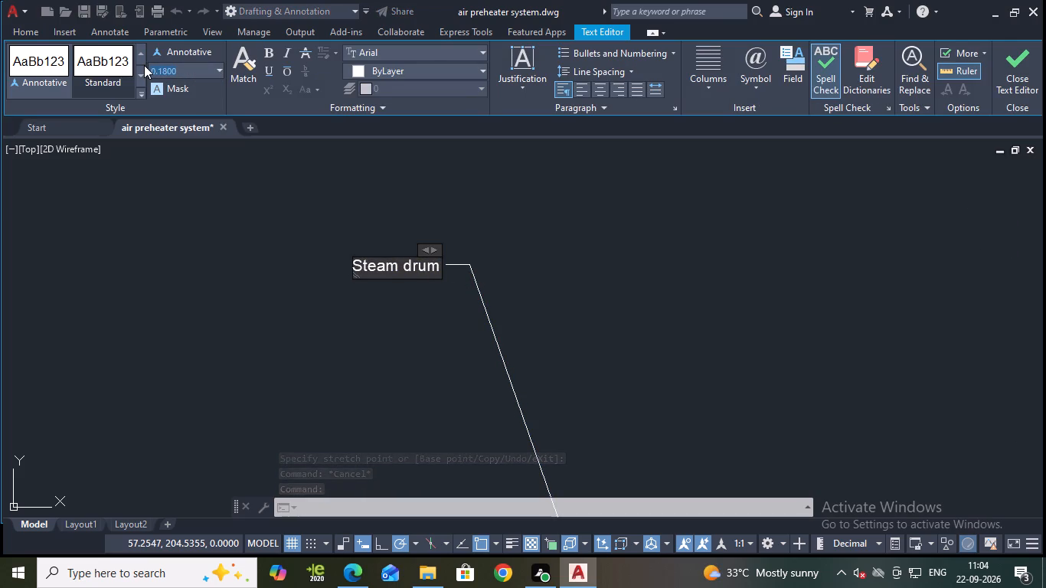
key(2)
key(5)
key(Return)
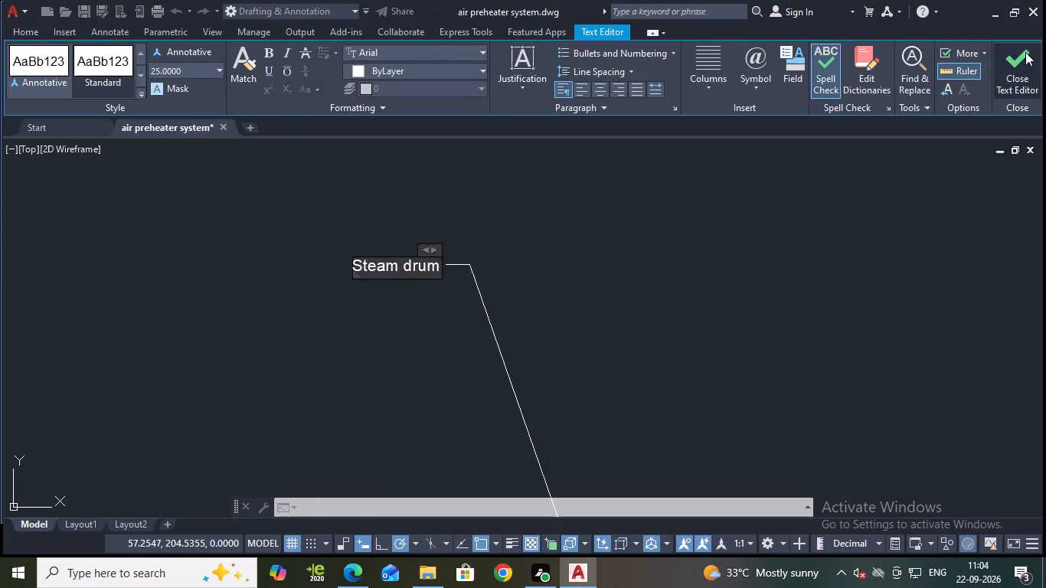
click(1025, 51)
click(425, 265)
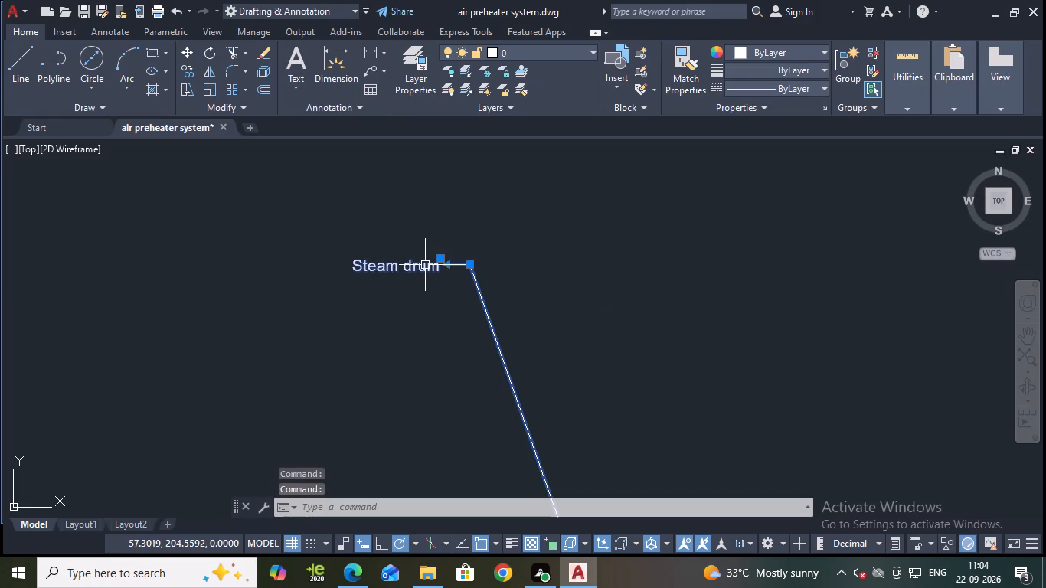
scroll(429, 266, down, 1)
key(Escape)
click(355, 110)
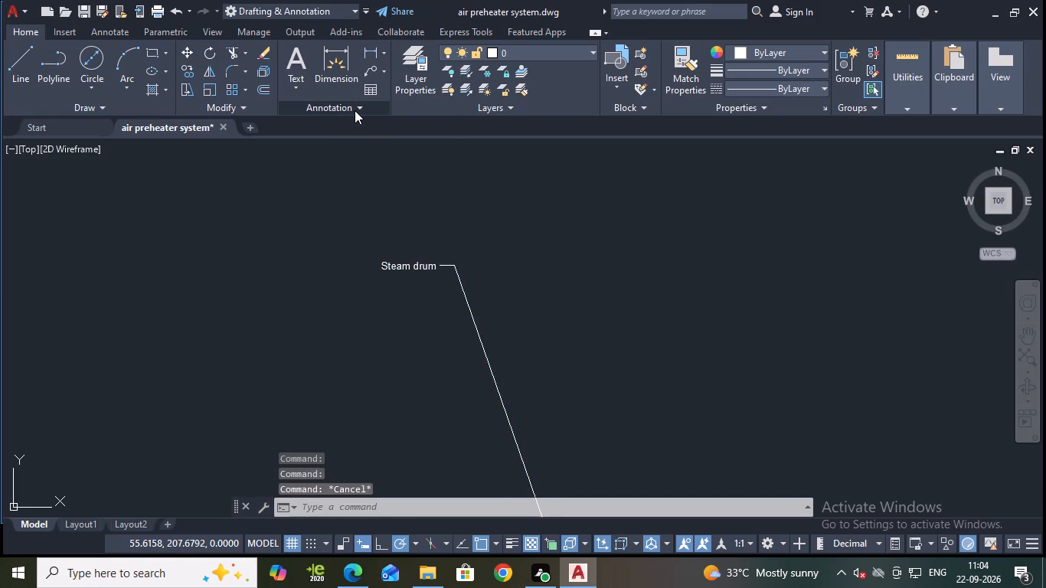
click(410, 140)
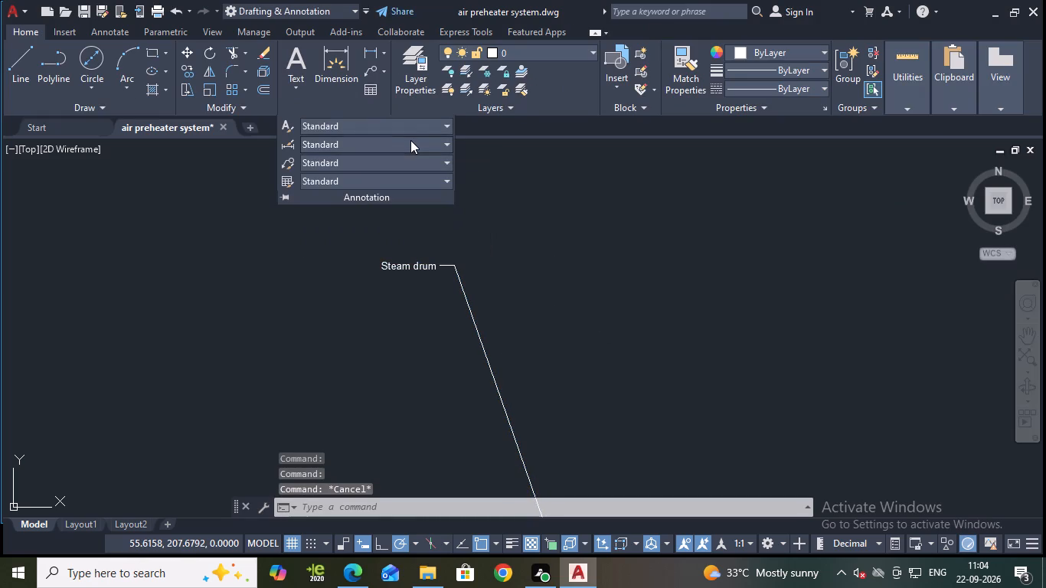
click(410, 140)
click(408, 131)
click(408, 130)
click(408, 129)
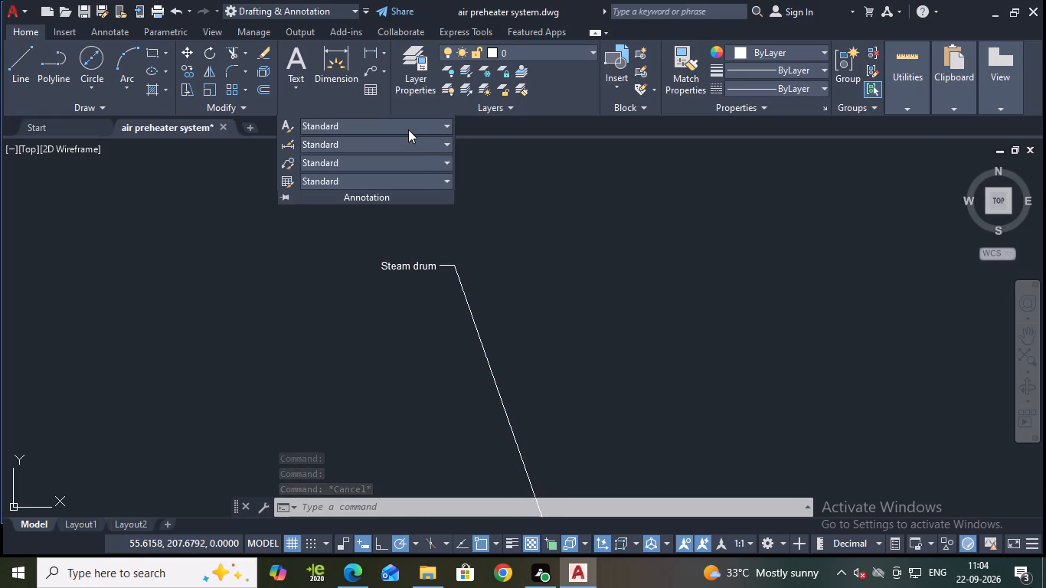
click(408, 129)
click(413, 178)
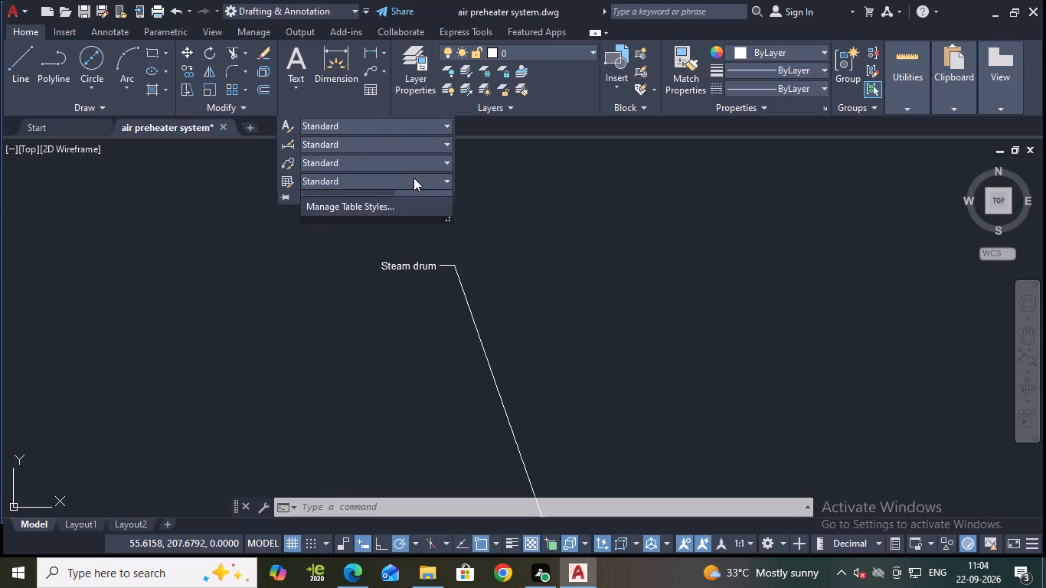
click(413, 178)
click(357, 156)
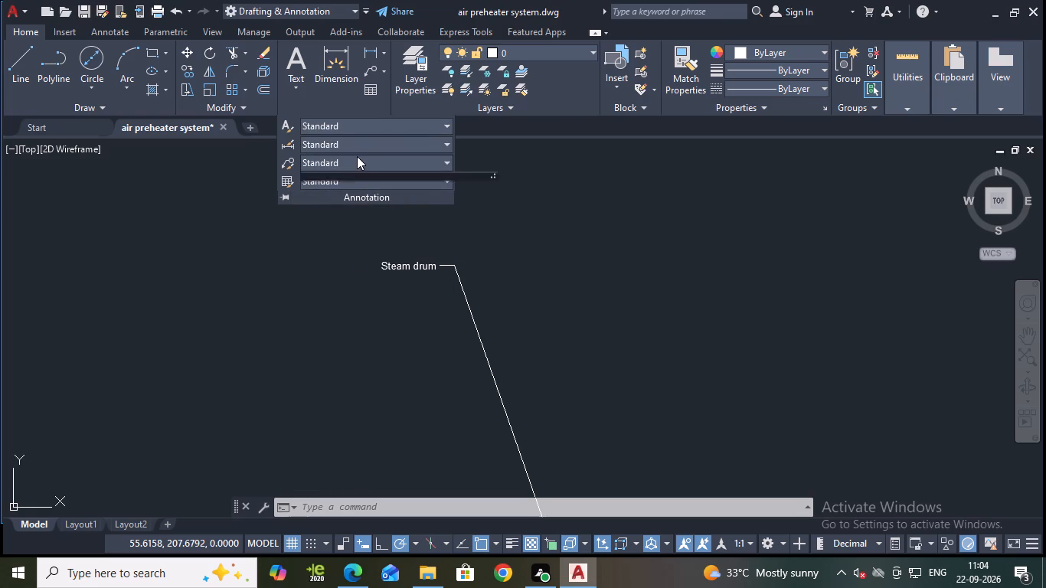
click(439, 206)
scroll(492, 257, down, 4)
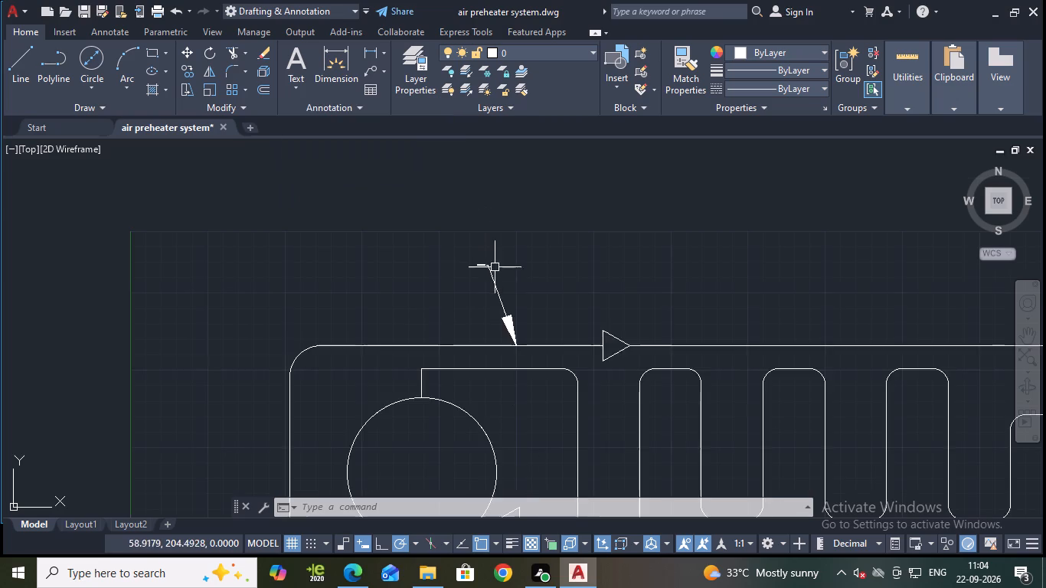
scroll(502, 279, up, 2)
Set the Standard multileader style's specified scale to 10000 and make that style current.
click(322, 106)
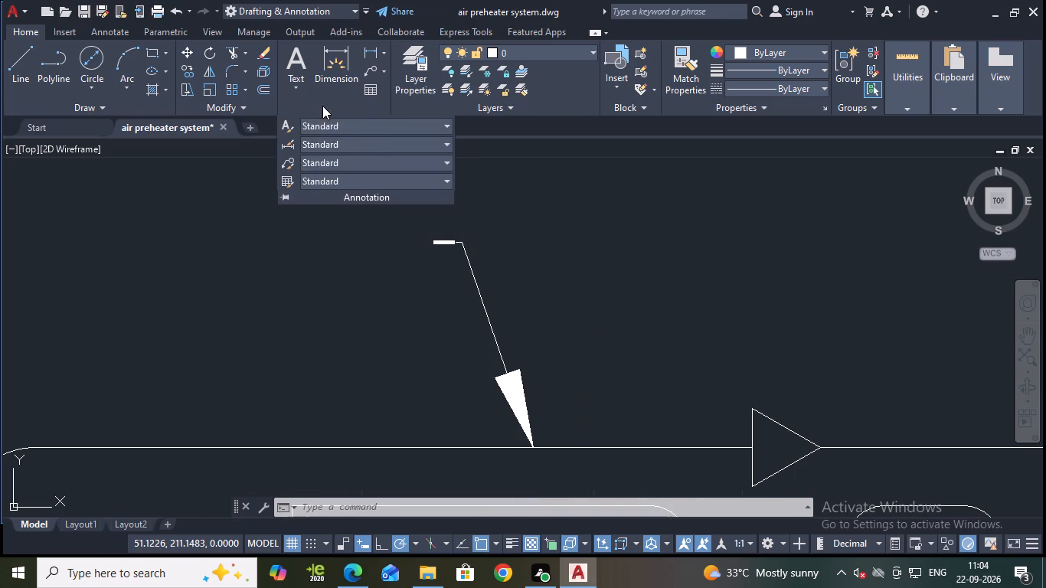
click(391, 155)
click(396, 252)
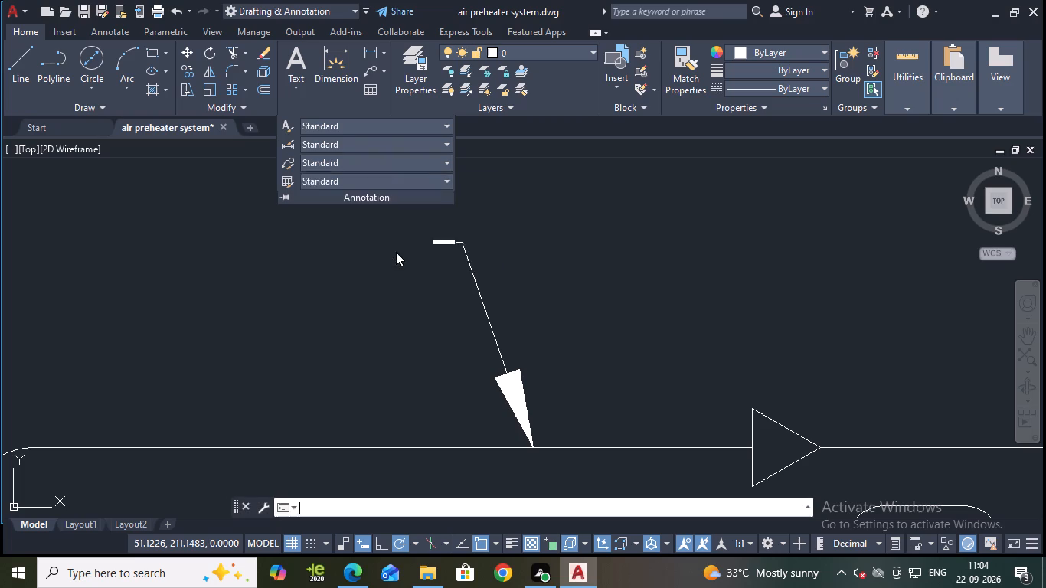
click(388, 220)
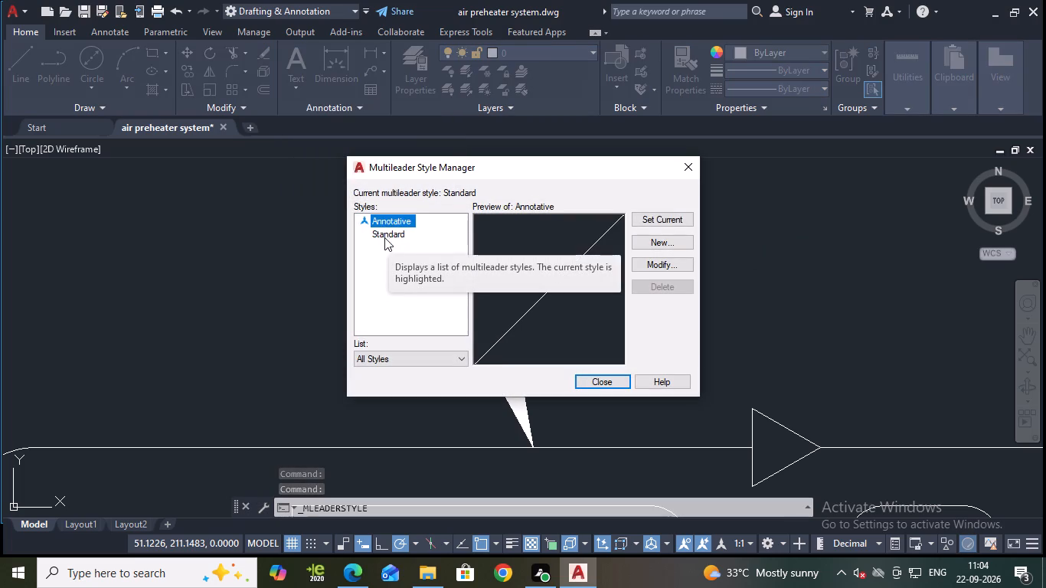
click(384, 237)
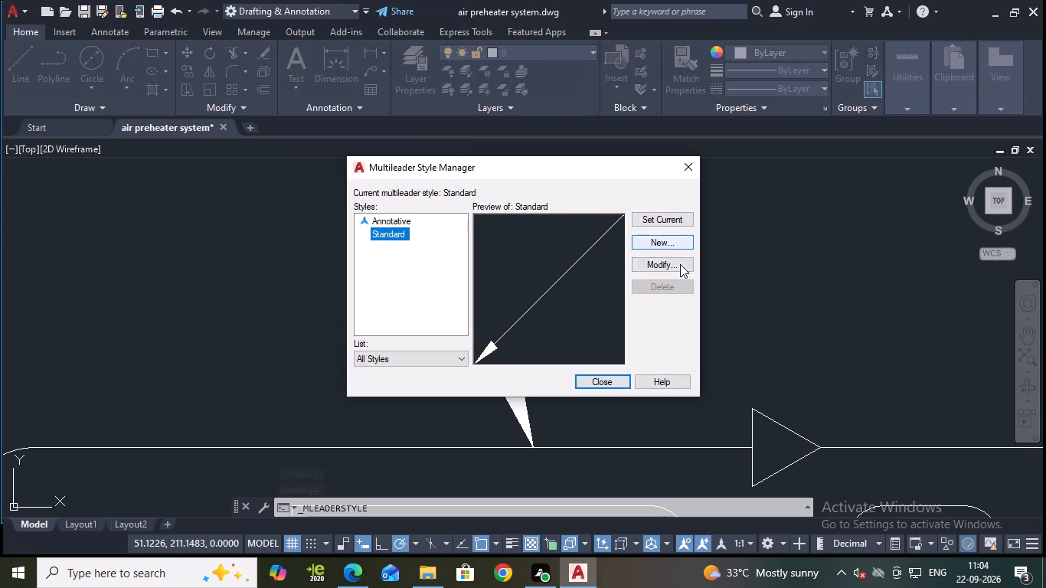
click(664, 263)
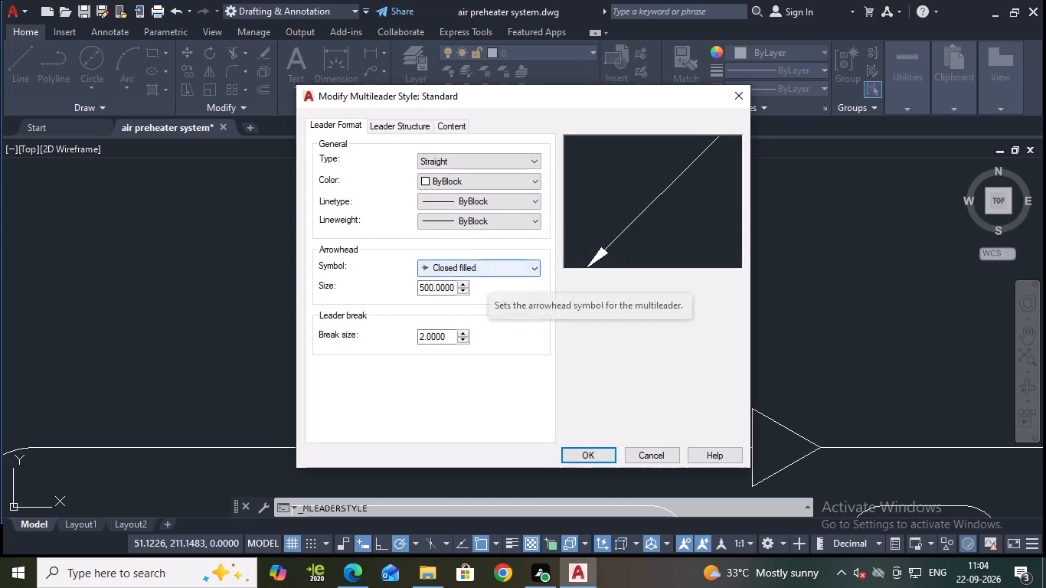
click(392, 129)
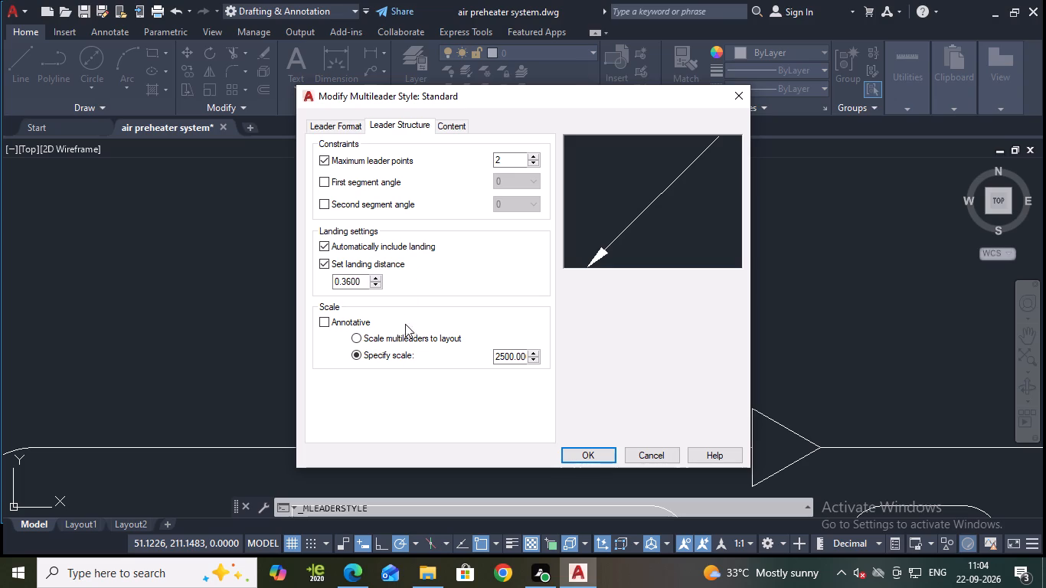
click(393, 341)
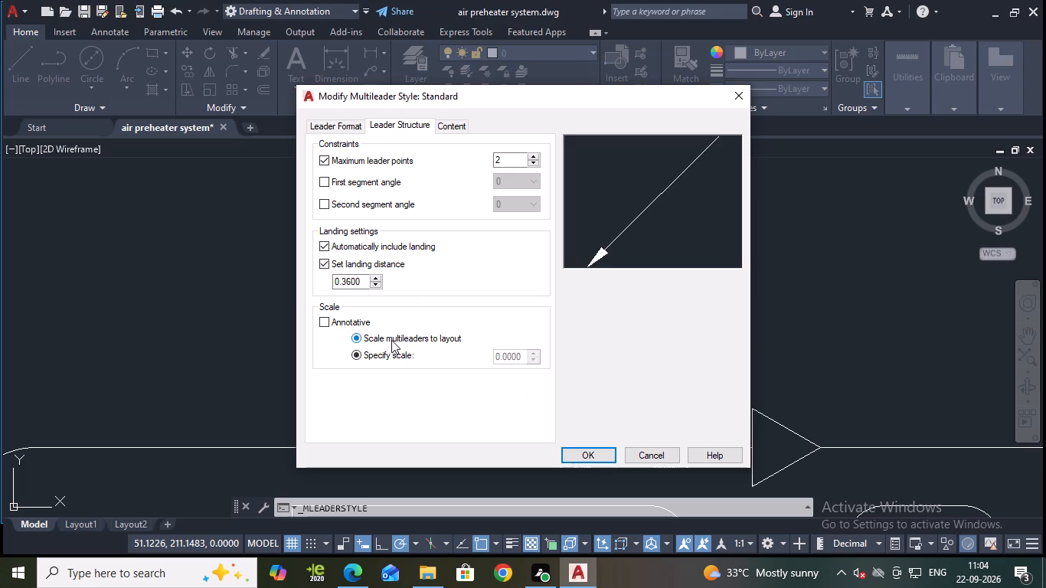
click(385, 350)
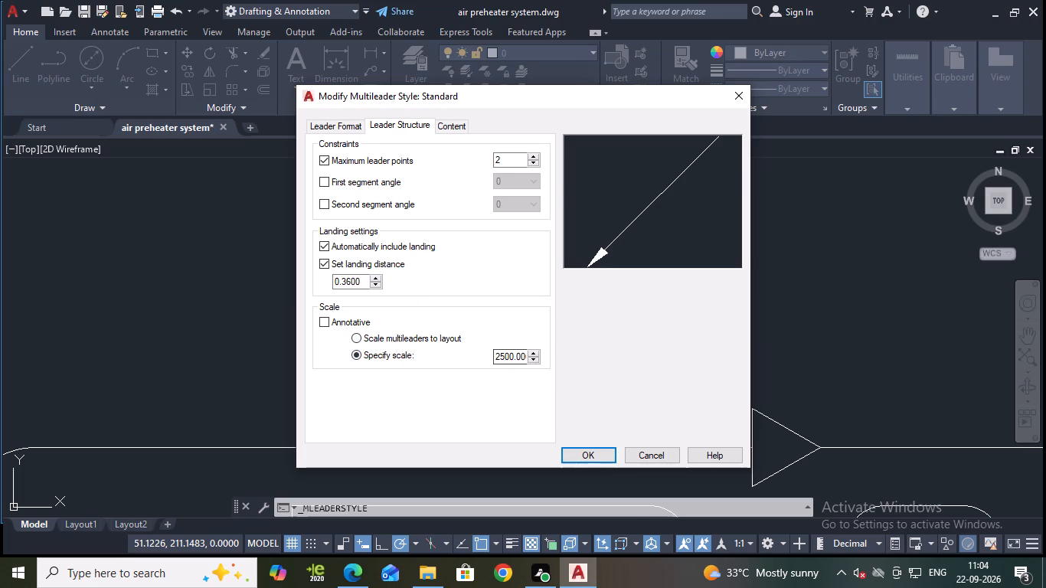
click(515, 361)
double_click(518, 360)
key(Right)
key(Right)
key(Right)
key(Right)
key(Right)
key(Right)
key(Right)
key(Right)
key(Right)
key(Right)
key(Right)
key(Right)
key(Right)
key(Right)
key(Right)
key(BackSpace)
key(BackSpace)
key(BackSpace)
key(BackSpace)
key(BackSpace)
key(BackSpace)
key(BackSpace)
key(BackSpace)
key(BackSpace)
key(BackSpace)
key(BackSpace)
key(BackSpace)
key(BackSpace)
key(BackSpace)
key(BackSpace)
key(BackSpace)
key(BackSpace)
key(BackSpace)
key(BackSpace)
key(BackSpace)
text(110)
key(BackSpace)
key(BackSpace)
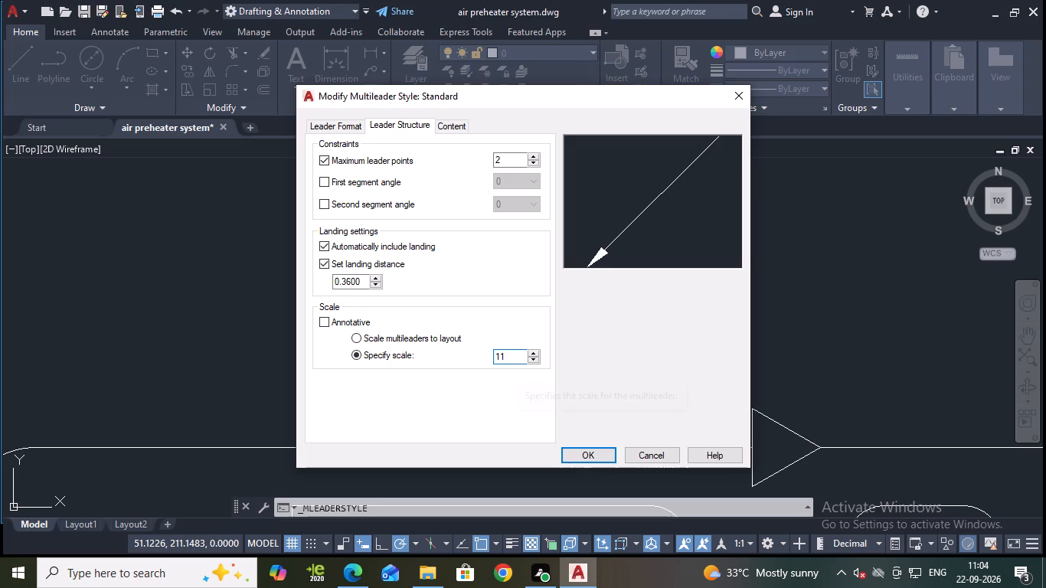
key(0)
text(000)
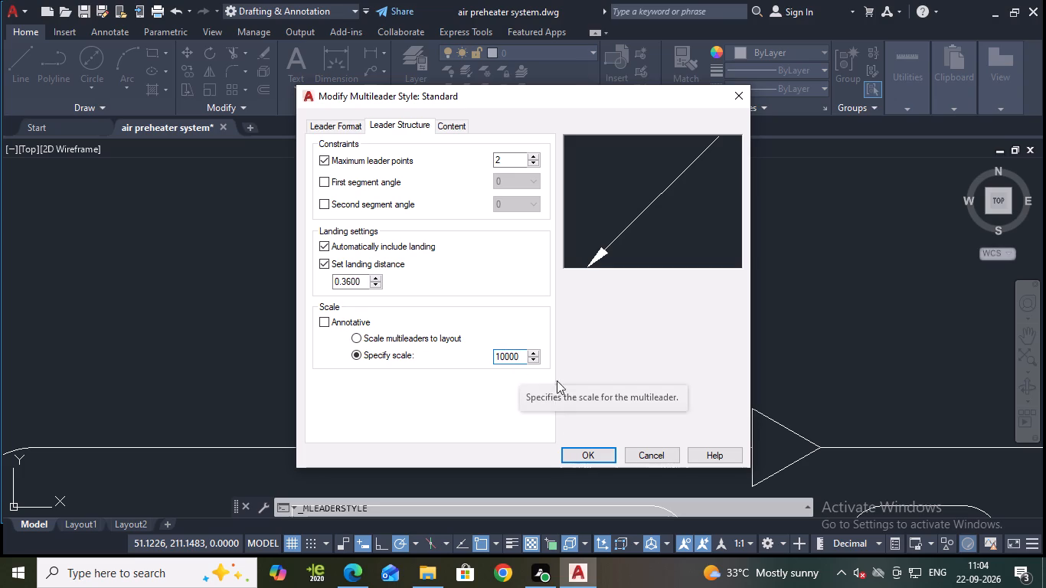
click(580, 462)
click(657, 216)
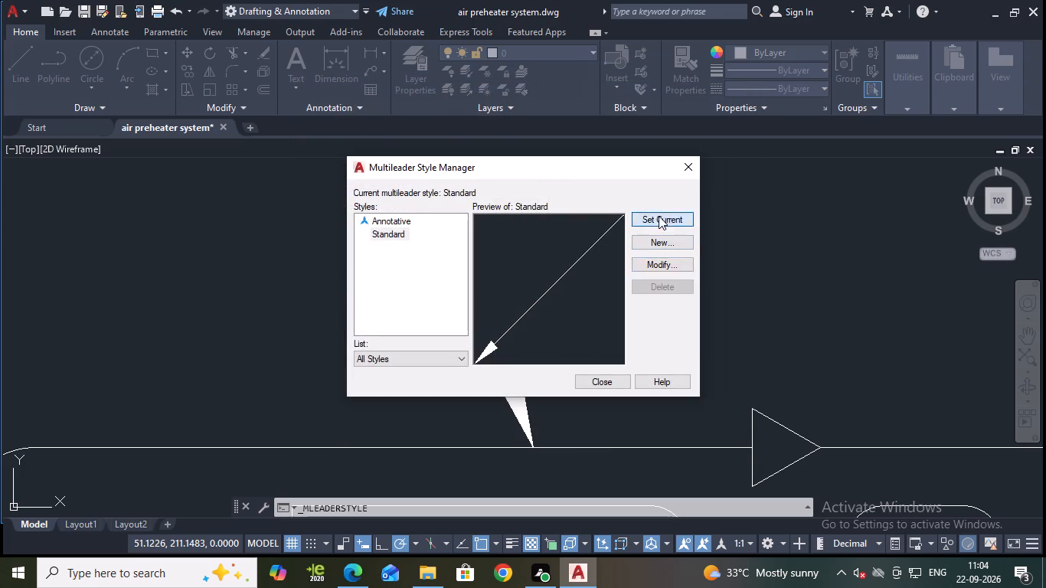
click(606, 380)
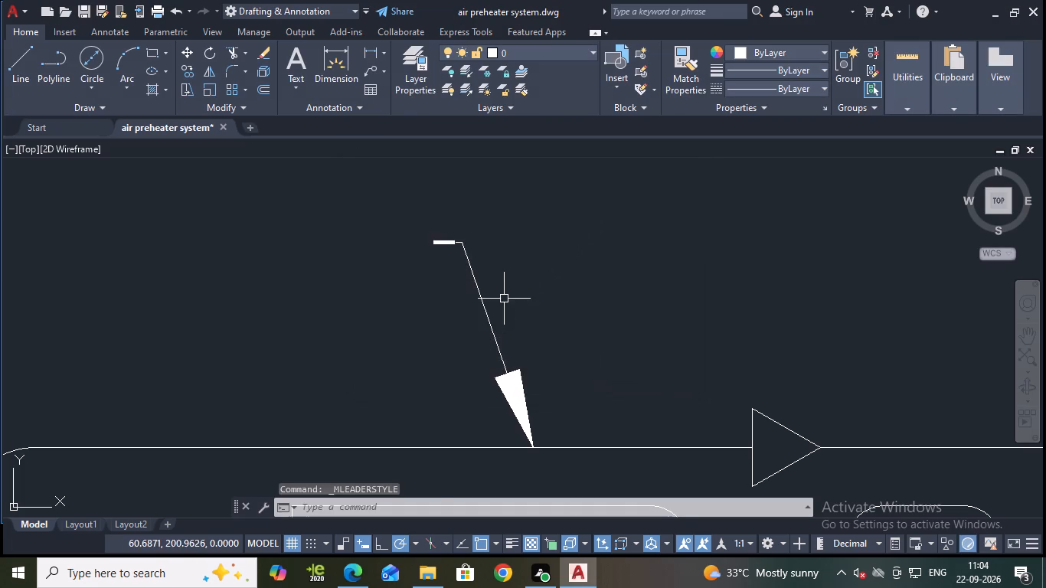
Set the Standard multileader style's specified scale to 10000000 and make that style current.
scroll(504, 298, down, 1)
key(Escape)
click(562, 299)
key(Escape)
scroll(555, 295, down, 3)
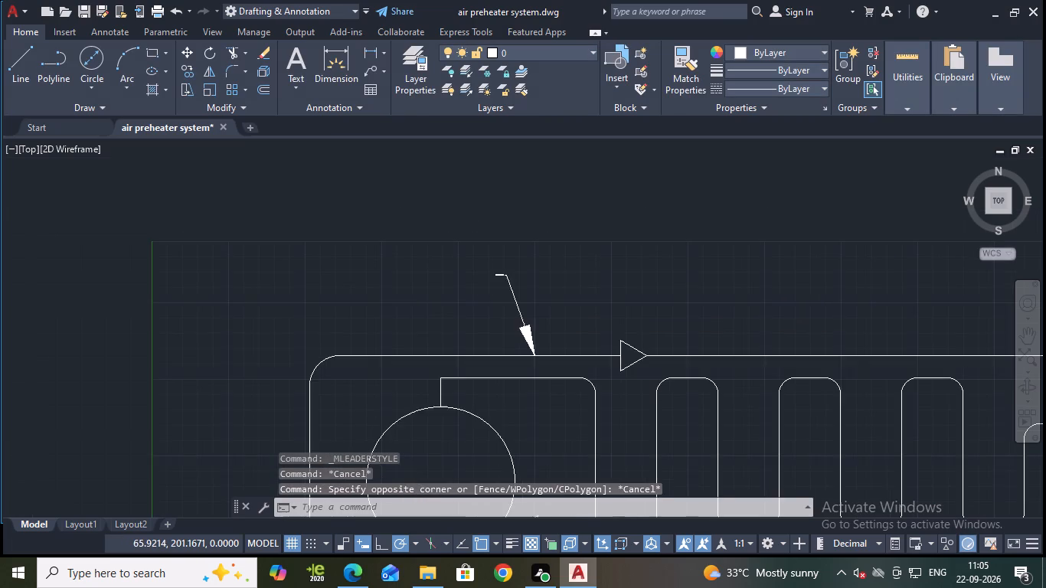
scroll(545, 288, up, 4)
scroll(470, 298, up, 3)
middle_drag(456, 279, 529, 339)
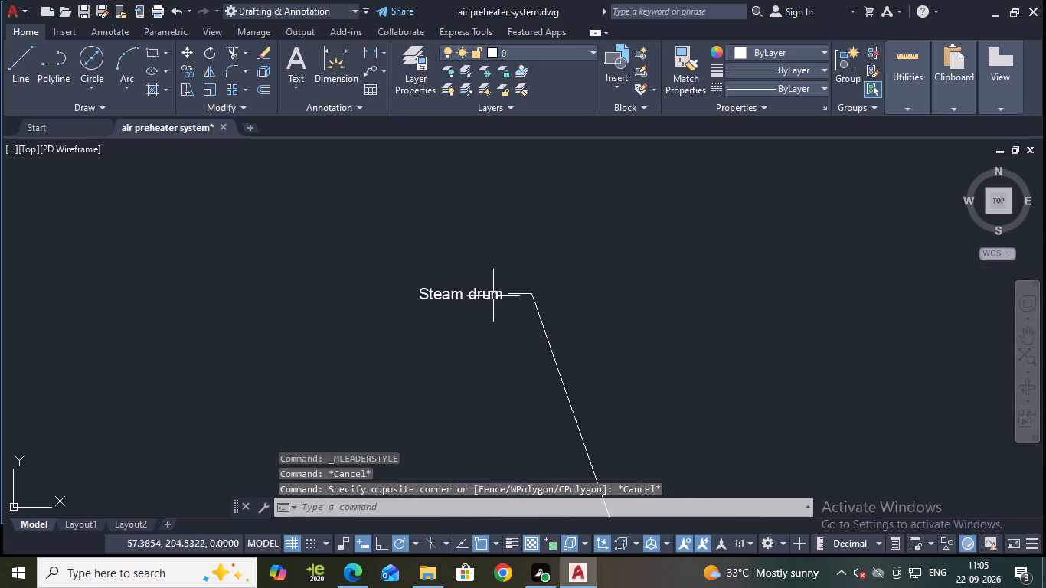
click(299, 104)
click(356, 165)
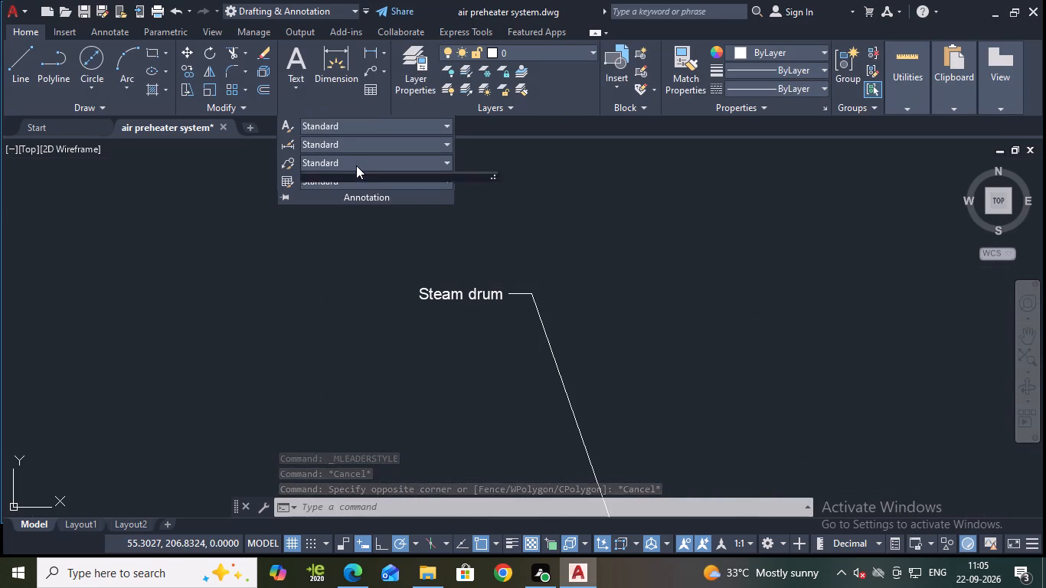
click(381, 260)
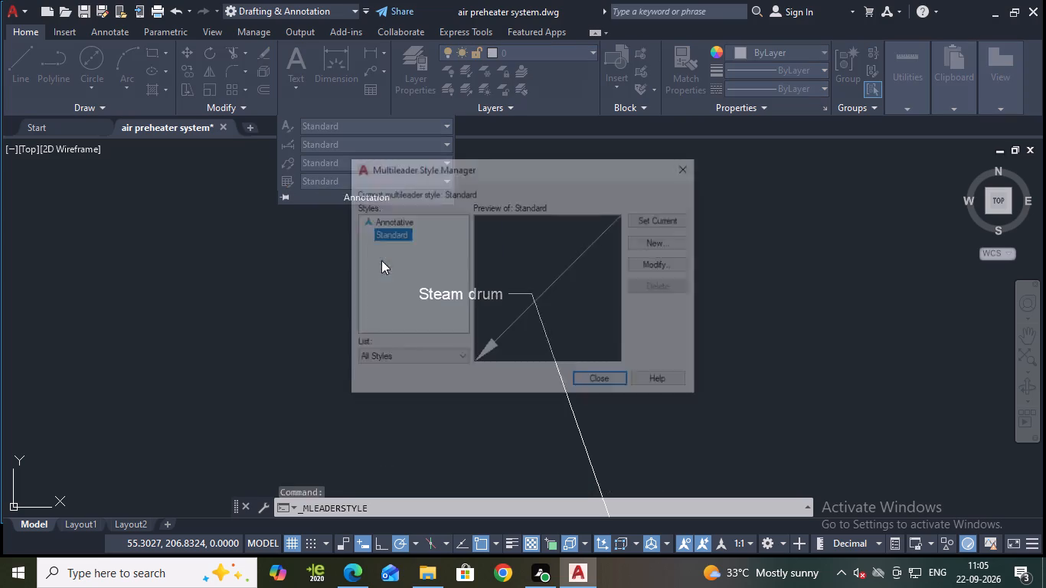
click(670, 256)
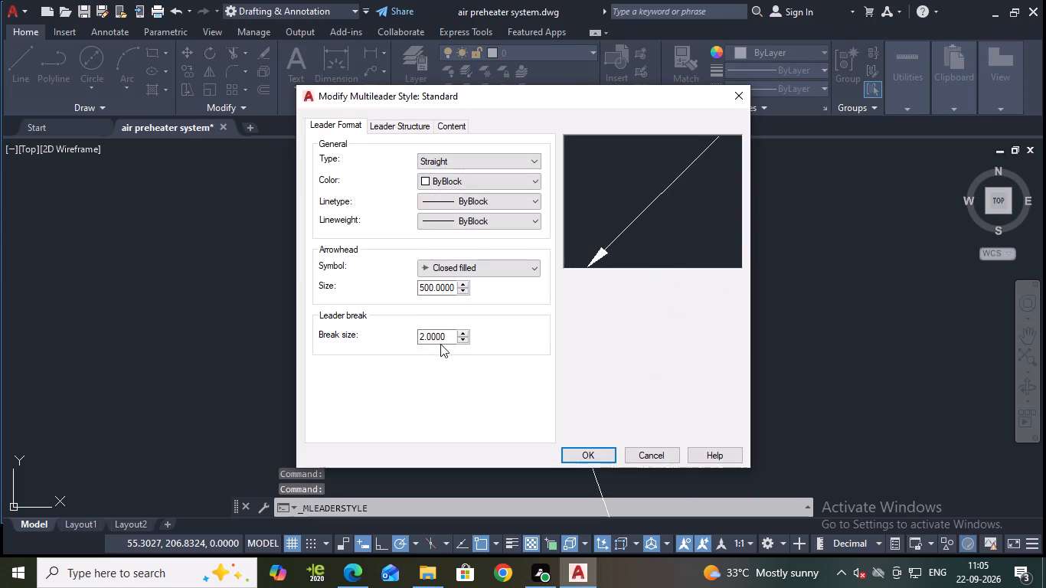
click(407, 122)
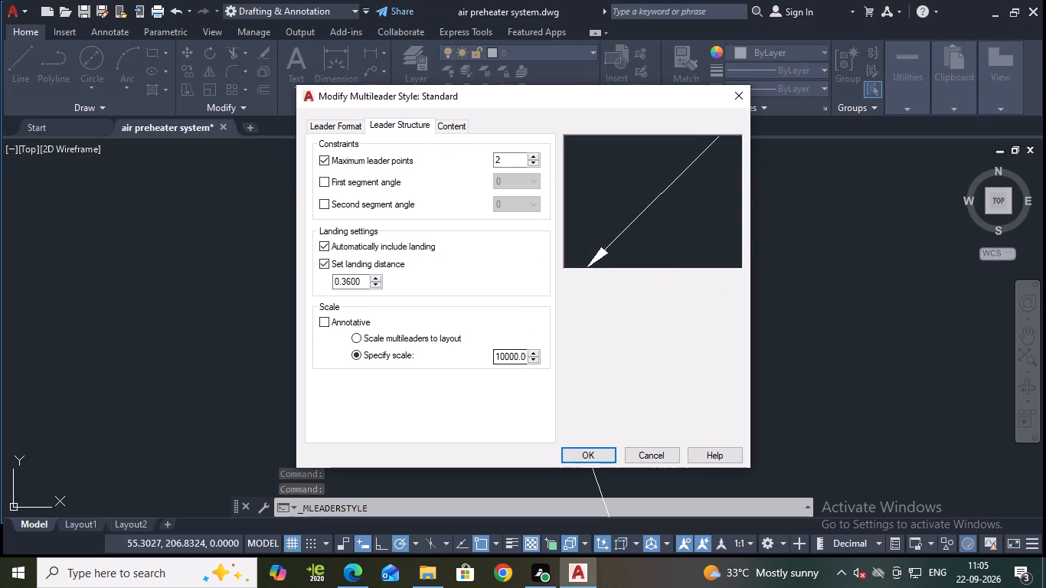
click(525, 354)
key(BackSpace)
key(BackSpace)
key(BackSpace)
key(BackSpace)
key(BackSpace)
key(BackSpace)
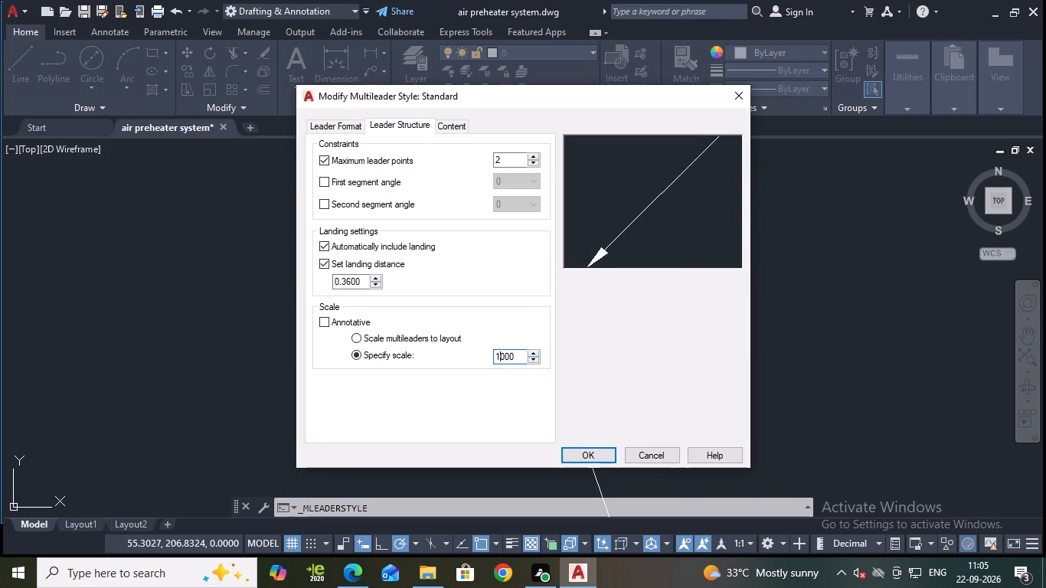
click(519, 354)
key(BackSpace)
key(BackSpace)
key(BackSpace)
key(BackSpace)
key(BackSpace)
key(BackSpace)
key(BackSpace)
key(BackSpace)
key(BackSpace)
key(BackSpace)
key(BackSpace)
key(BackSpace)
text(1000000.)
key(BackSpace)
key(0)
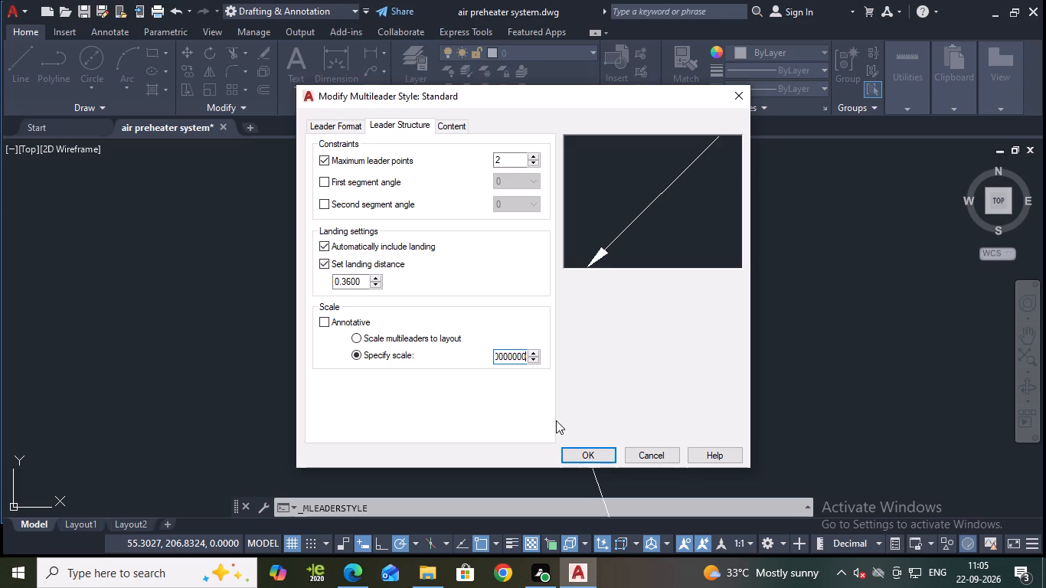
click(584, 449)
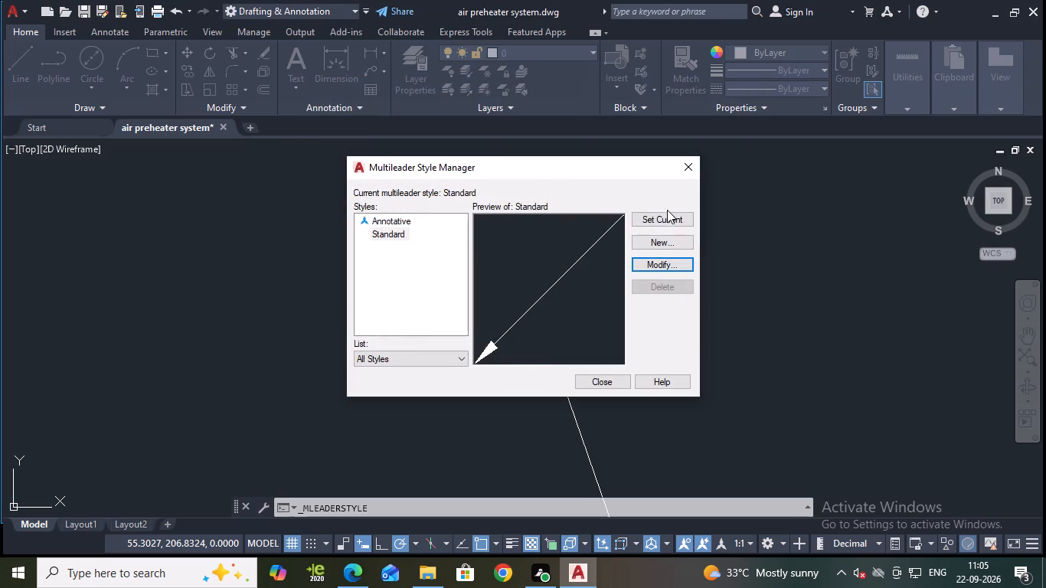
click(667, 216)
click(607, 383)
Erase the "Steam drum" multileader above the casing's top edge.
scroll(647, 325, down, 2)
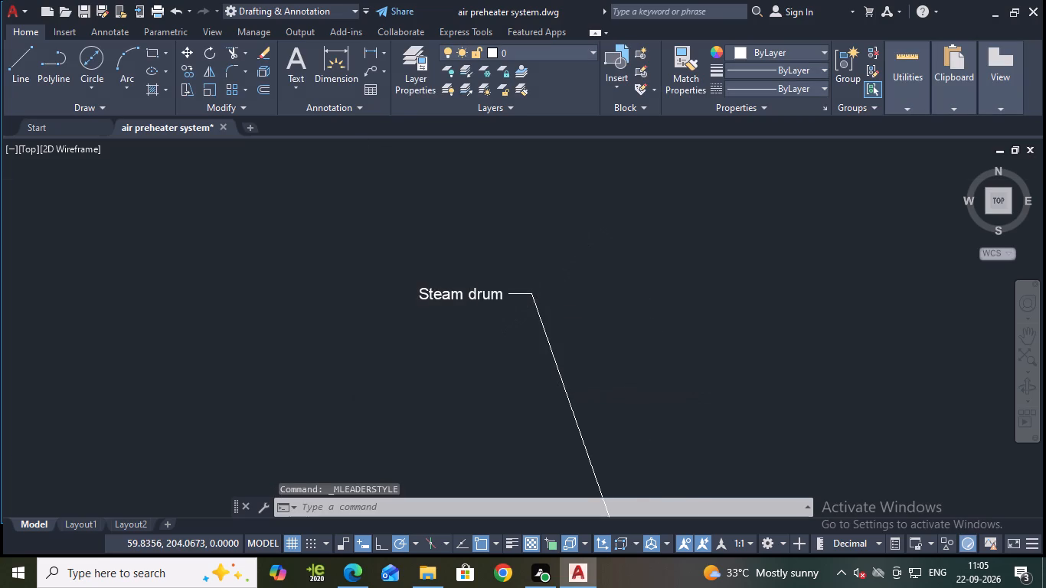
scroll(647, 325, down, 5)
scroll(731, 332, down, 2)
scroll(730, 333, up, 1)
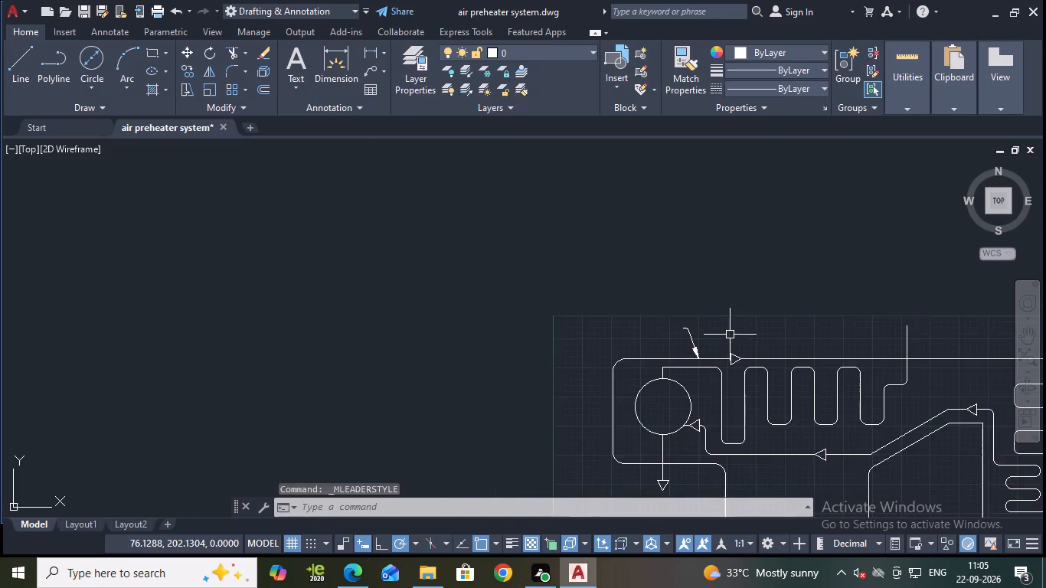
middle_drag(727, 335, 659, 302)
scroll(656, 298, up, 3)
click(520, 332)
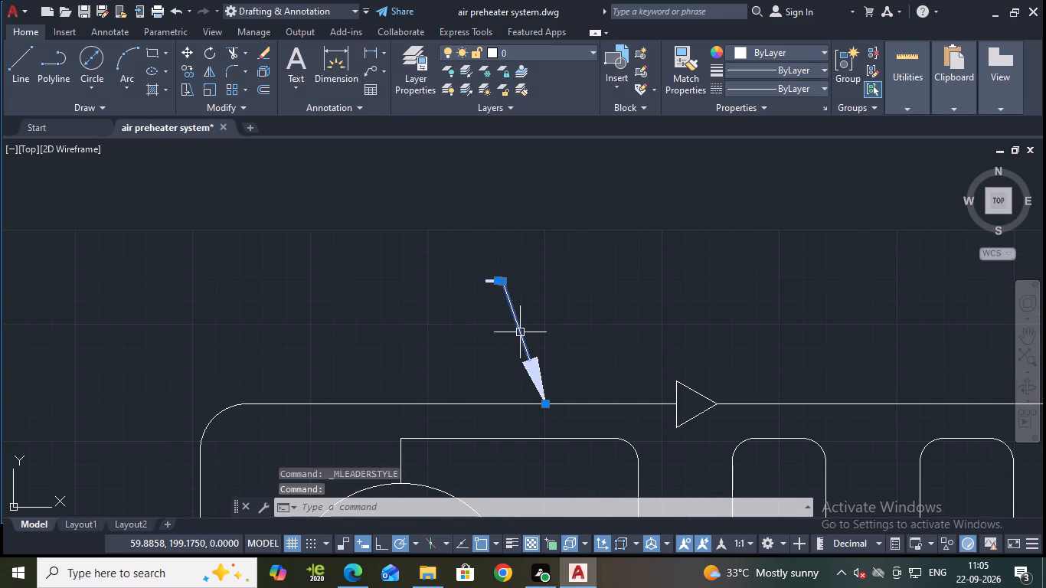
scroll(516, 286, up, 4)
key(e)
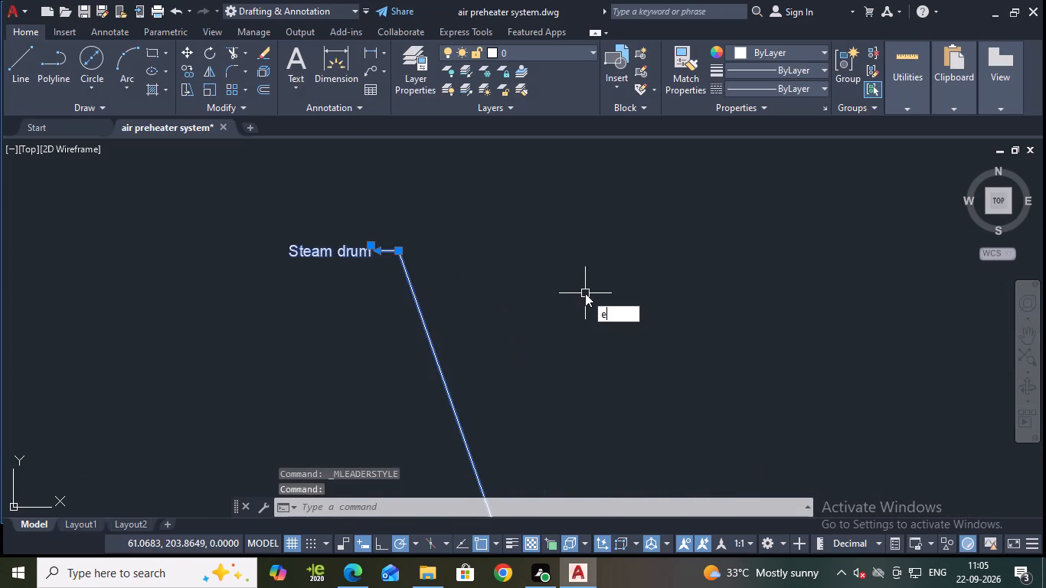
key(Return)
Erase the remaining multileader that points to the vessel's left wall, just above the inlet arrowheads.
scroll(585, 293, down, 4)
middle_drag(558, 342, 724, 92)
scroll(659, 320, down, 1)
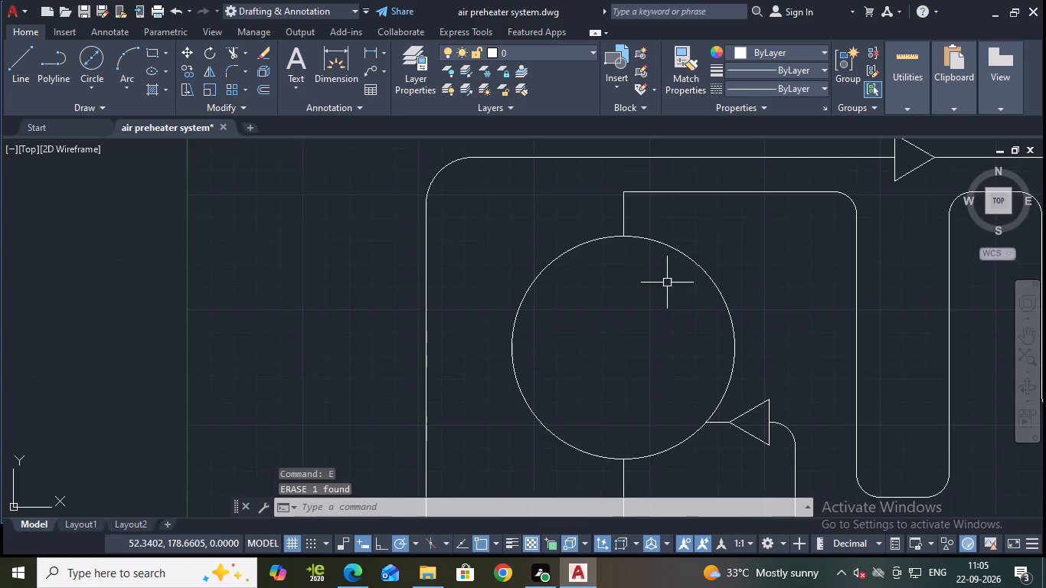
scroll(665, 287, down, 1)
middle_drag(658, 337, 626, 179)
click(698, 368)
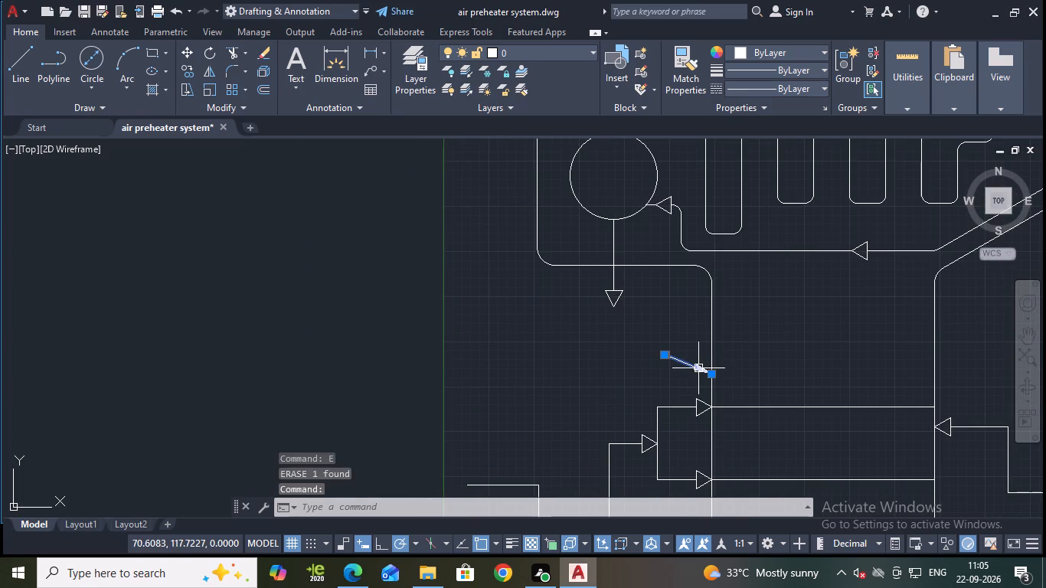
key(e)
key(Return)
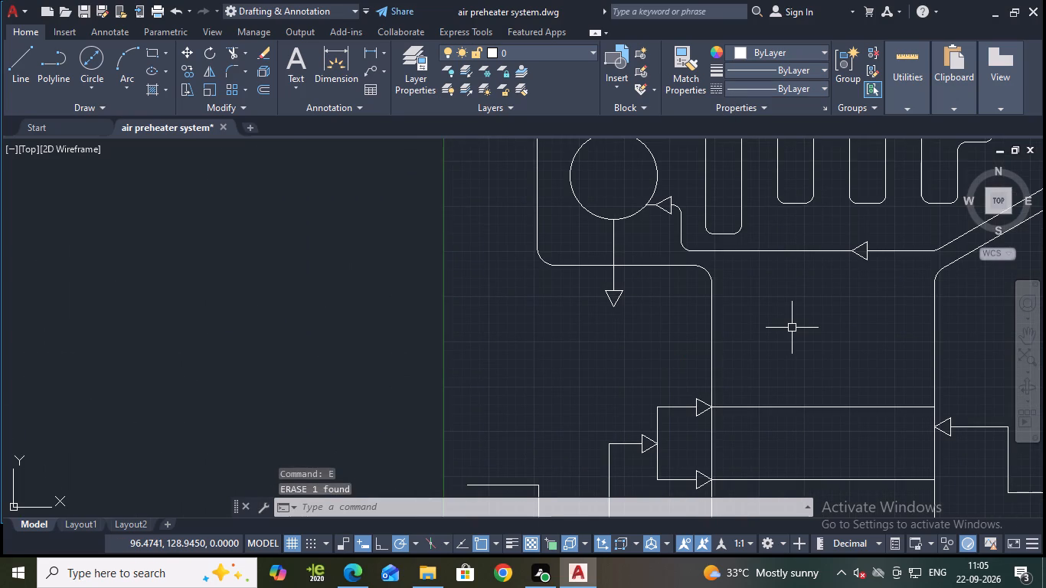
Save the drawing.
key(ctrl+s)
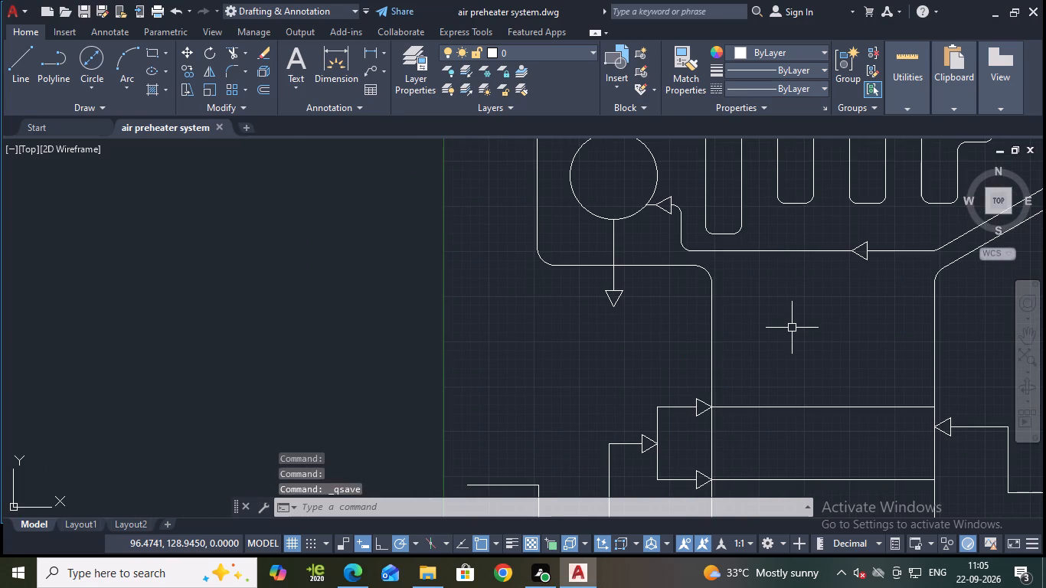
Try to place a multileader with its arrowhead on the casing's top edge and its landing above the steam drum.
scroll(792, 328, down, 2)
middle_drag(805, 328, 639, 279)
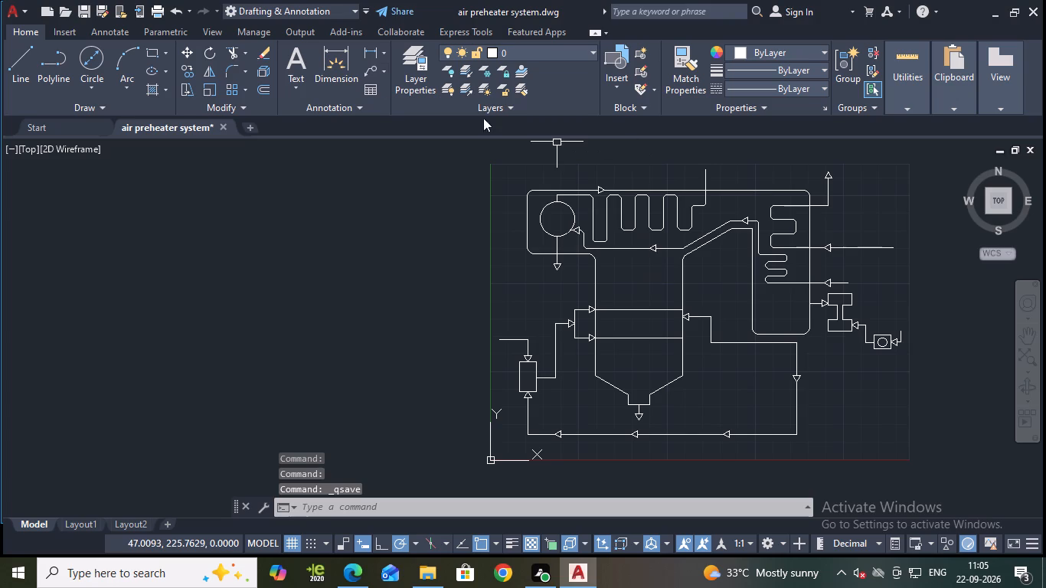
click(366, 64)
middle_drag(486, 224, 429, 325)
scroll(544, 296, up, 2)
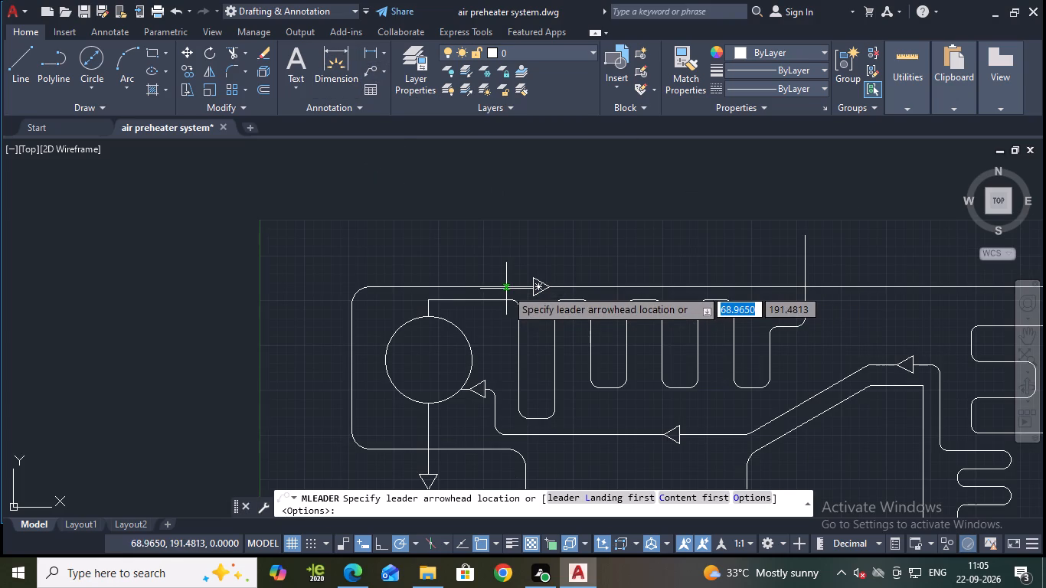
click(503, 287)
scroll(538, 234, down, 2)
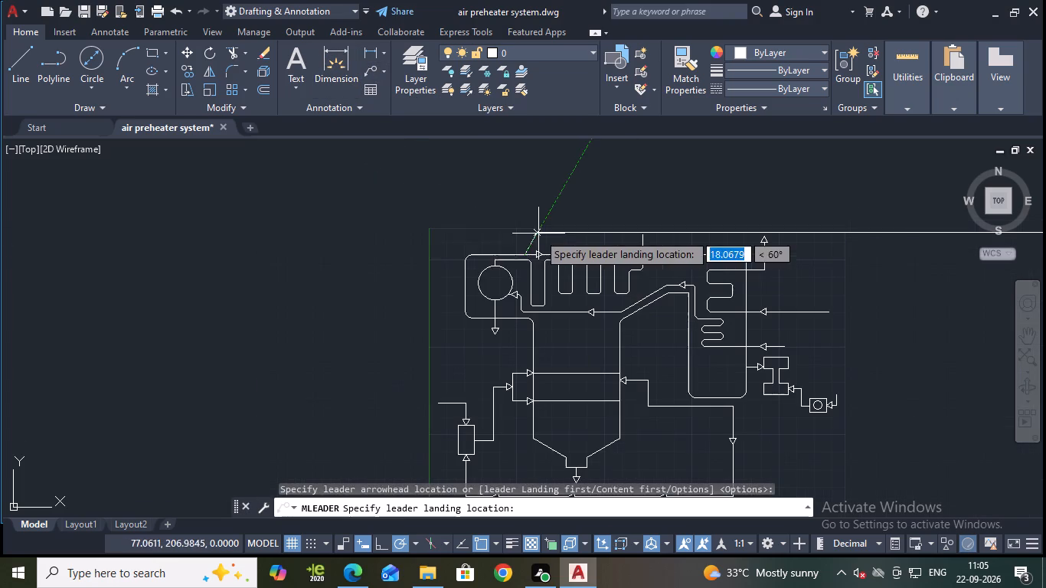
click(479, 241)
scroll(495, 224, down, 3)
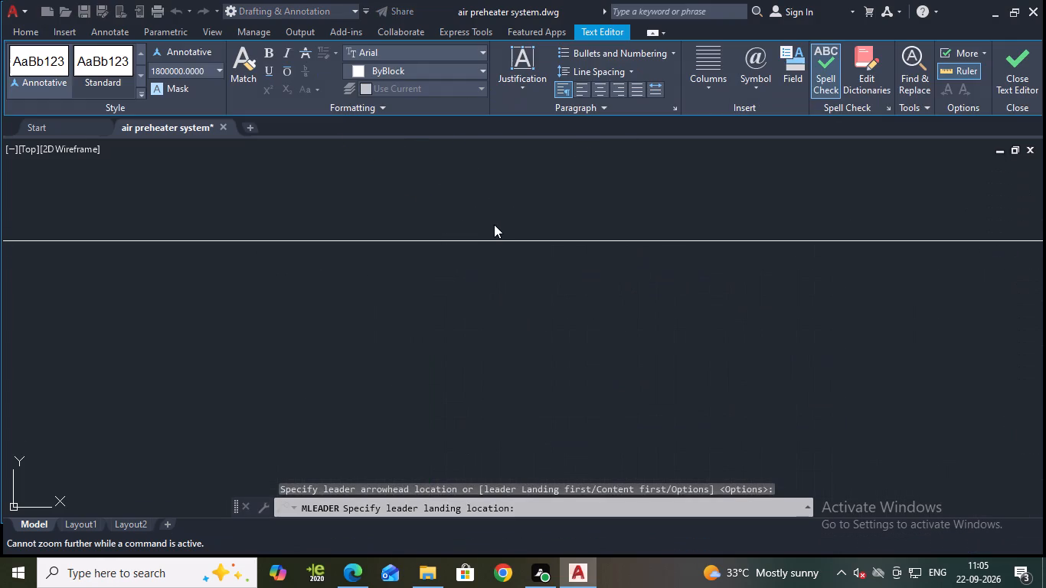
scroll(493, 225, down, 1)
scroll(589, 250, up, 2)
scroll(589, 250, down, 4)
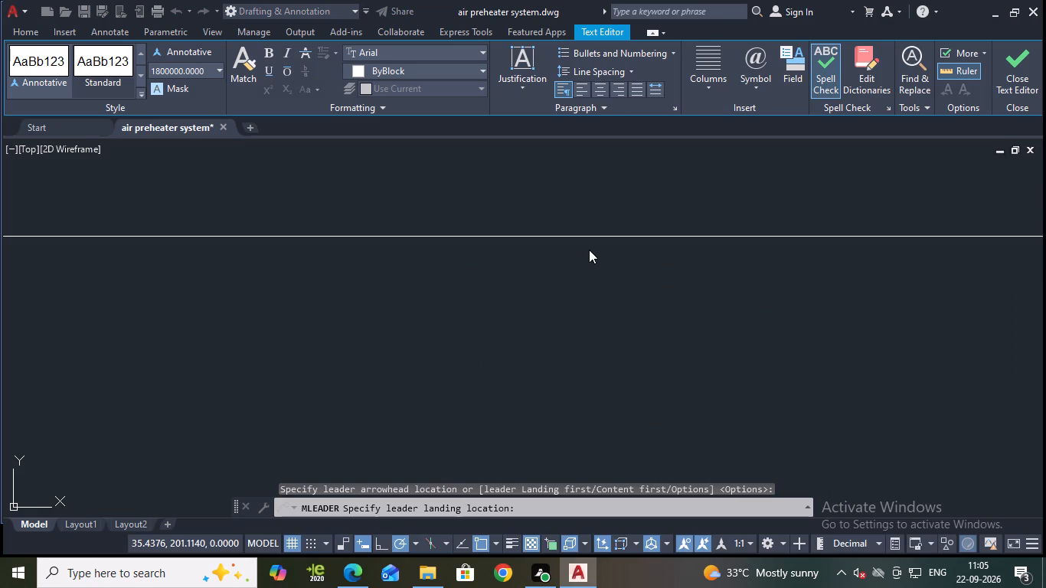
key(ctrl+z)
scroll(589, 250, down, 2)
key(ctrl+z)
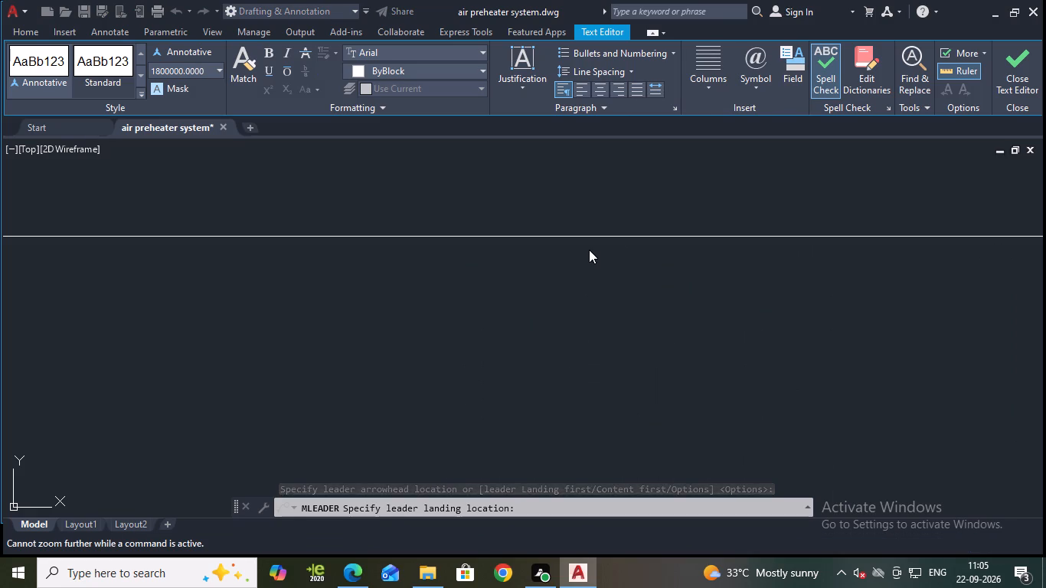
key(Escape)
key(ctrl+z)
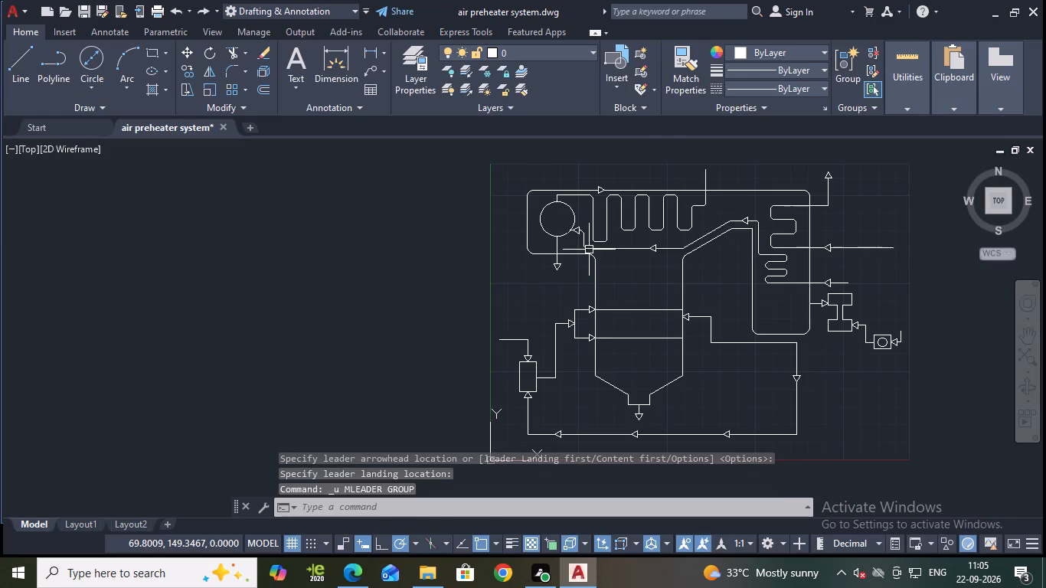
Set the Standard multileader style's specified scale to 500 and make that style current.
click(343, 103)
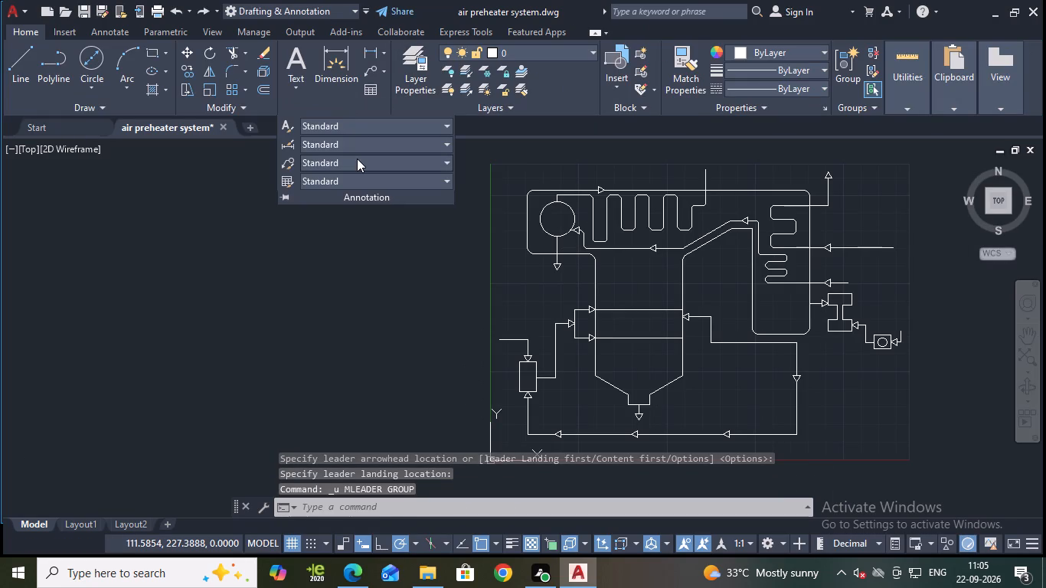
click(357, 158)
click(410, 258)
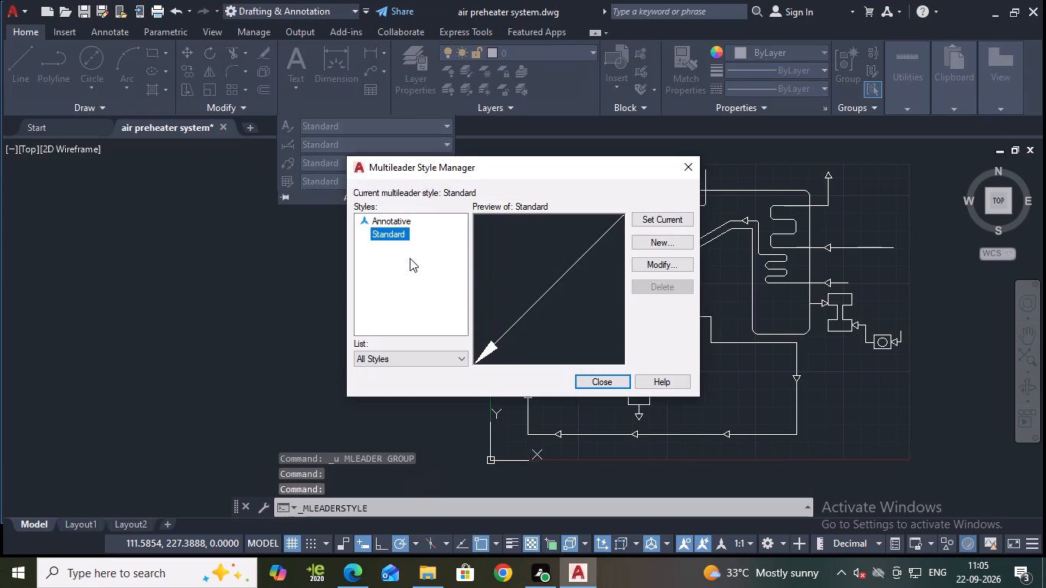
click(644, 266)
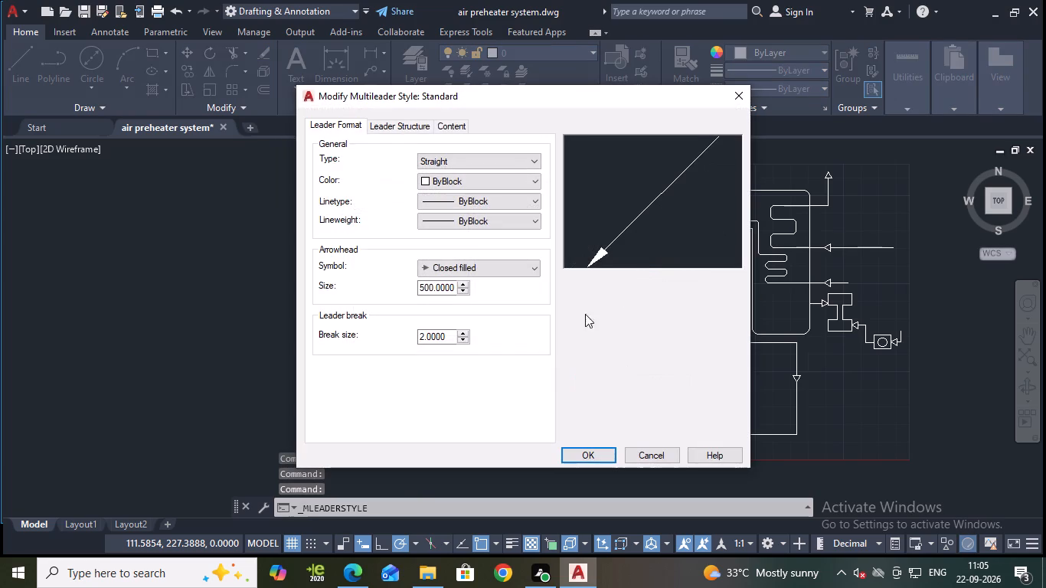
click(406, 127)
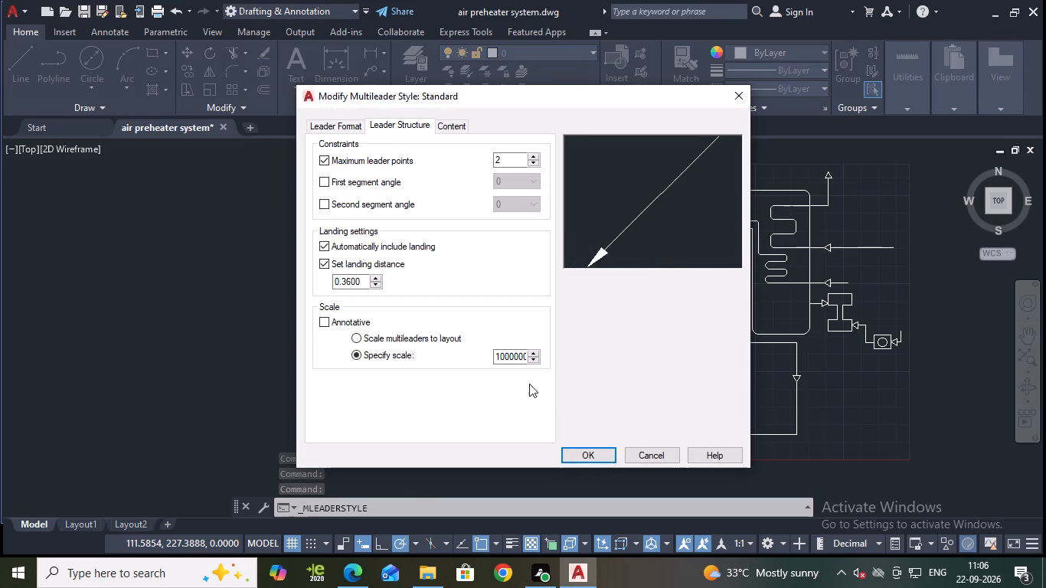
click(520, 357)
key(Right)
key(Right)
key(Right)
key(Right)
key(Right)
key(Right)
key(Right)
key(Right)
key(Right)
key(Right)
key(Right)
key(Right)
key(Right)
key(Right)
key(Right)
key(Right)
key(Right)
key(Right)
key(Right)
key(Right)
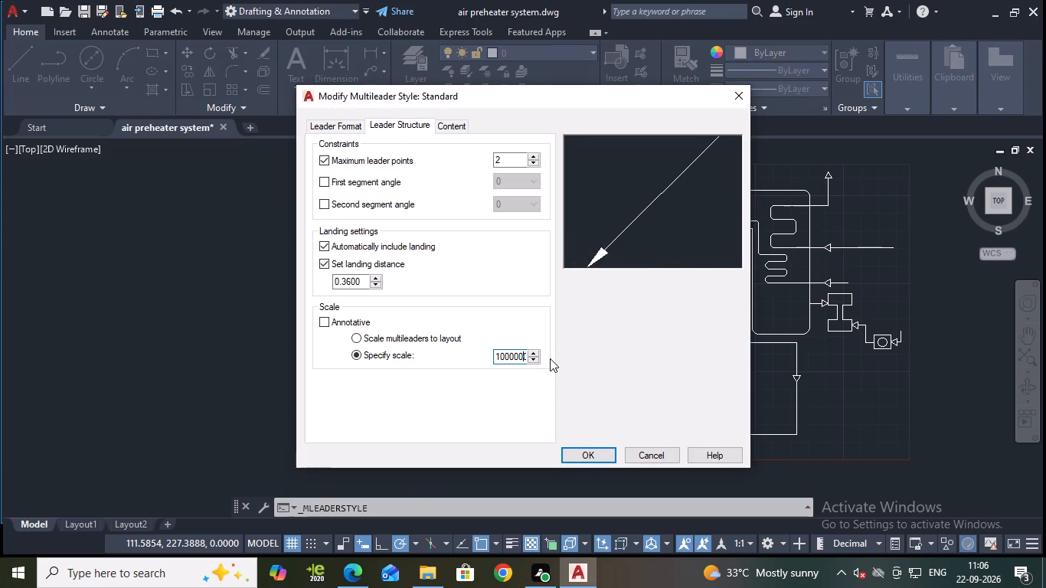
key(BackSpace)
key(BackSpace)
key(BackSpace)
key(BackSpace)
key(BackSpace)
key(BackSpace)
key(BackSpace)
key(BackSpace)
key(BackSpace)
key(BackSpace)
key(BackSpace)
key(BackSpace)
key(BackSpace)
key(BackSpace)
key(BackSpace)
key(BackSpace)
key(BackSpace)
key(BackSpace)
key(BackSpace)
key(BackSpace)
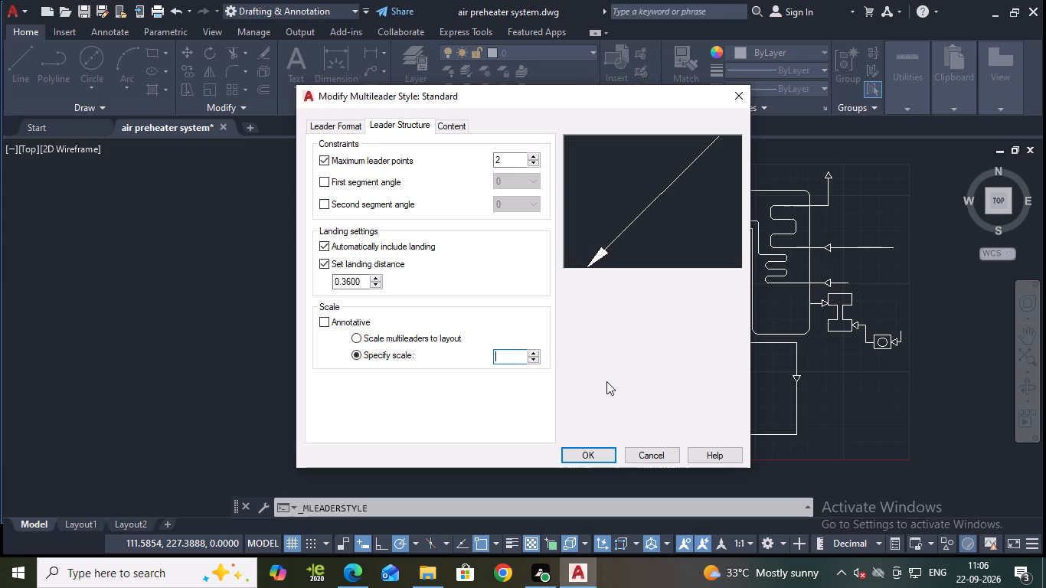
text(500)
key(Return)
click(585, 455)
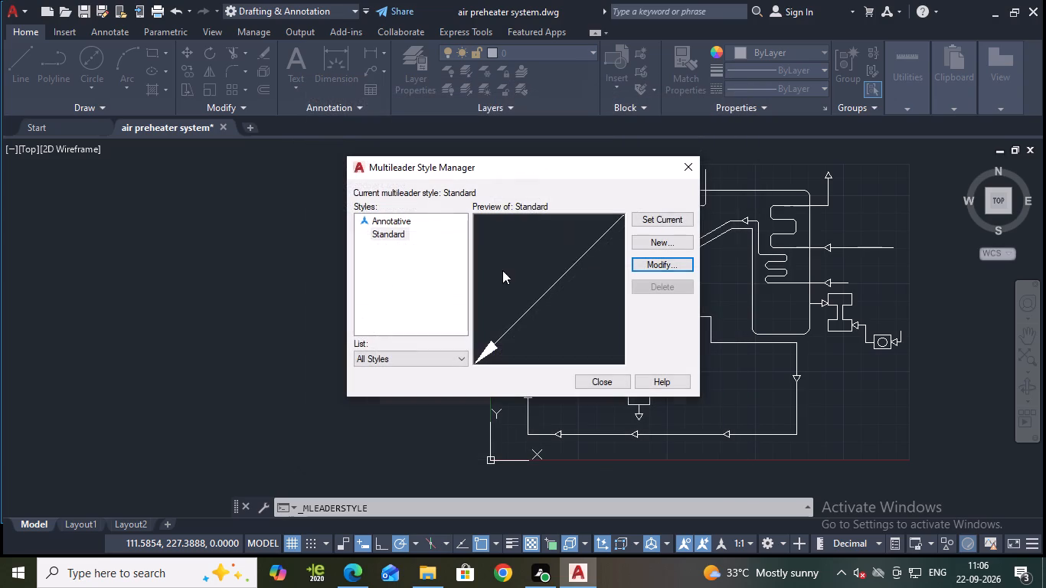
click(691, 214)
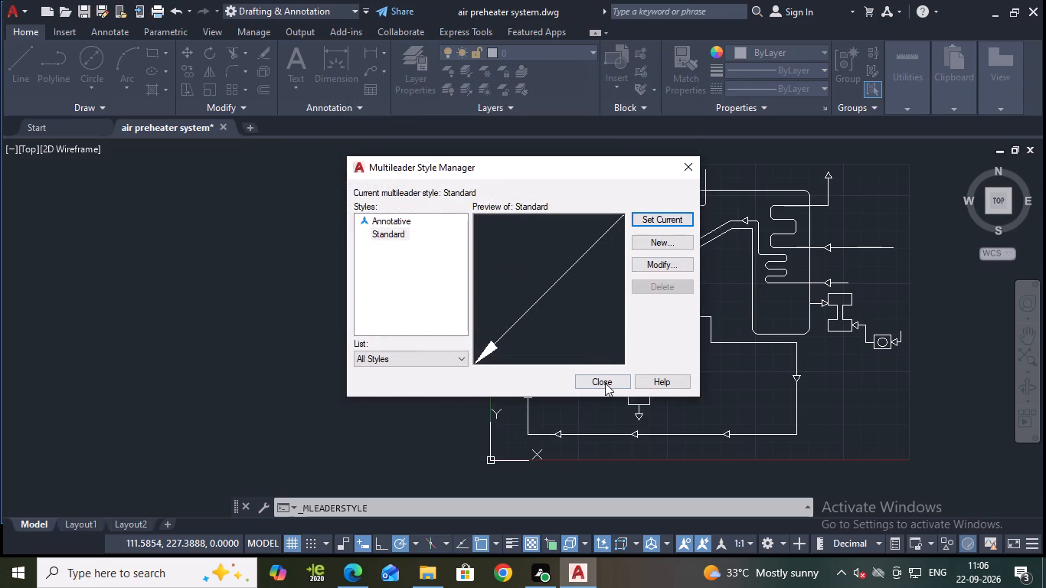
click(605, 383)
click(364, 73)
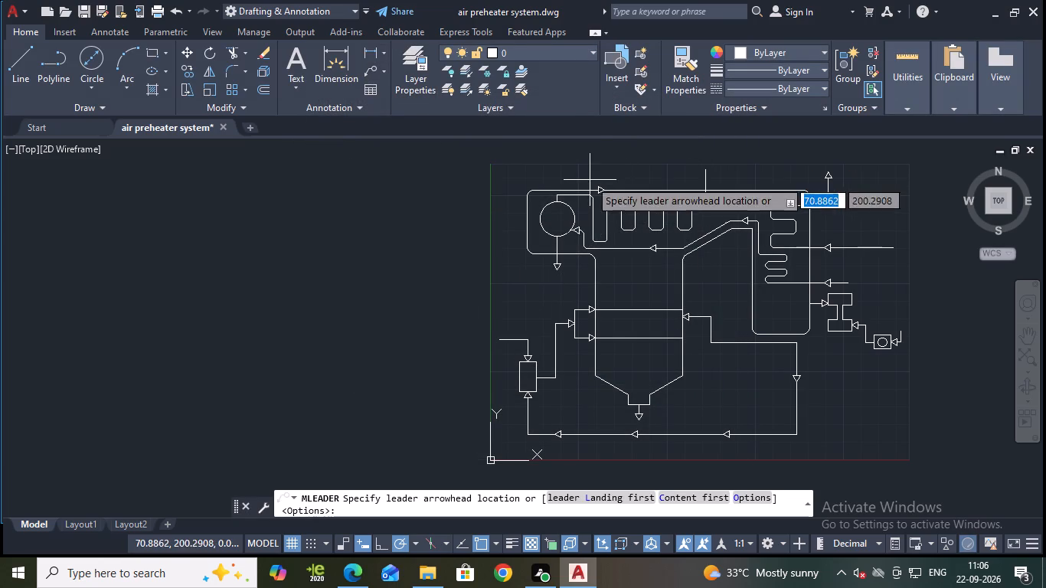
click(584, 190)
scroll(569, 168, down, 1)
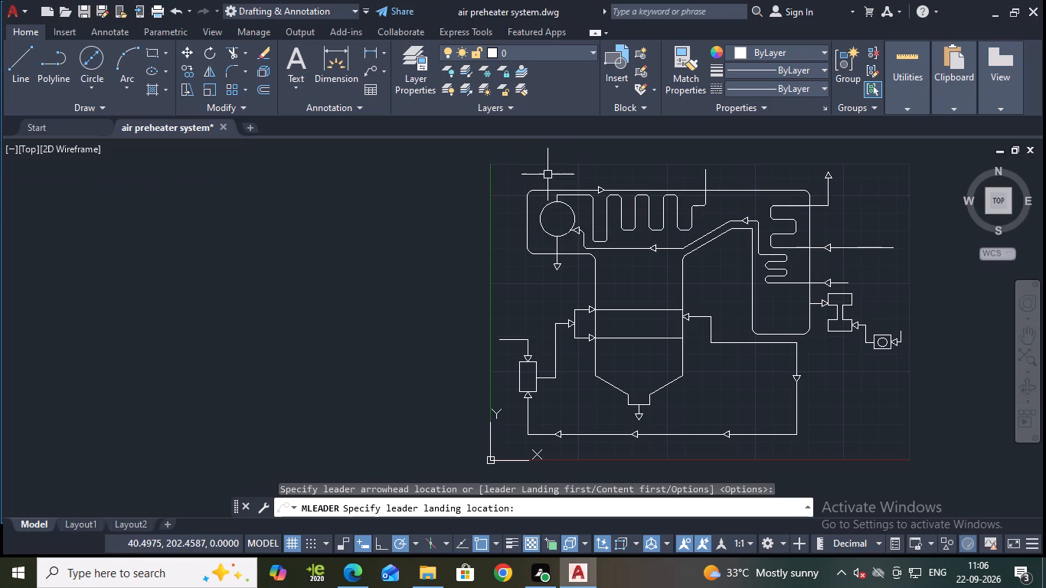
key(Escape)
Set the Standard multileader style's specified scale to 10 and make that style current.
click(349, 107)
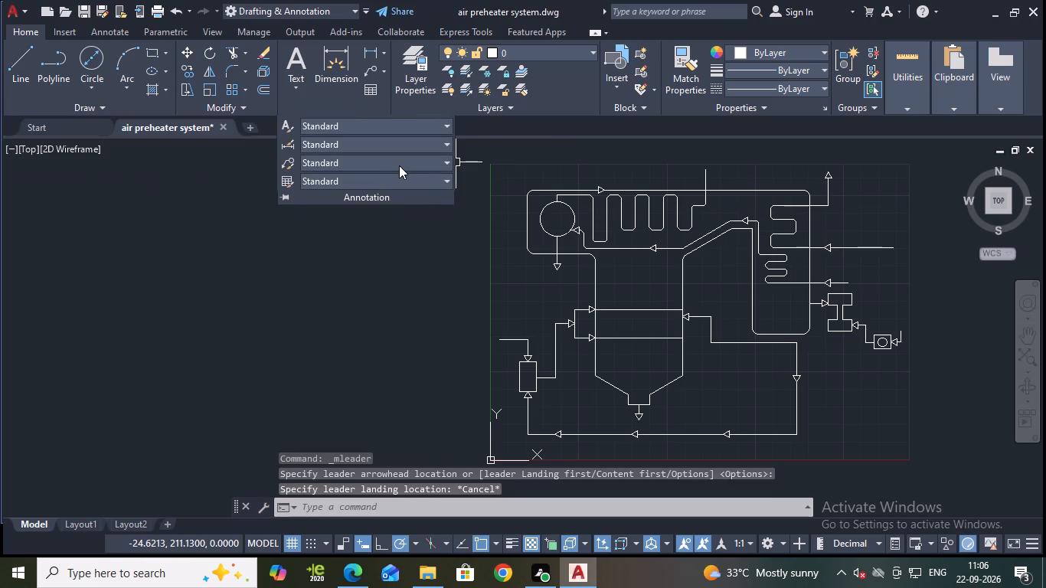
click(387, 162)
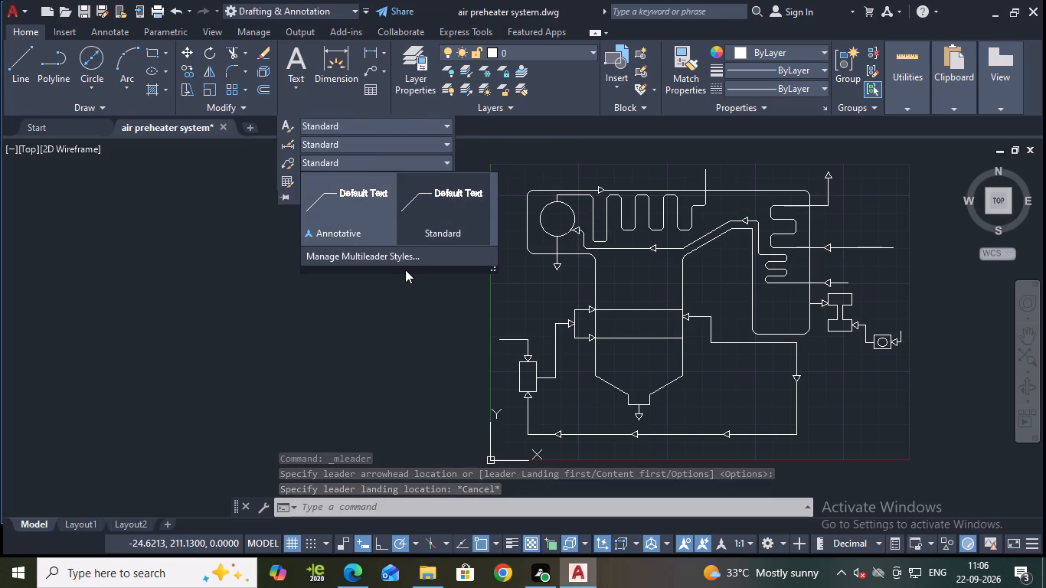
click(400, 254)
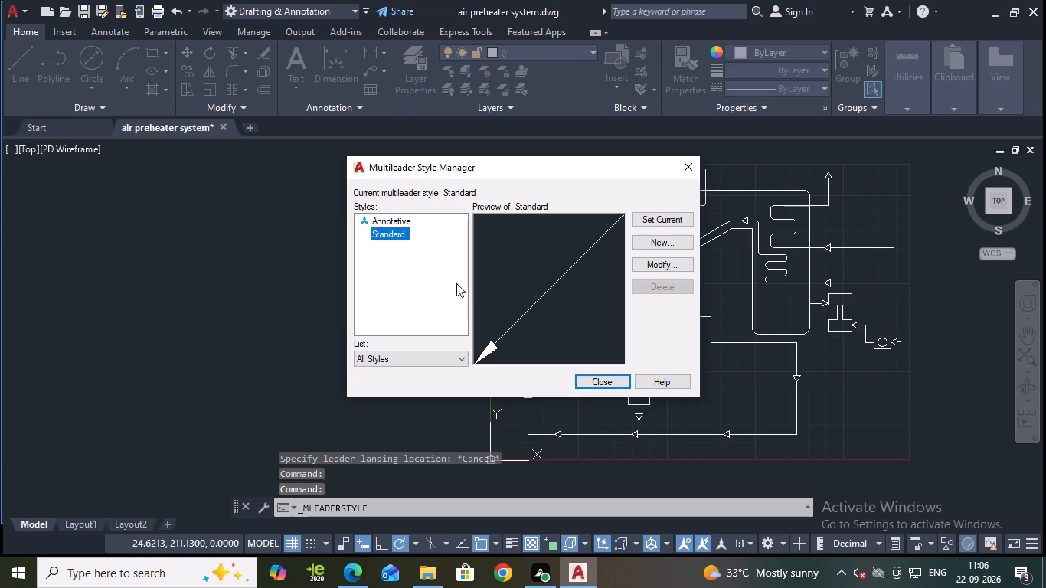
click(378, 217)
click(389, 230)
click(655, 267)
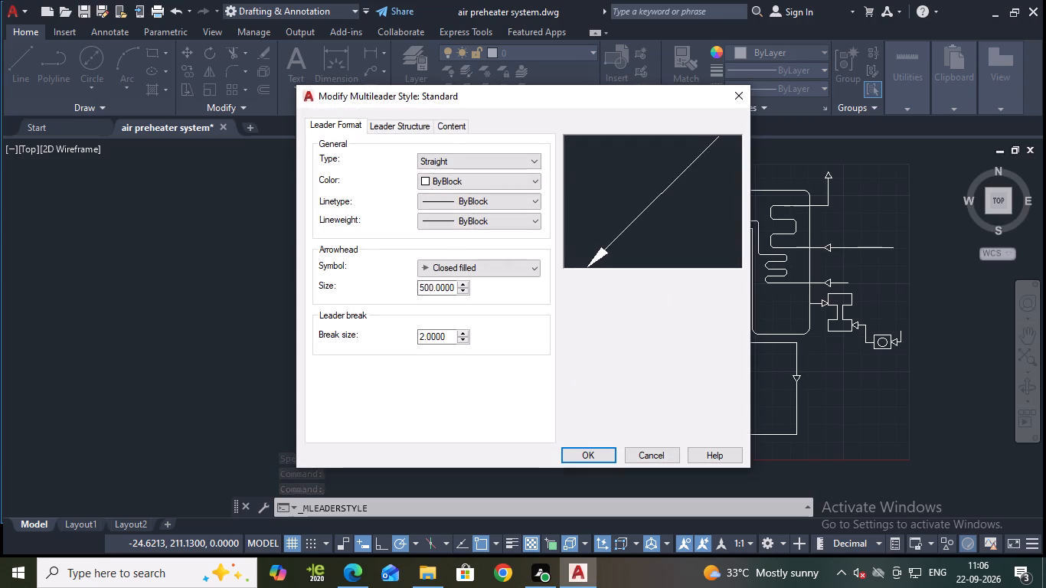
click(404, 122)
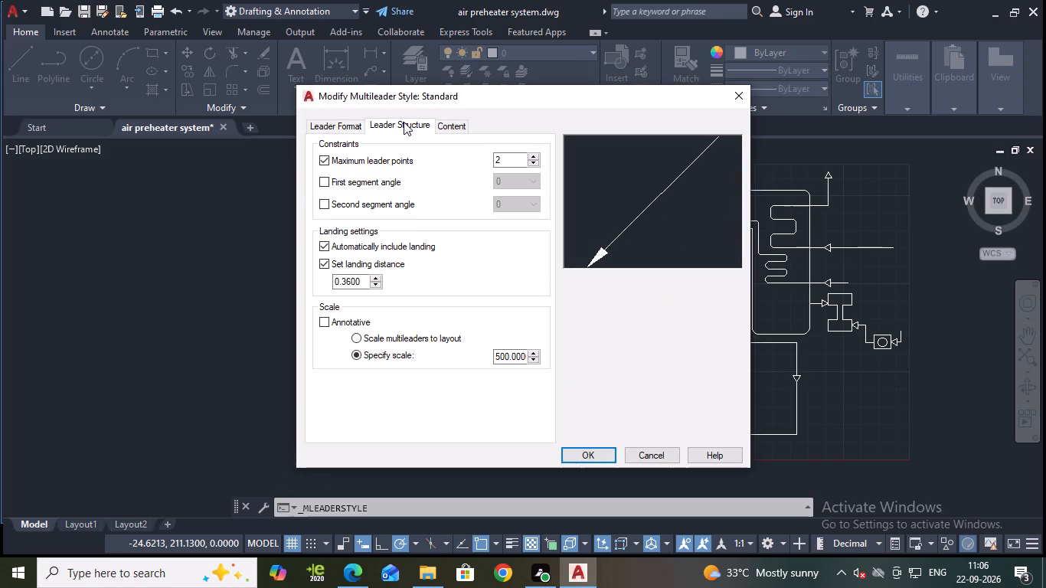
click(519, 361)
key(BackSpace)
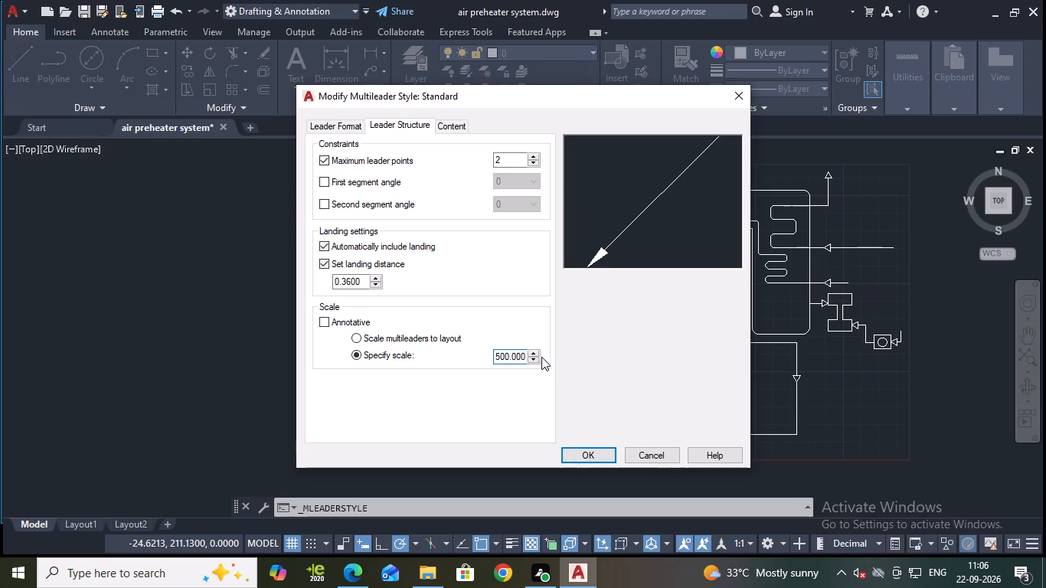
click(526, 354)
key(BackSpace)
key(BackSpace)
key(BackSpace)
key(BackSpace)
key(BackSpace)
key(BackSpace)
key(BackSpace)
key(BackSpace)
key(BackSpace)
key(BackSpace)
key(BackSpace)
key(BackSpace)
key(BackSpace)
key(BackSpace)
key(BackSpace)
key(BackSpace)
text(02)
key(BackSpace)
key(BackSpace)
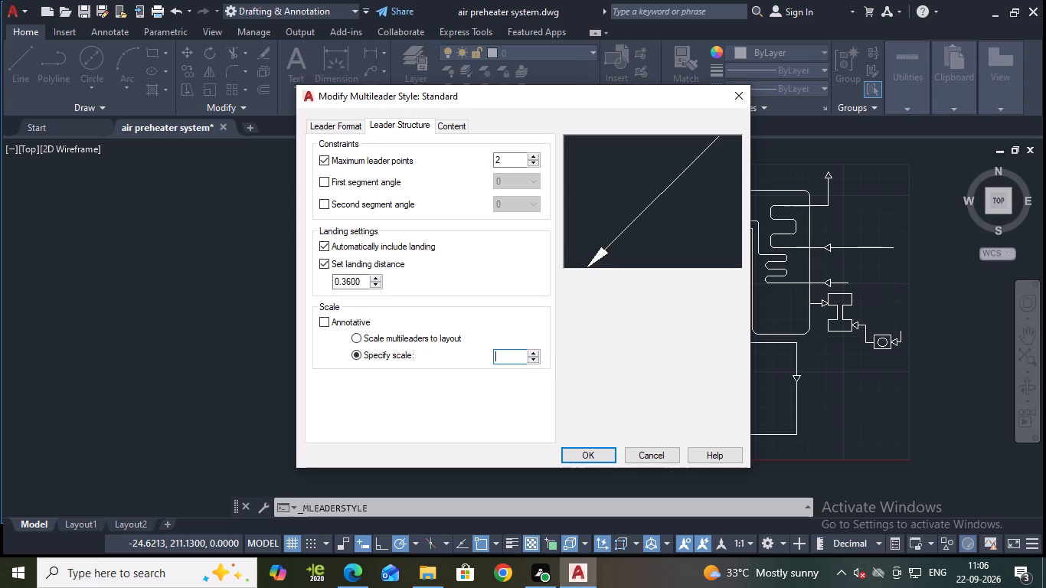
text(10)
key(Return)
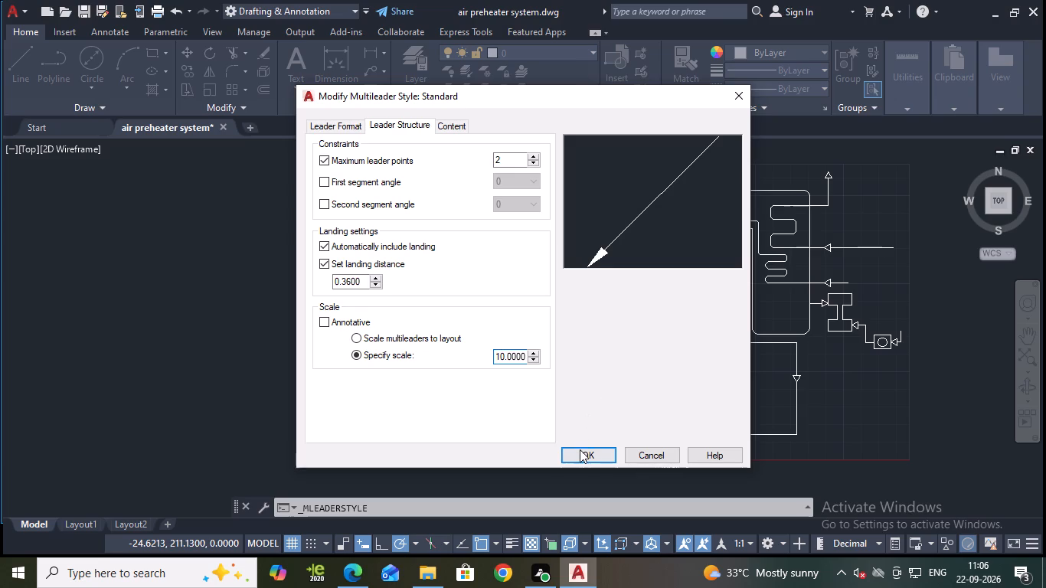
click(580, 449)
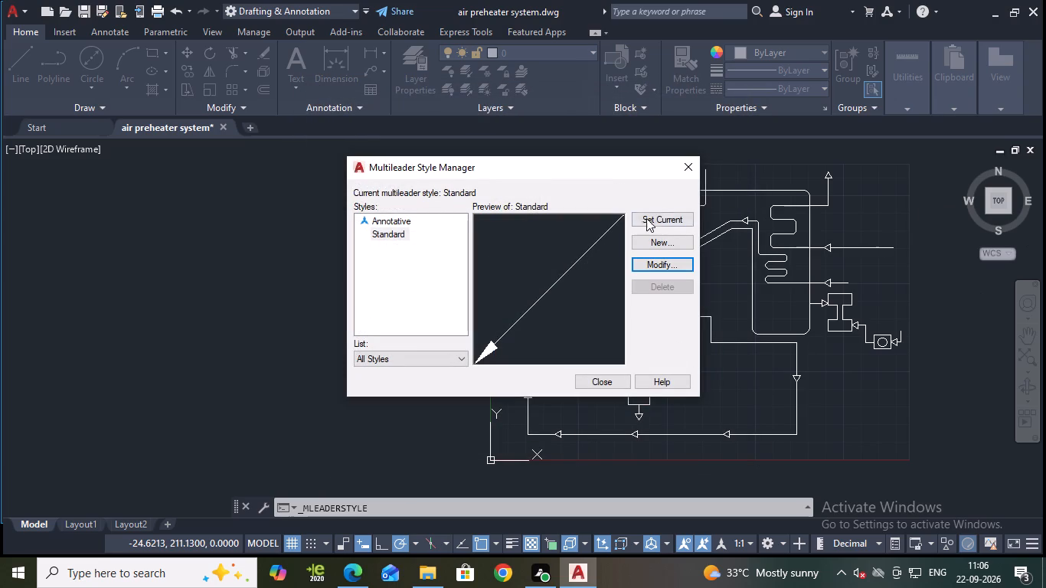
click(646, 217)
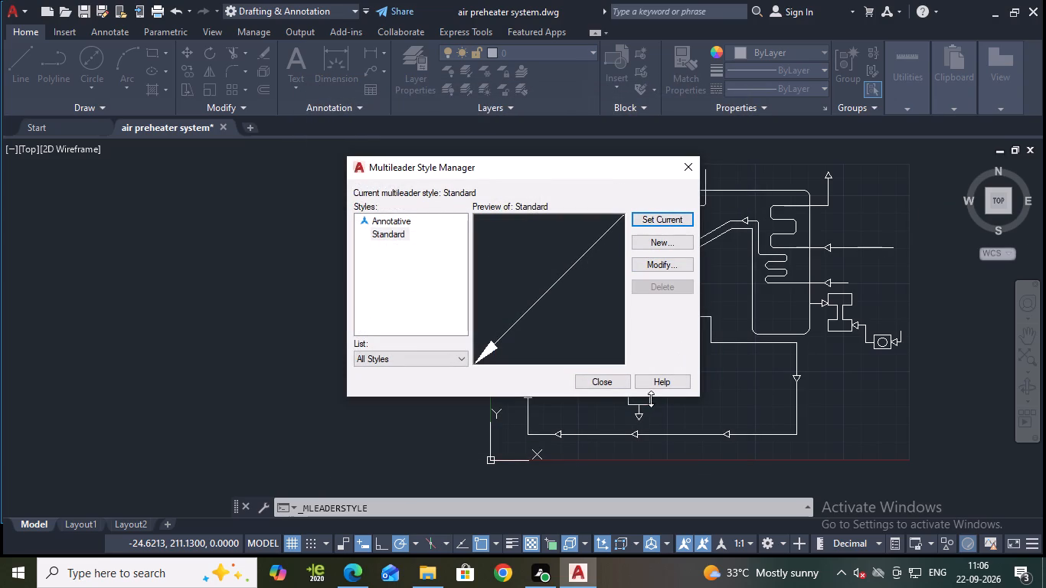
click(589, 384)
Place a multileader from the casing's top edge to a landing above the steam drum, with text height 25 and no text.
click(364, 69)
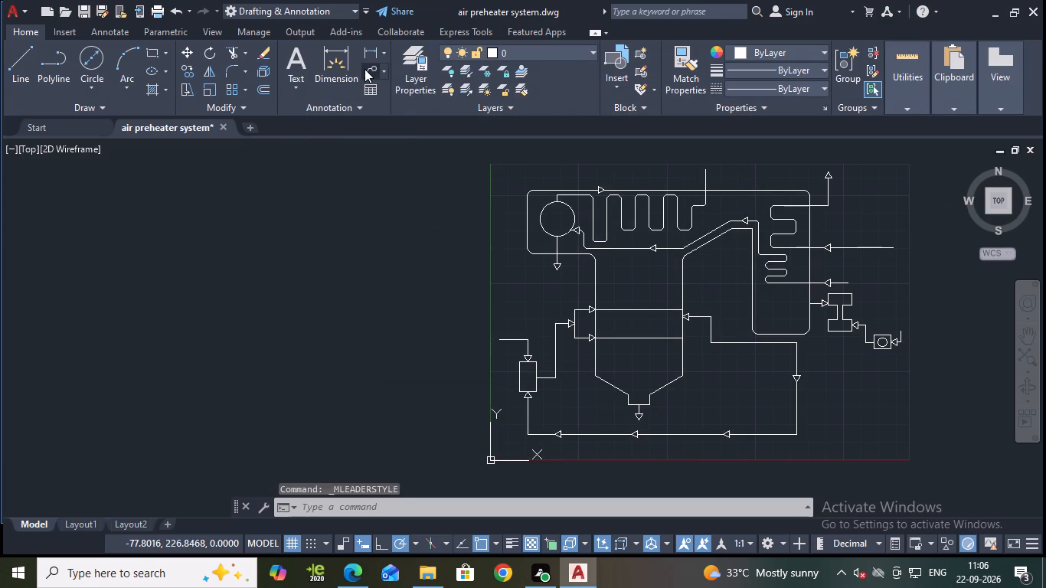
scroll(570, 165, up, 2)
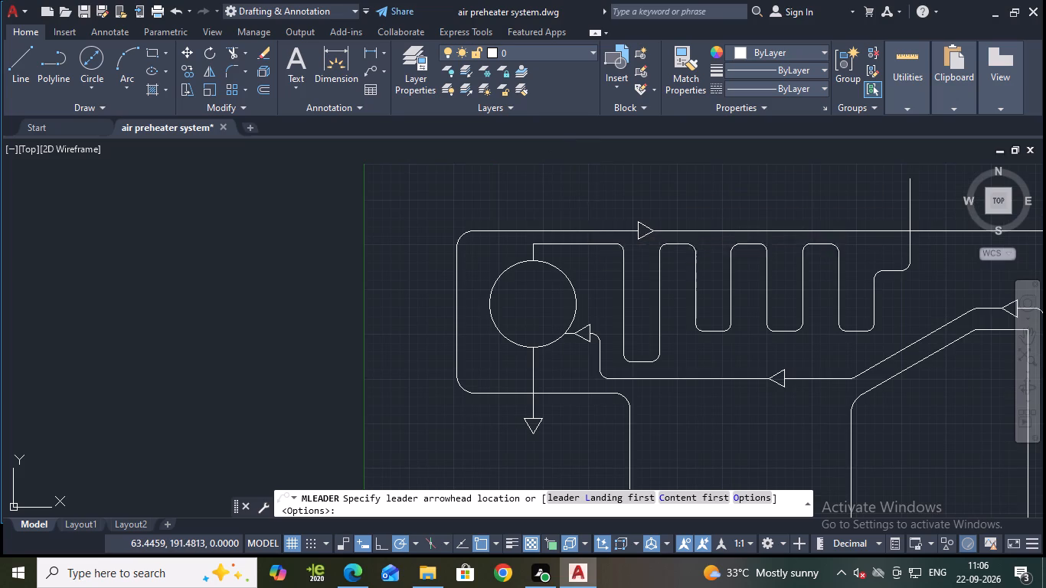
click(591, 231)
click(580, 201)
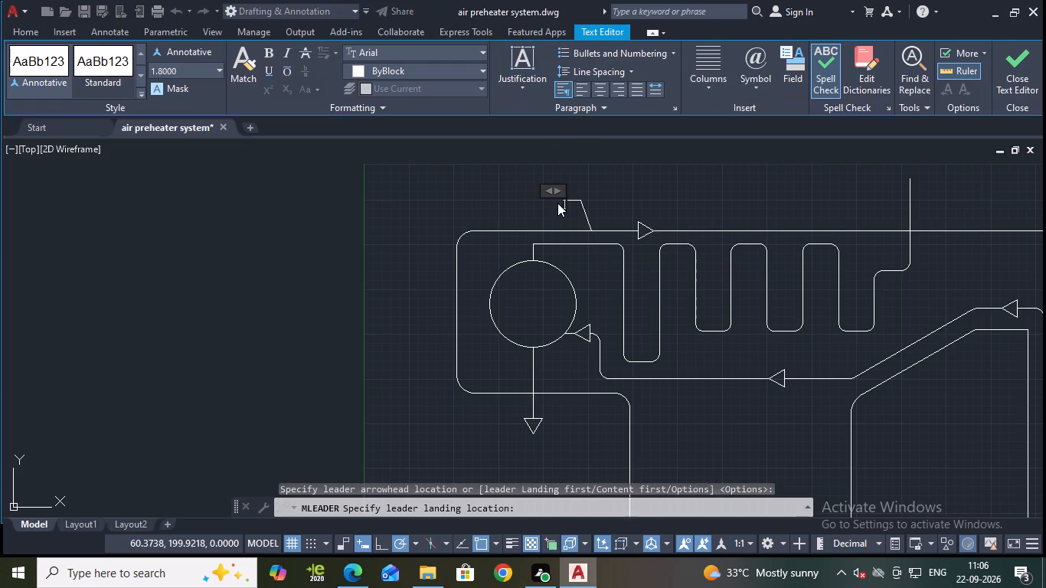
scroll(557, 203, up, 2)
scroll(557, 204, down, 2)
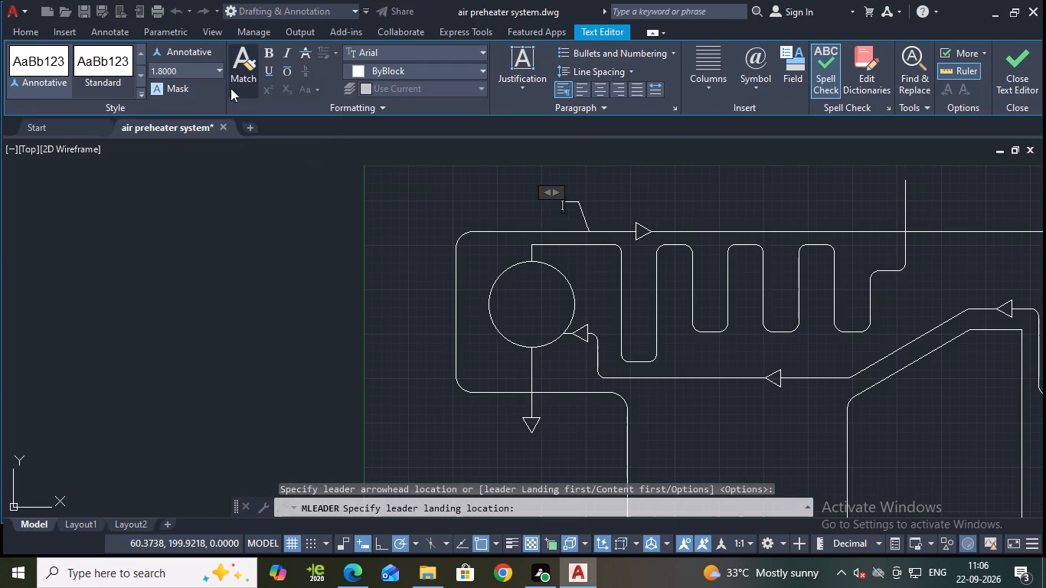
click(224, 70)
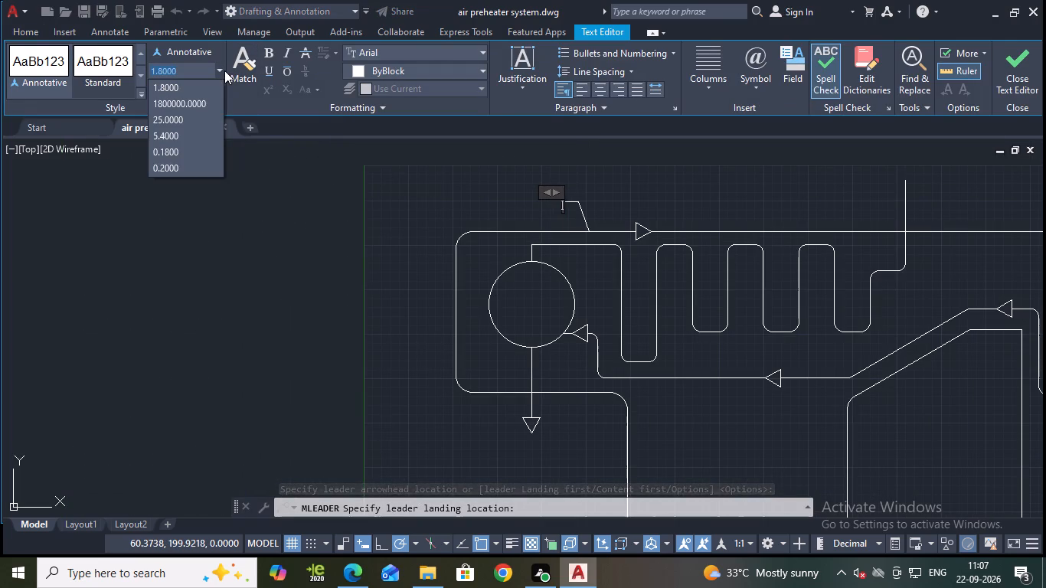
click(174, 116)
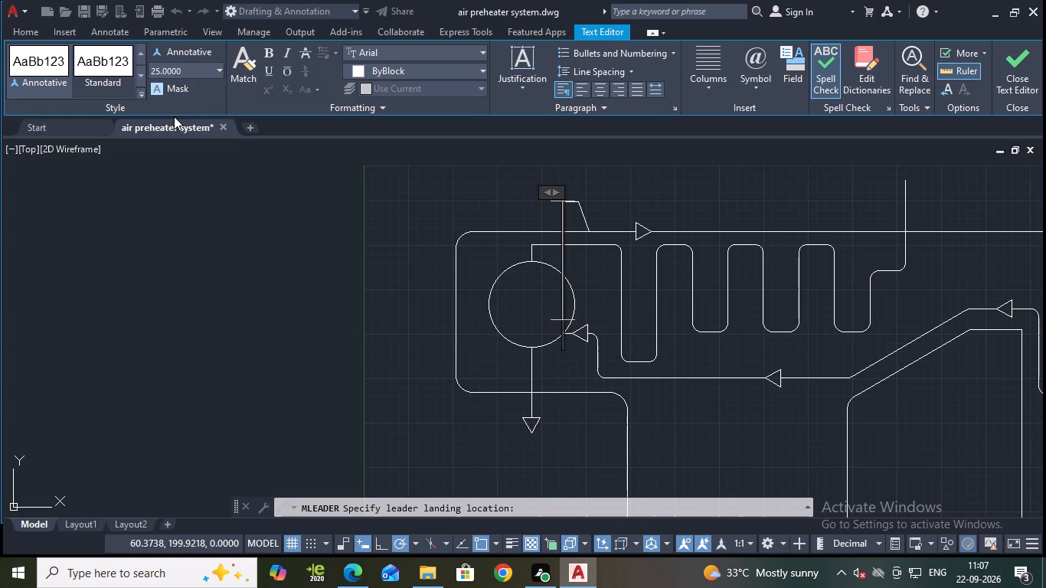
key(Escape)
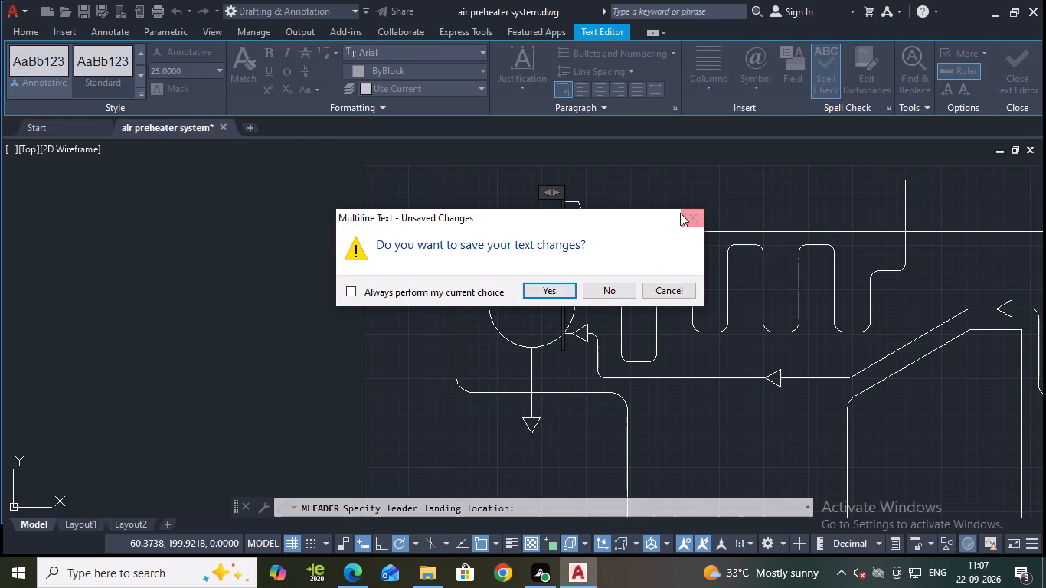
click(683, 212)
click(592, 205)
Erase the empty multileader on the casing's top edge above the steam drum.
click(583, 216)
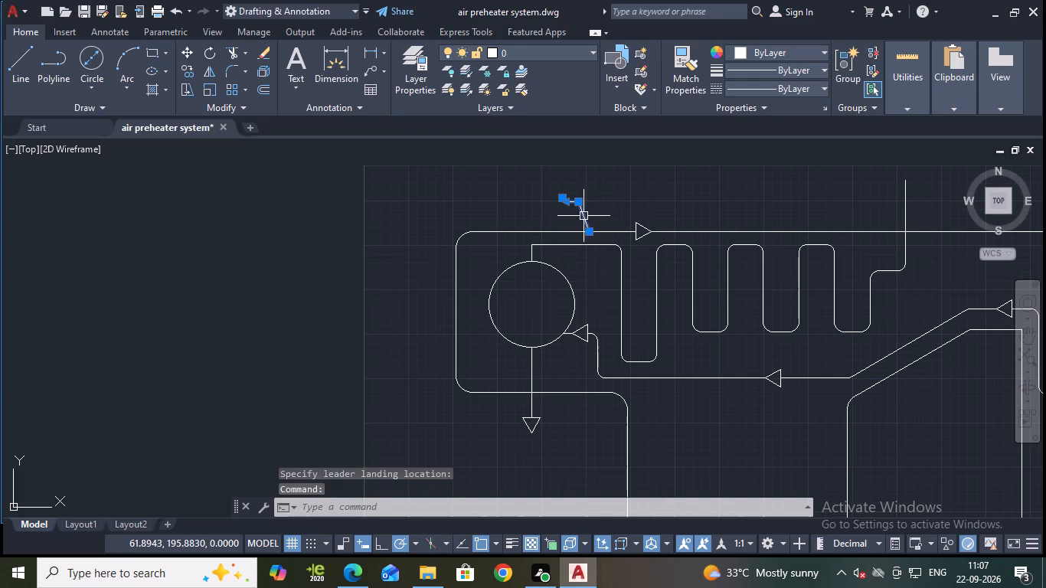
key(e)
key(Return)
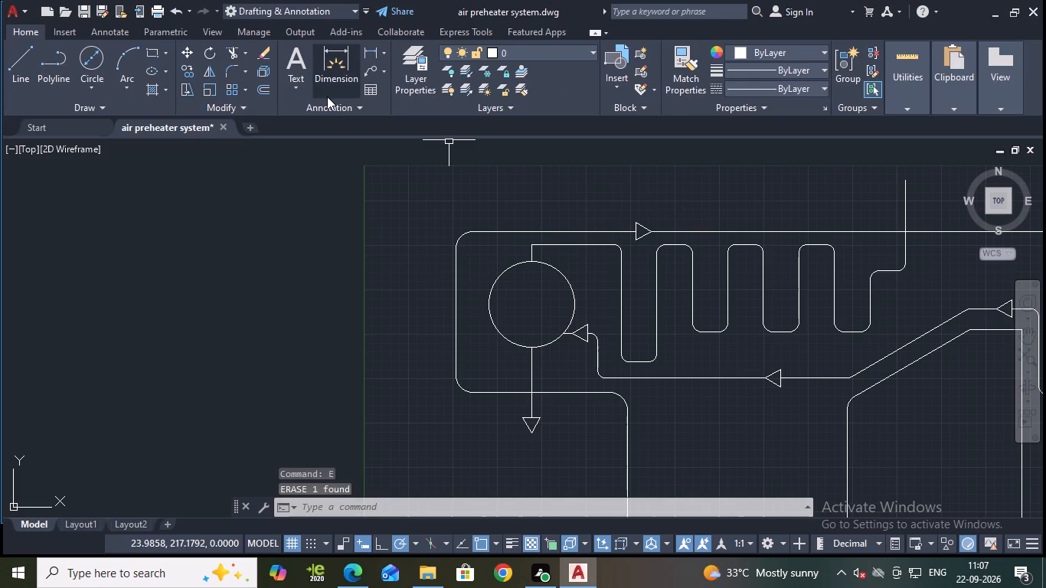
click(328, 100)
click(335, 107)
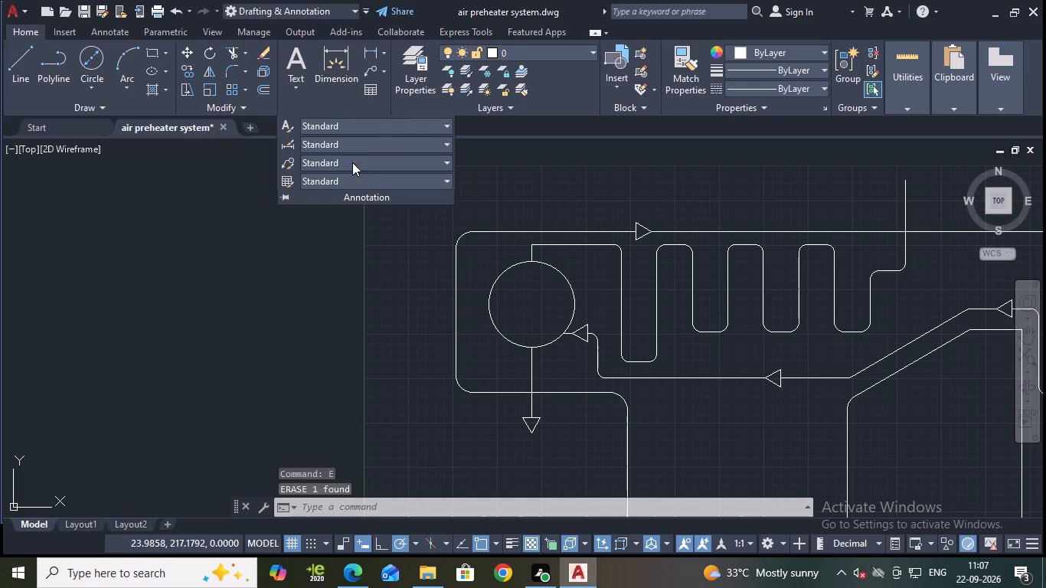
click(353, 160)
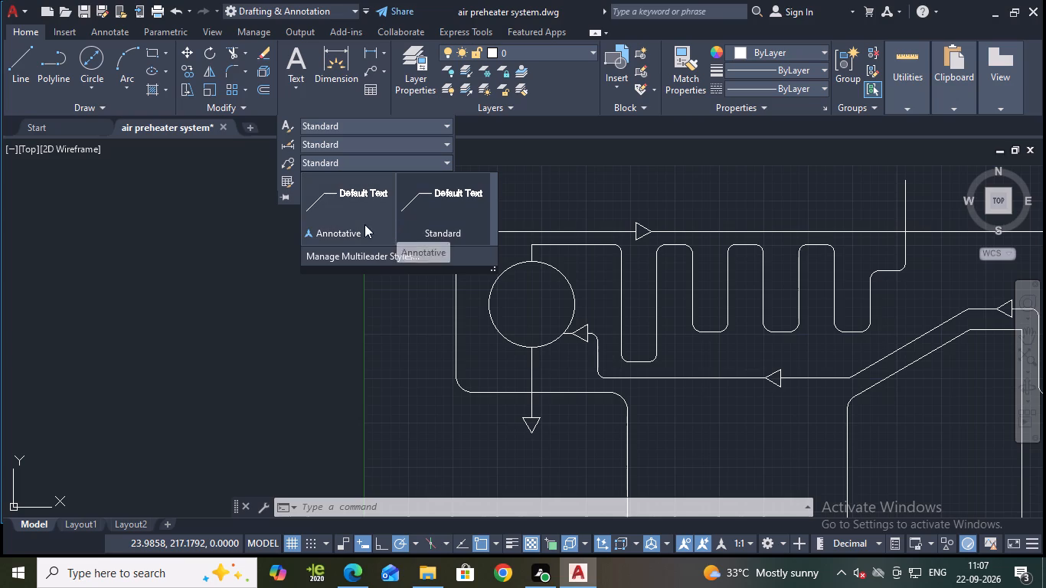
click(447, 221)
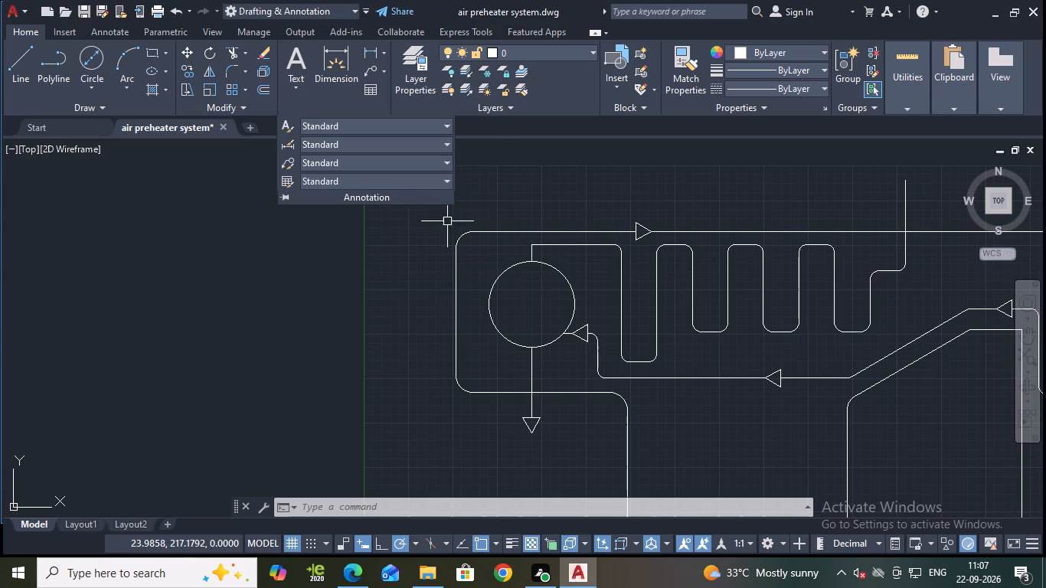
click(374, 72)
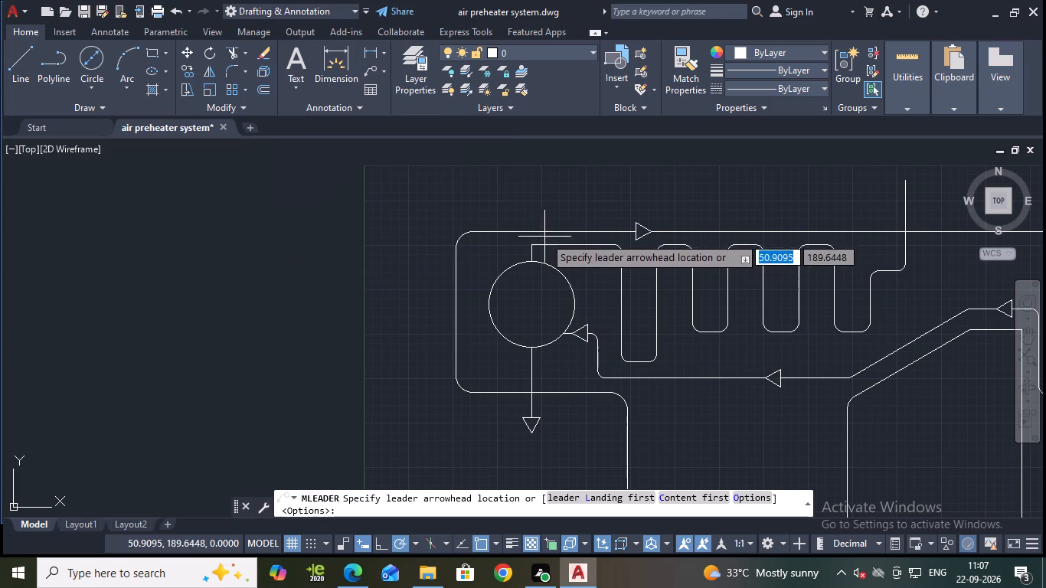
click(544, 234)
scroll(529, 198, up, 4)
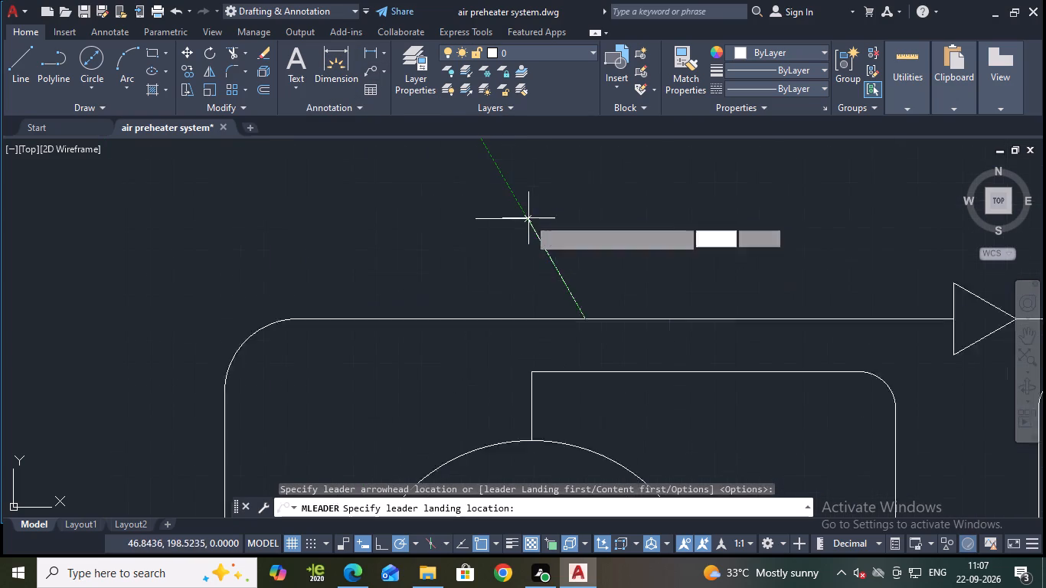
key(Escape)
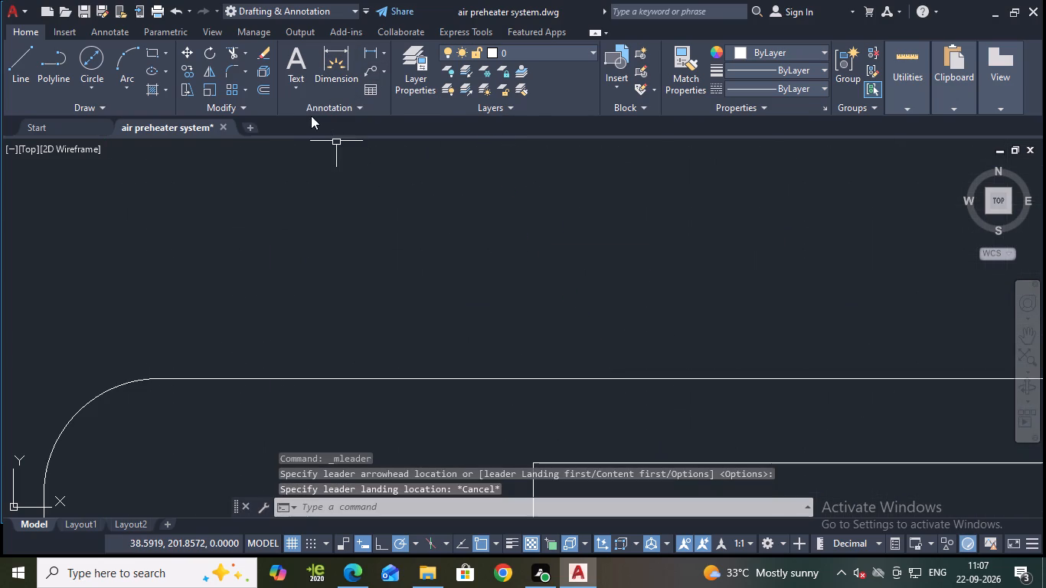
Make the Annotative multileader style current.
click(335, 106)
click(355, 160)
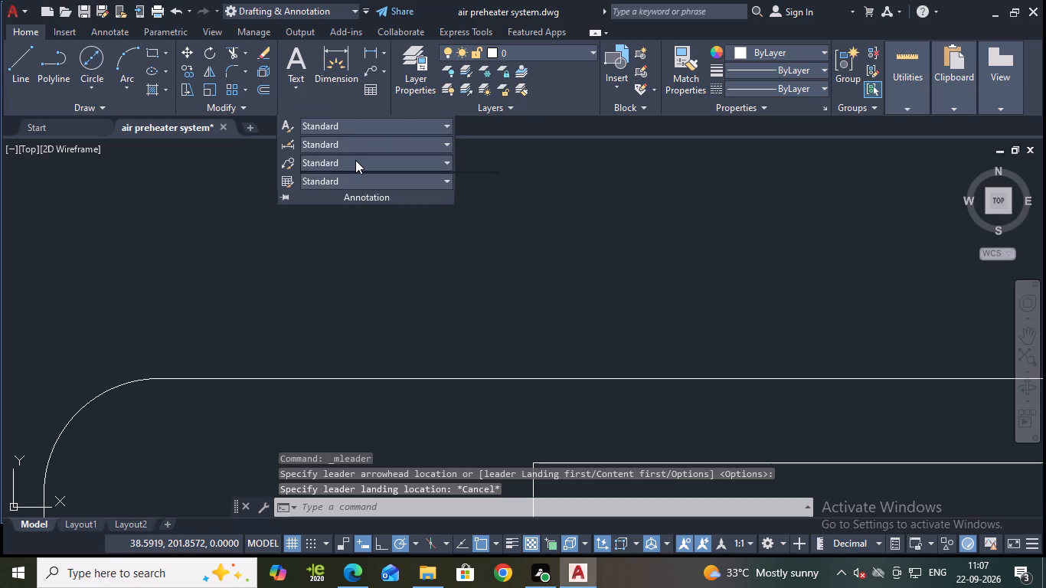
click(349, 237)
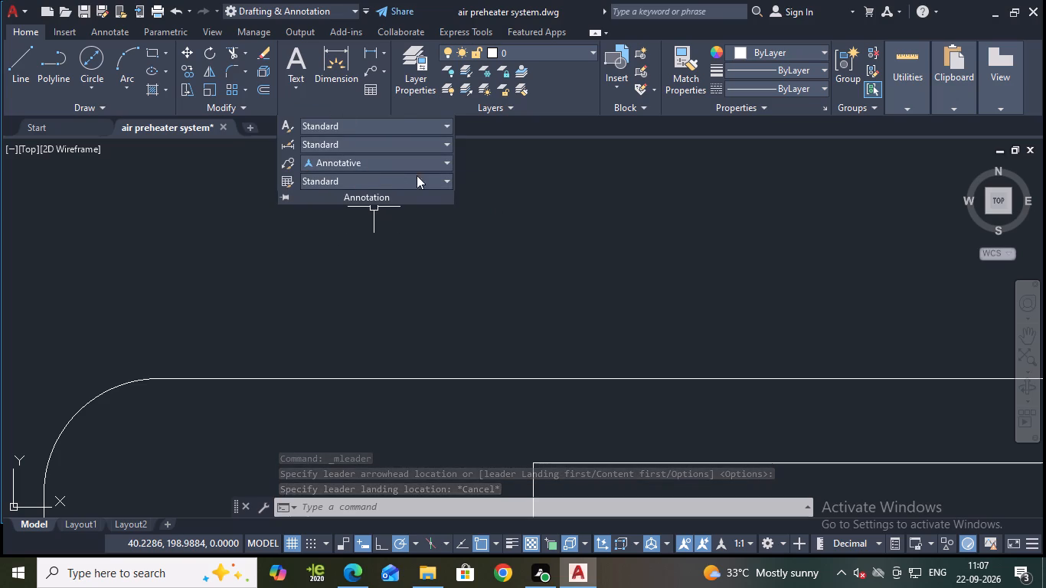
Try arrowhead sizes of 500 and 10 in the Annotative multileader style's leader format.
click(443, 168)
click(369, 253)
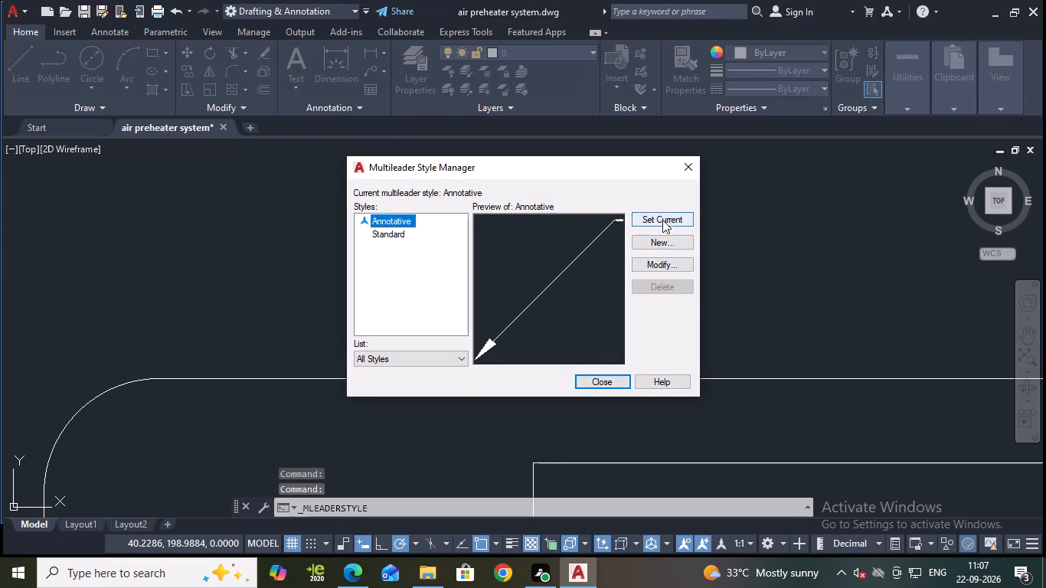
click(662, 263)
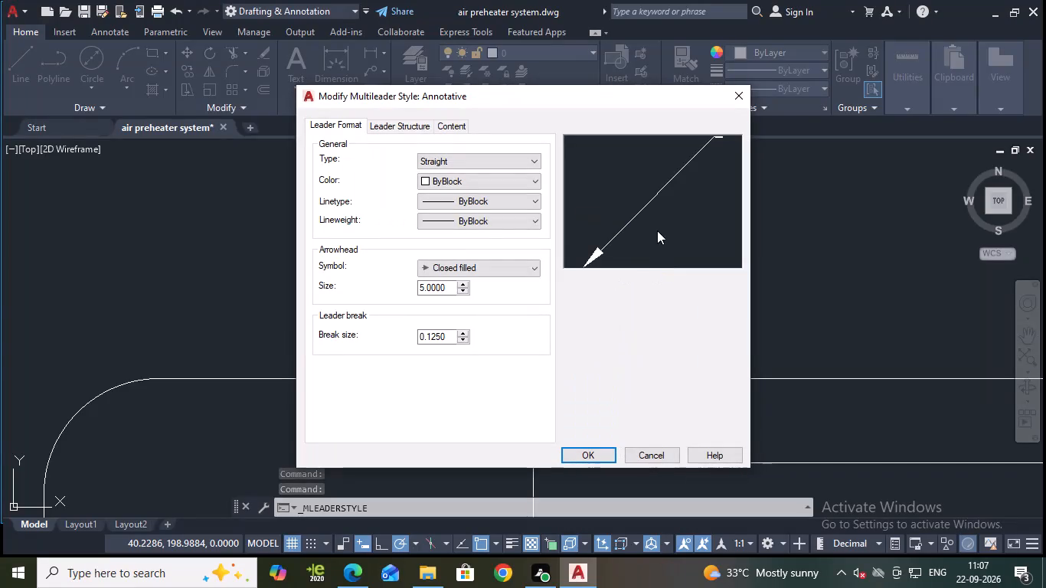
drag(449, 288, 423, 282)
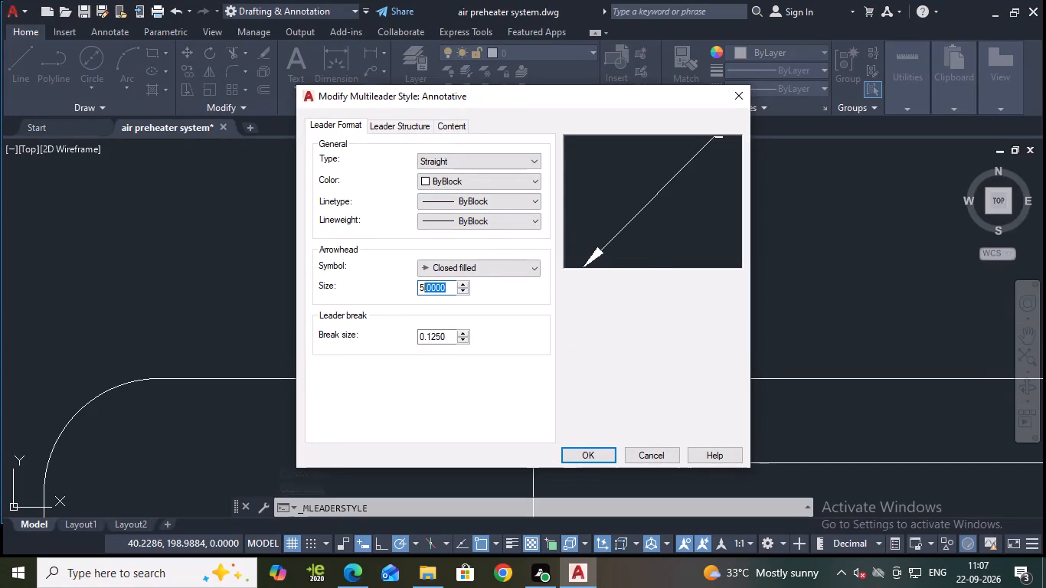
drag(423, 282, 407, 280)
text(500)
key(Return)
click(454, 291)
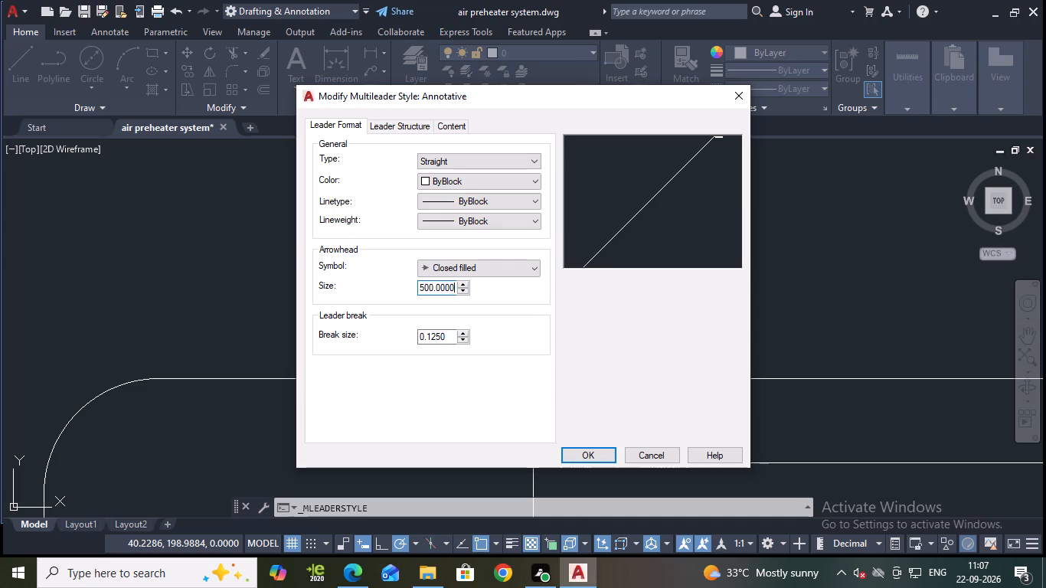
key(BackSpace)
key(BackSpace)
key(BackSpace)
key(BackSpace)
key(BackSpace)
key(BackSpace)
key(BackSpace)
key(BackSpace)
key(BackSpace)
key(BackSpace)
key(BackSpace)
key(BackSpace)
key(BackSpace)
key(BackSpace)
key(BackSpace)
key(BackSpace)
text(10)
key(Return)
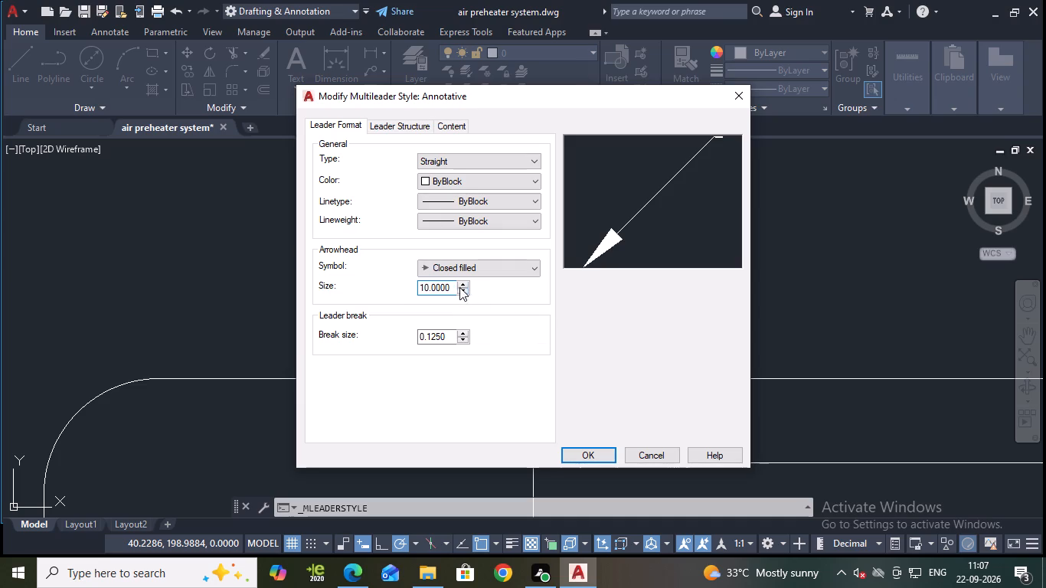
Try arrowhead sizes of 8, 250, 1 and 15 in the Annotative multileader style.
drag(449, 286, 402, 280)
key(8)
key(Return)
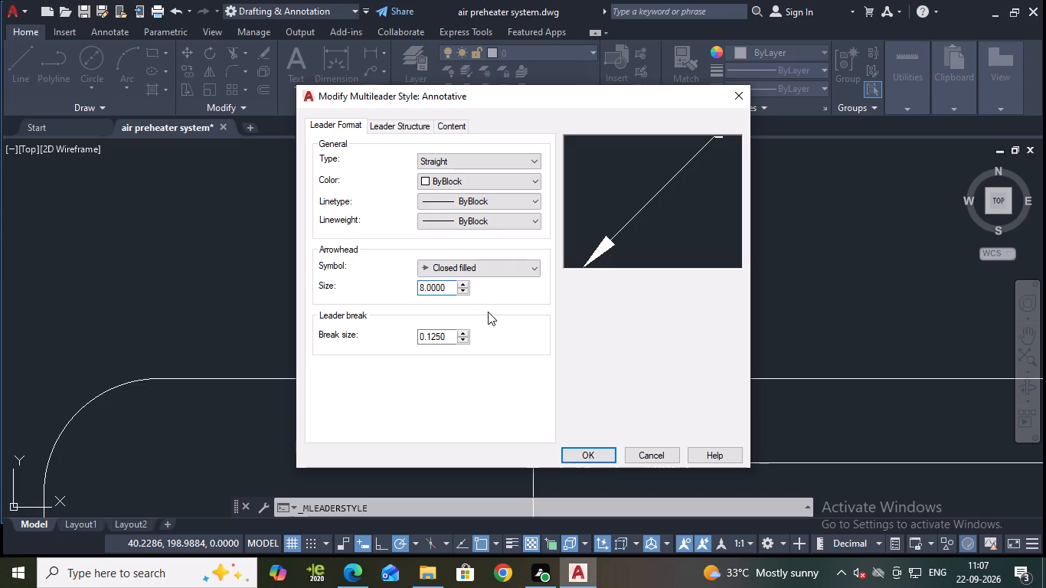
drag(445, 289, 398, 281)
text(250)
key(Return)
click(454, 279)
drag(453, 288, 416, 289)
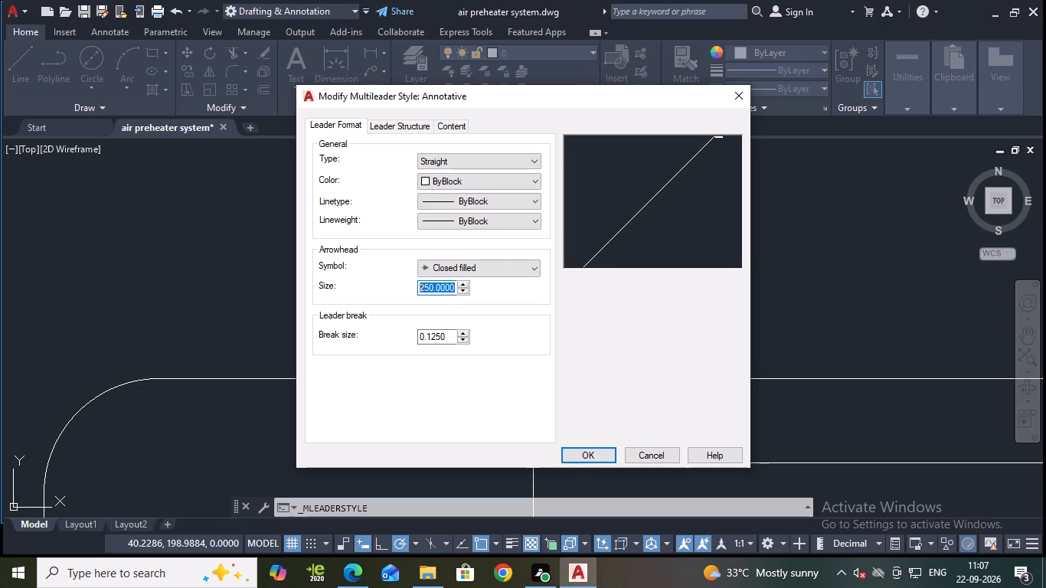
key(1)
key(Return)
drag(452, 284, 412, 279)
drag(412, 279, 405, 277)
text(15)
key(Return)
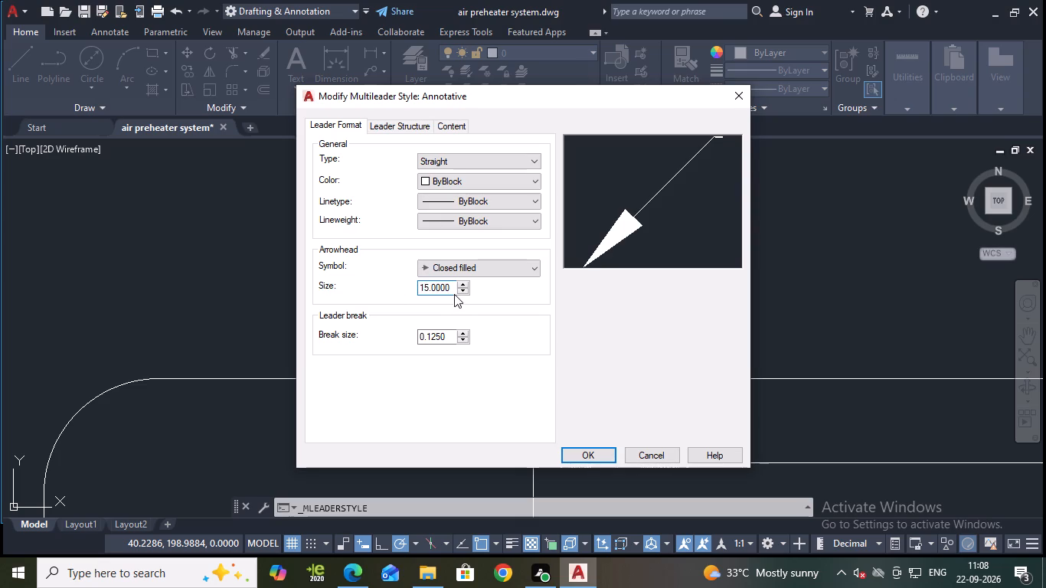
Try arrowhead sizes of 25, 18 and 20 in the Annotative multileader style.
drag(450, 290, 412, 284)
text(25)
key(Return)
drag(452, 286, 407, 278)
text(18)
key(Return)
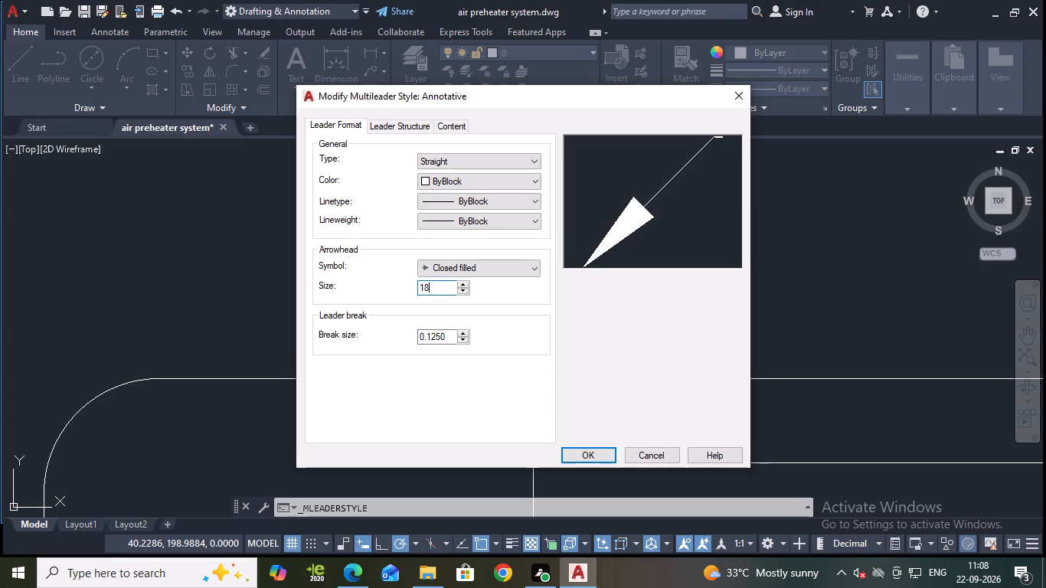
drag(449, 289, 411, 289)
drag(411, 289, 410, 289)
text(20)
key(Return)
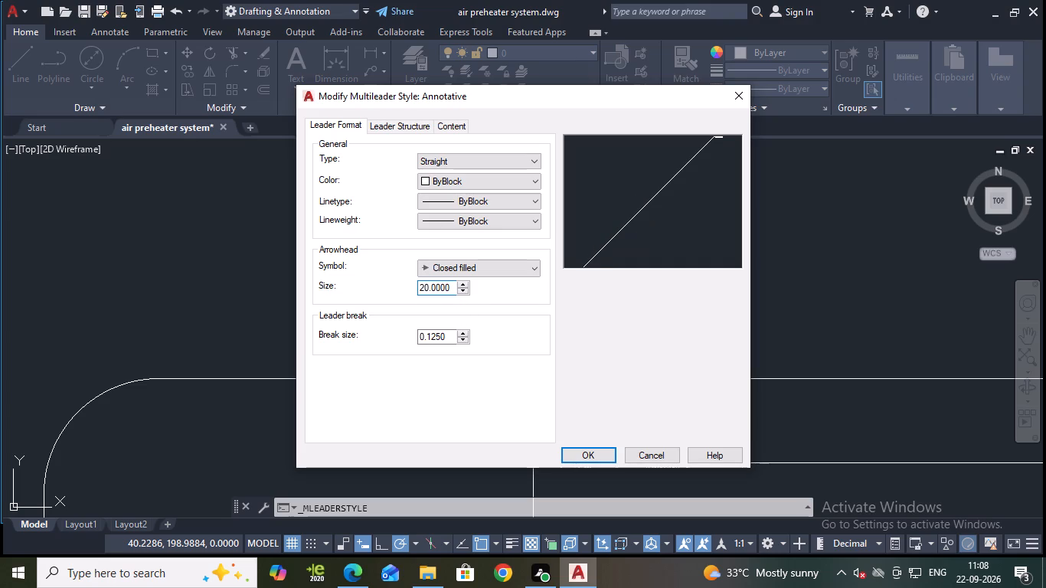
Set the Annotative multileader style's arrowhead size to 19 and accept the style changes.
drag(456, 289, 411, 285)
key(1)
key(9)
key(Return)
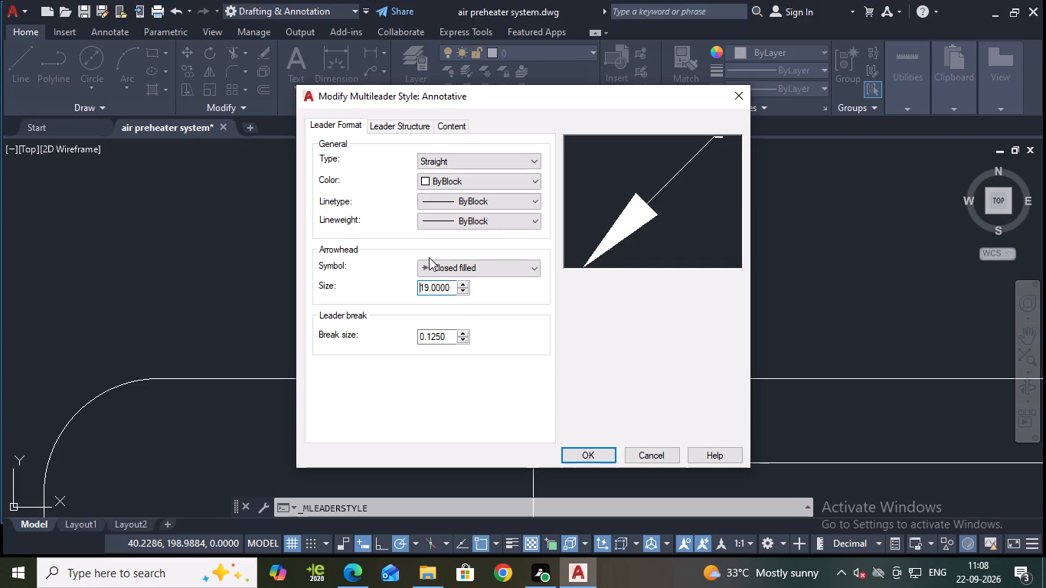
click(596, 459)
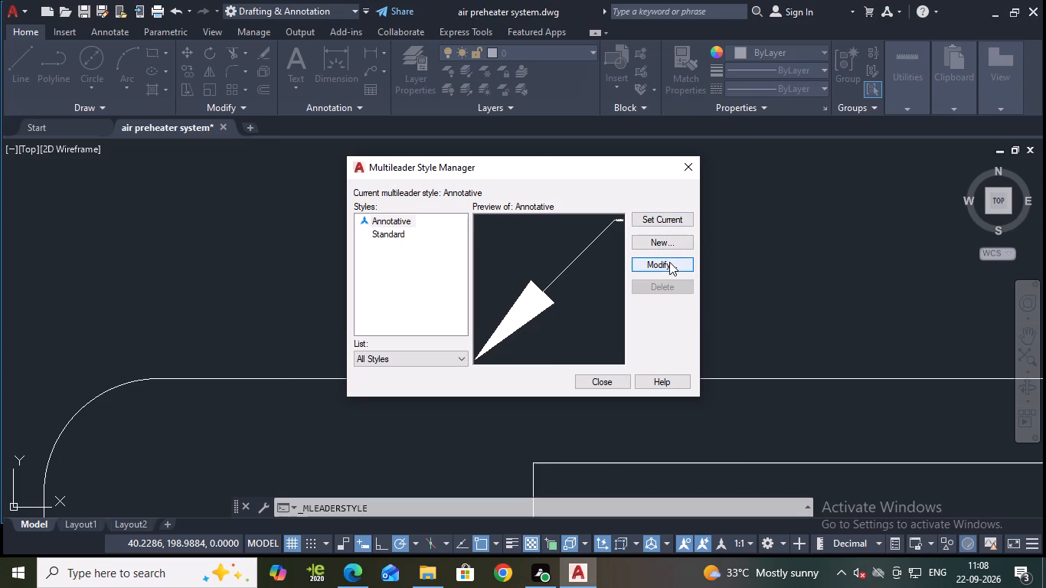
Check the Annotative multileader style's leader structure and scale options, keeping it annotative and current.
click(669, 262)
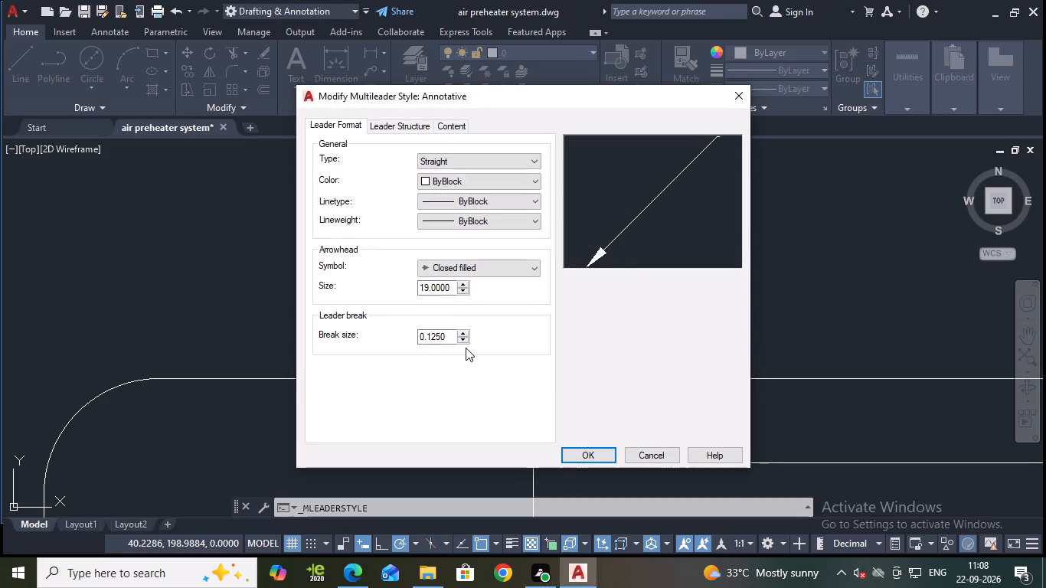
click(399, 126)
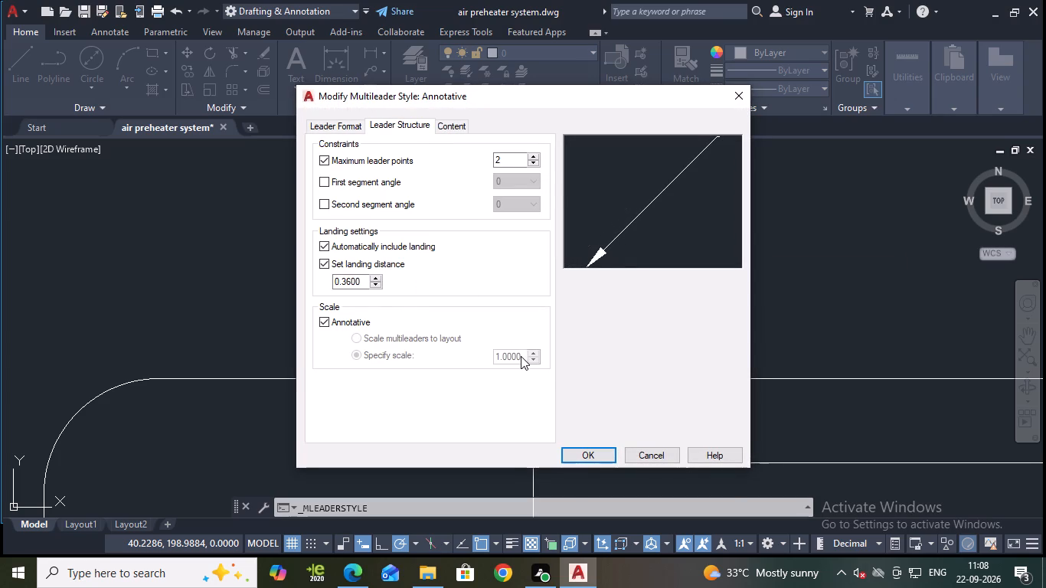
click(322, 322)
click(321, 322)
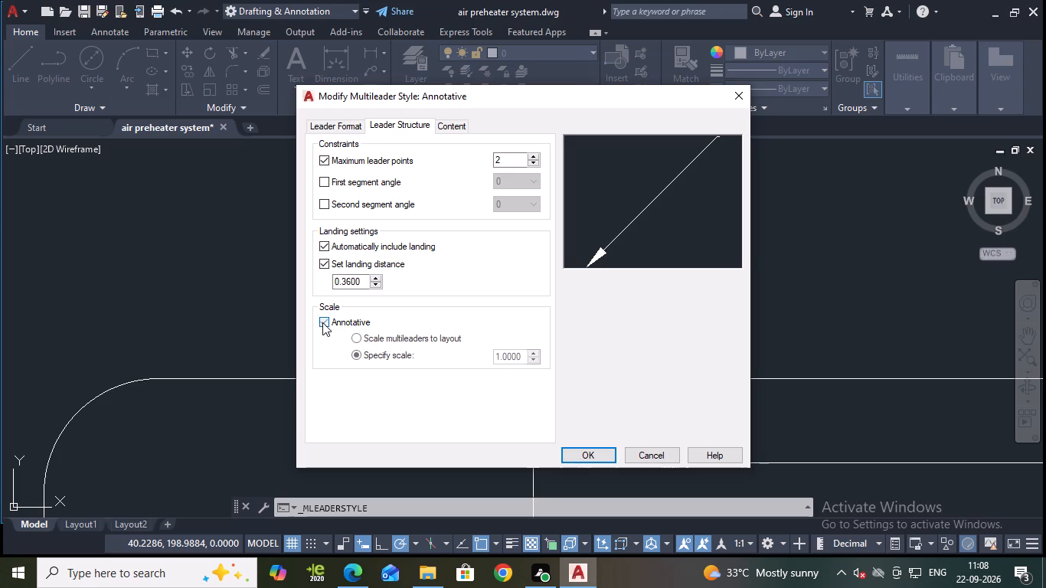
click(583, 450)
click(638, 220)
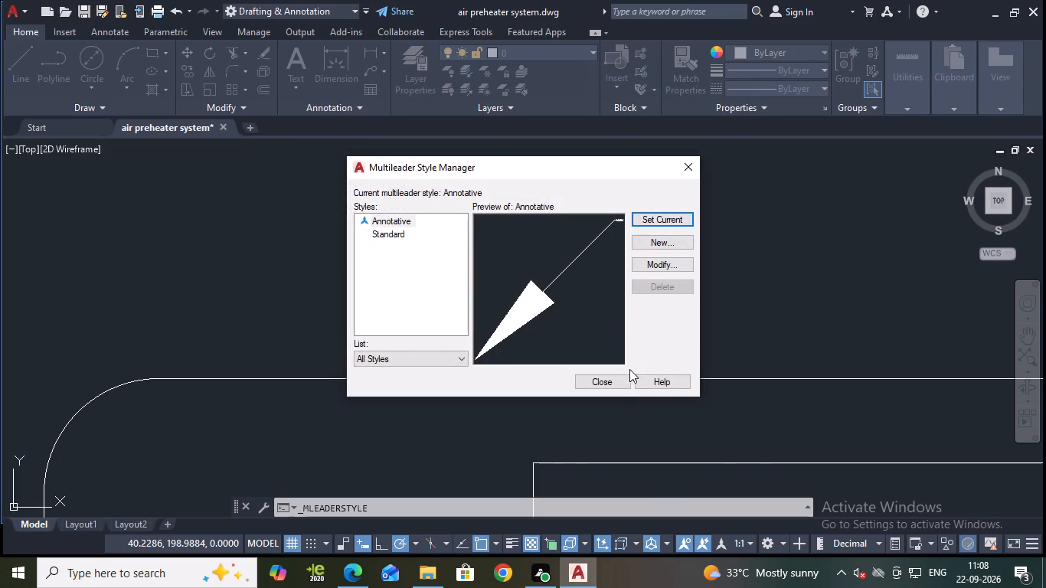
click(622, 375)
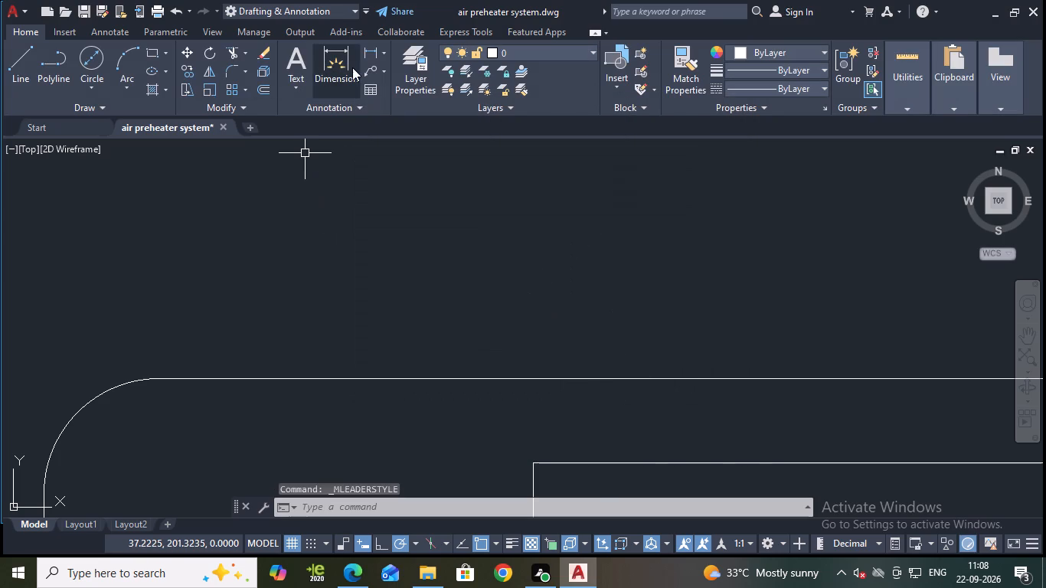
Place a multileader without text at annotation scale 1:1 from the casing's top edge to above the steam drum, opting out of the scale prompt.
click(370, 71)
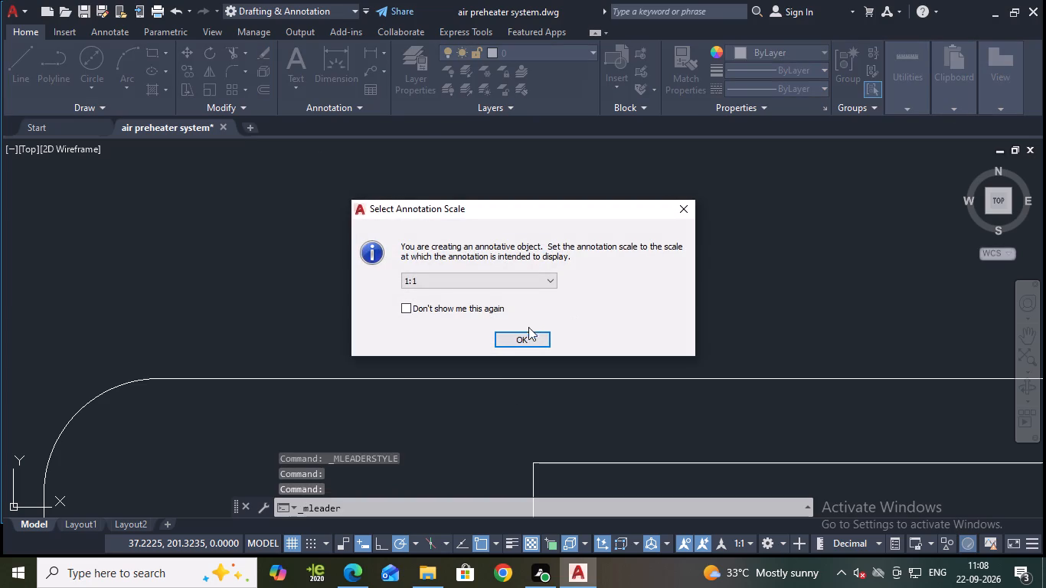
click(407, 309)
click(516, 338)
click(369, 68)
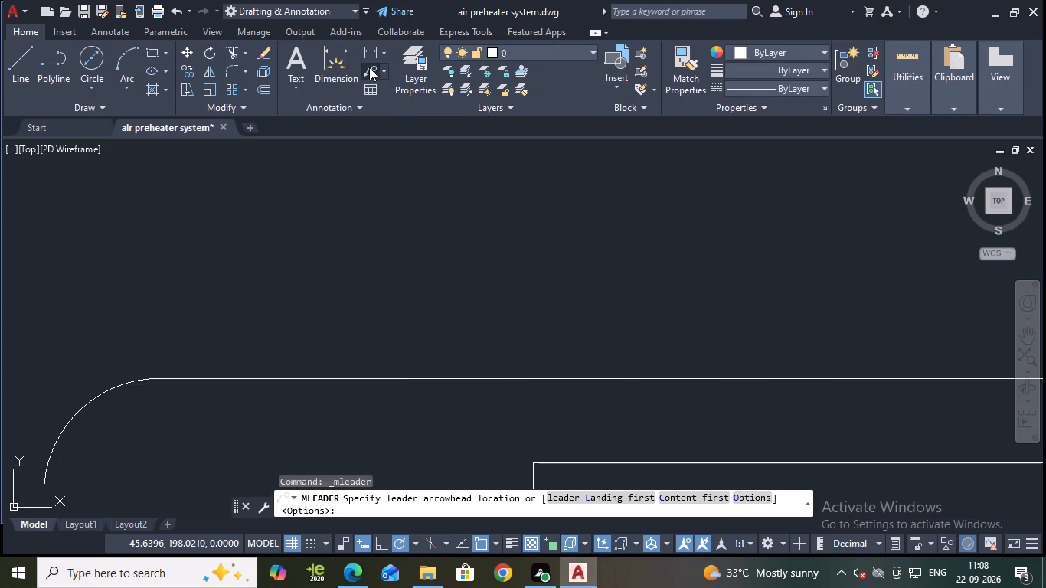
click(534, 381)
click(502, 266)
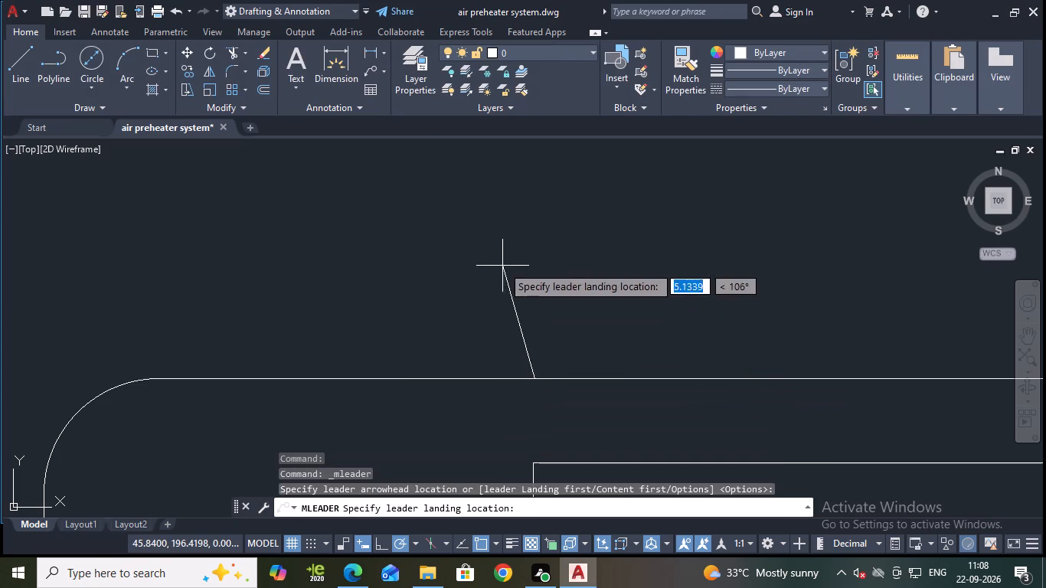
scroll(502, 266, down, 2)
scroll(542, 279, up, 3)
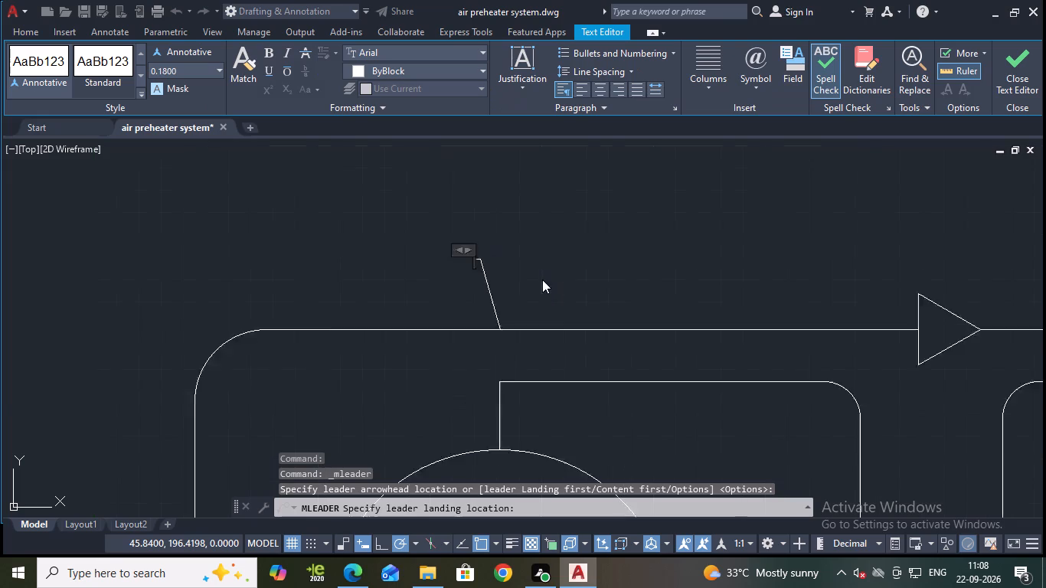
scroll(466, 423, up, 2)
scroll(414, 361, down, 7)
scroll(448, 289, down, 2)
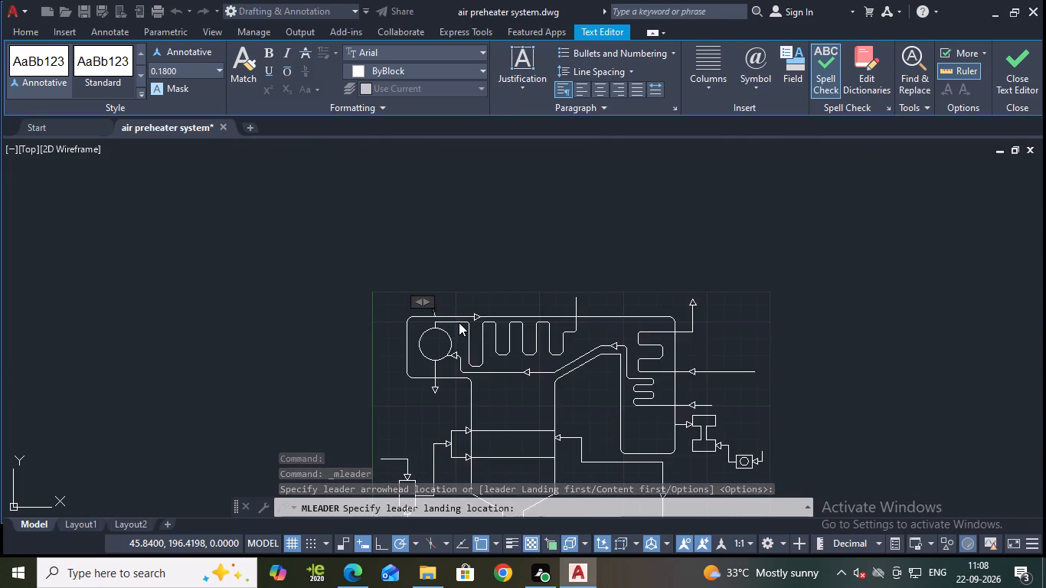
scroll(459, 322, up, 2)
key(Escape)
Change the empty multileader on the casing's top edge to the Standard multileader style.
scroll(380, 299, up, 3)
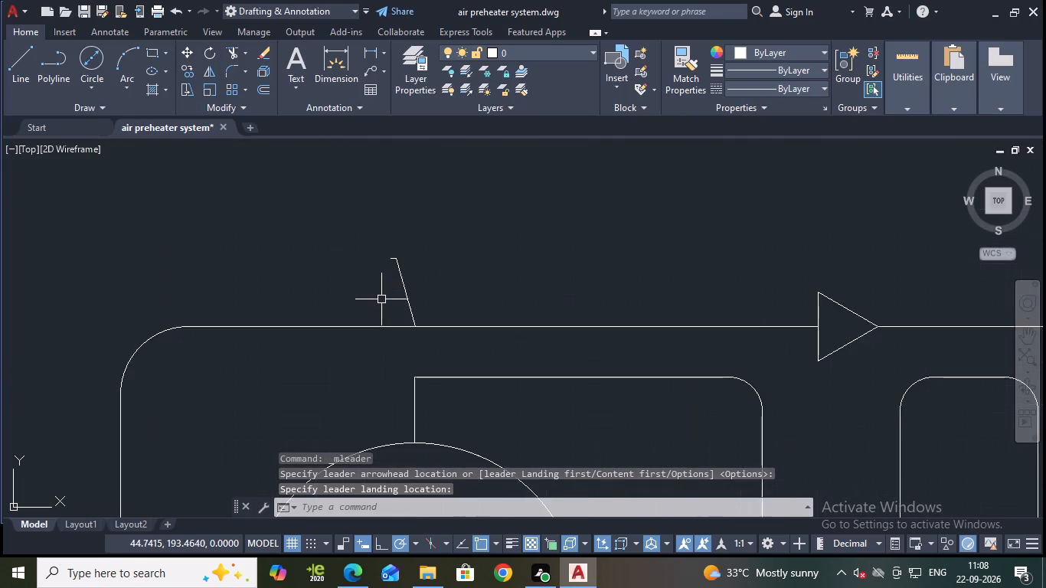
scroll(395, 272, up, 3)
click(400, 237)
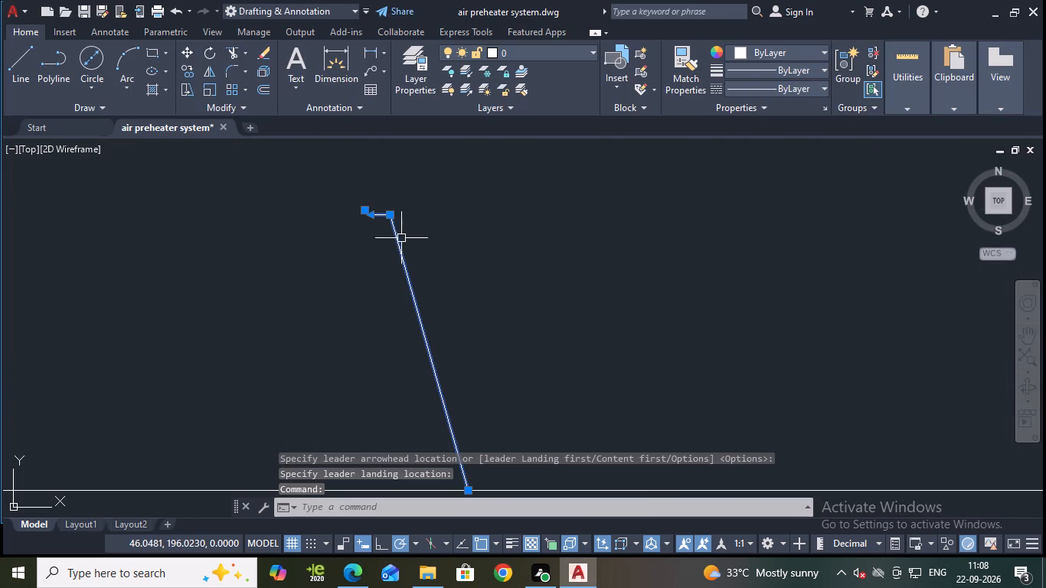
click(329, 106)
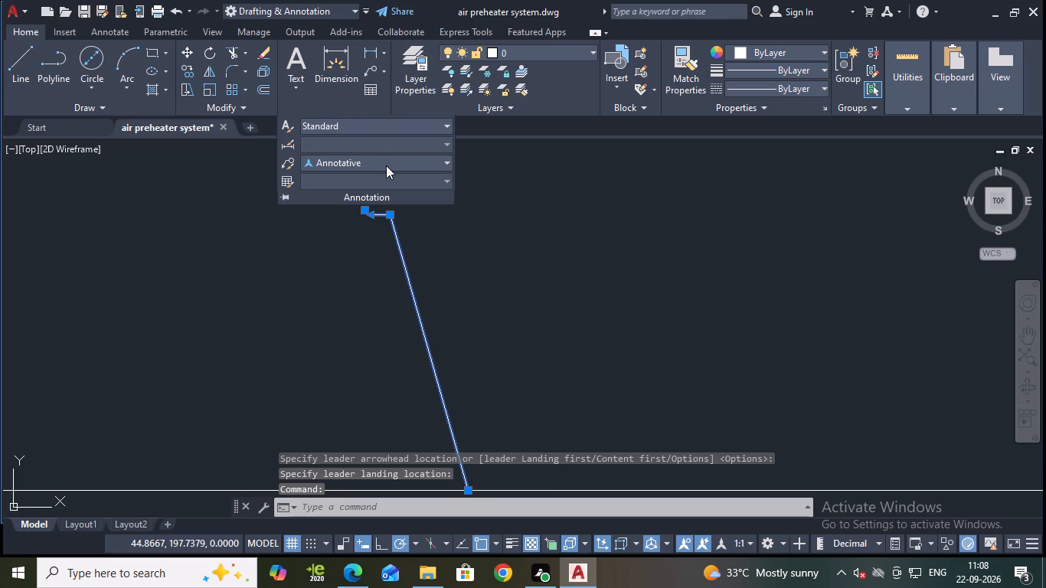
click(386, 165)
click(459, 217)
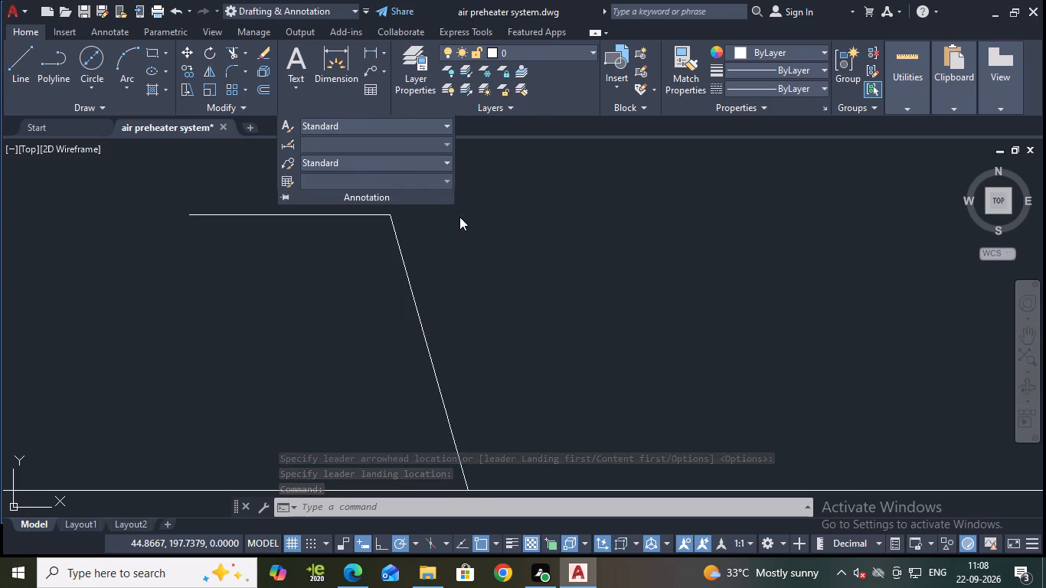
Make Standard the current multileader style.
scroll(511, 247, down, 2)
key(Escape)
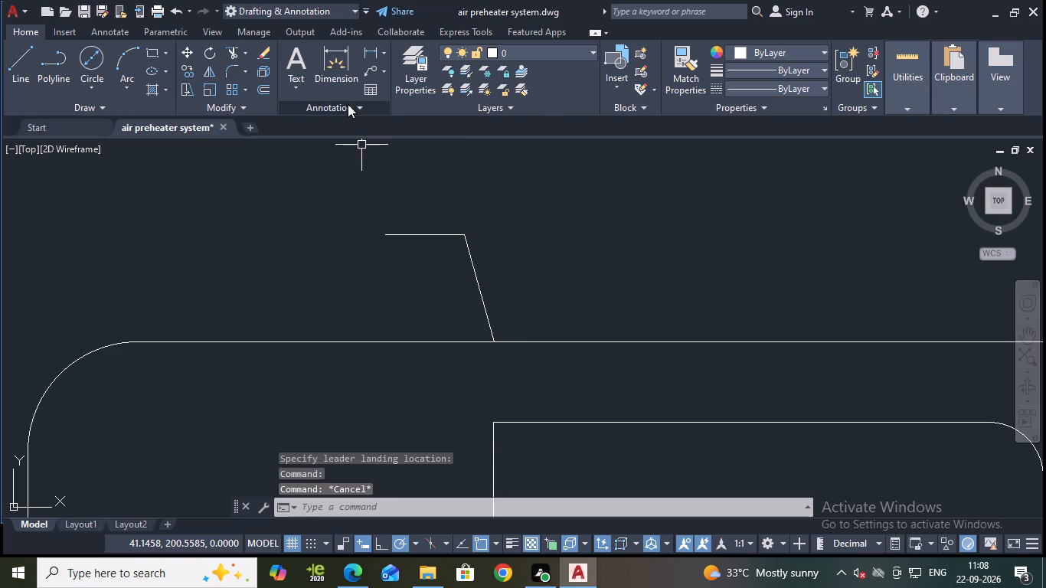
click(348, 104)
click(448, 163)
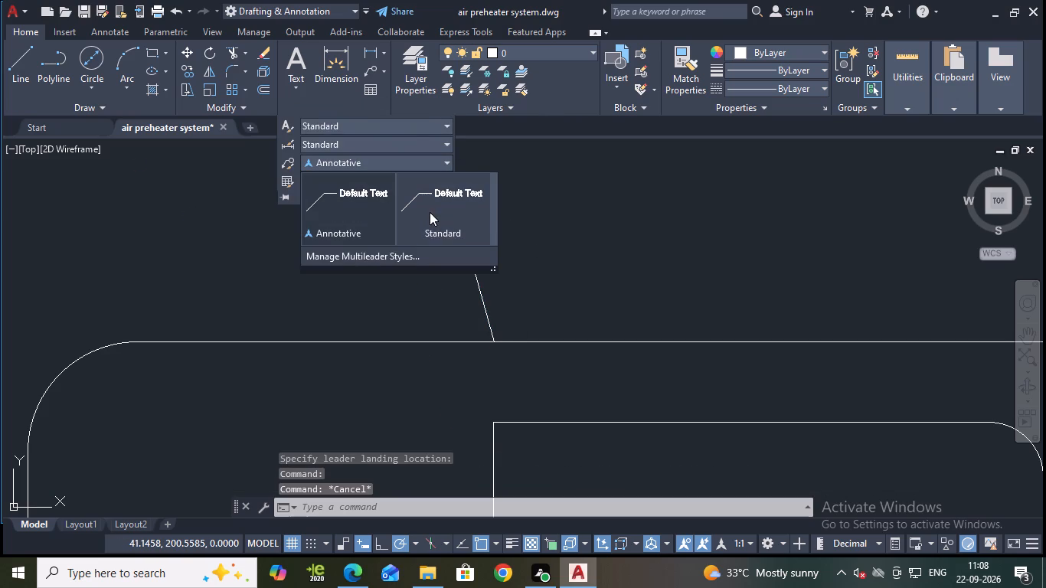
click(440, 237)
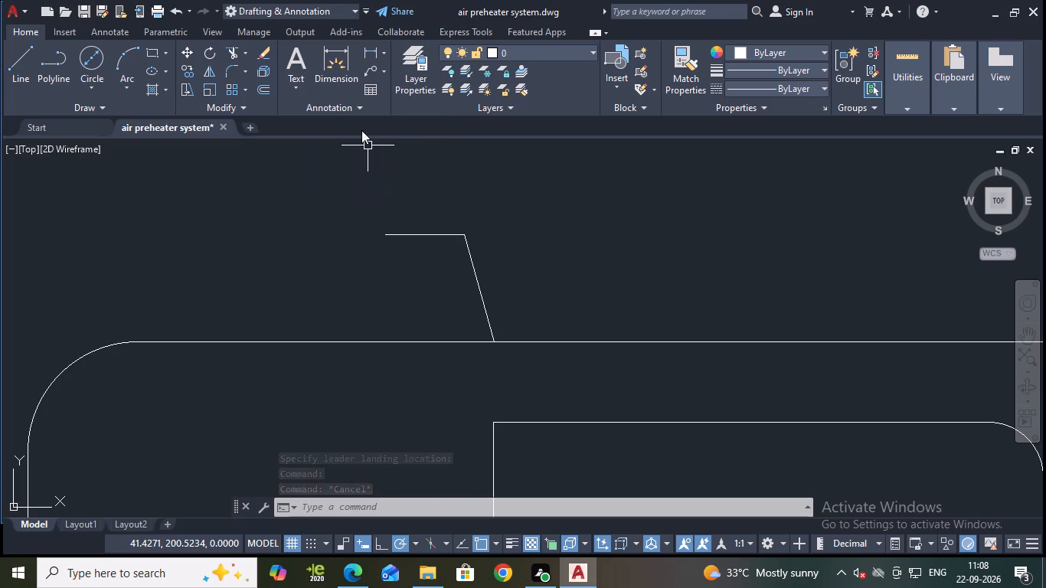
Modify the Standard multileader style, setting its arrowhead size first to 19 and finally to 1000.
click(350, 106)
click(379, 185)
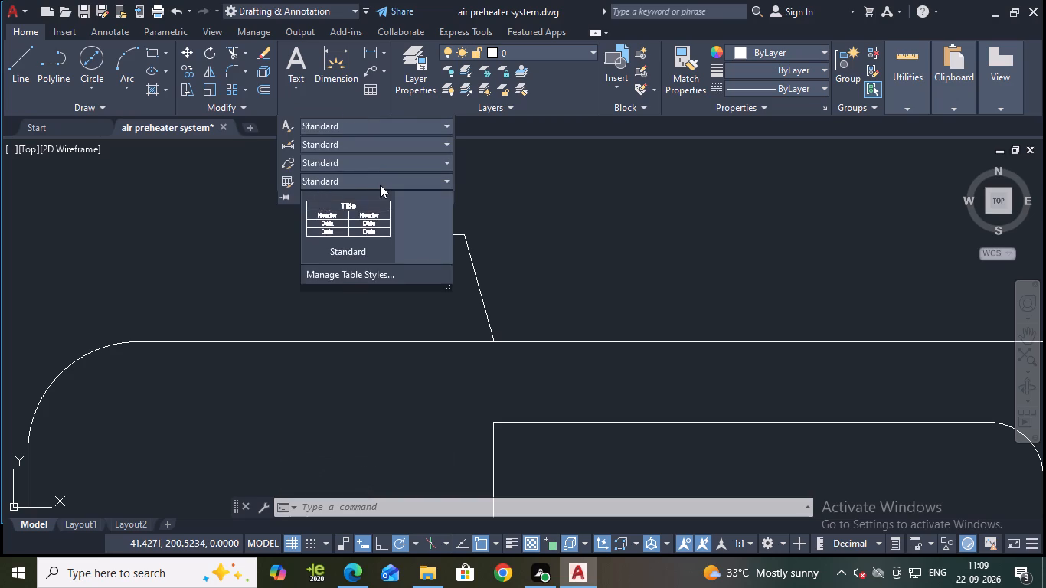
click(380, 185)
click(443, 162)
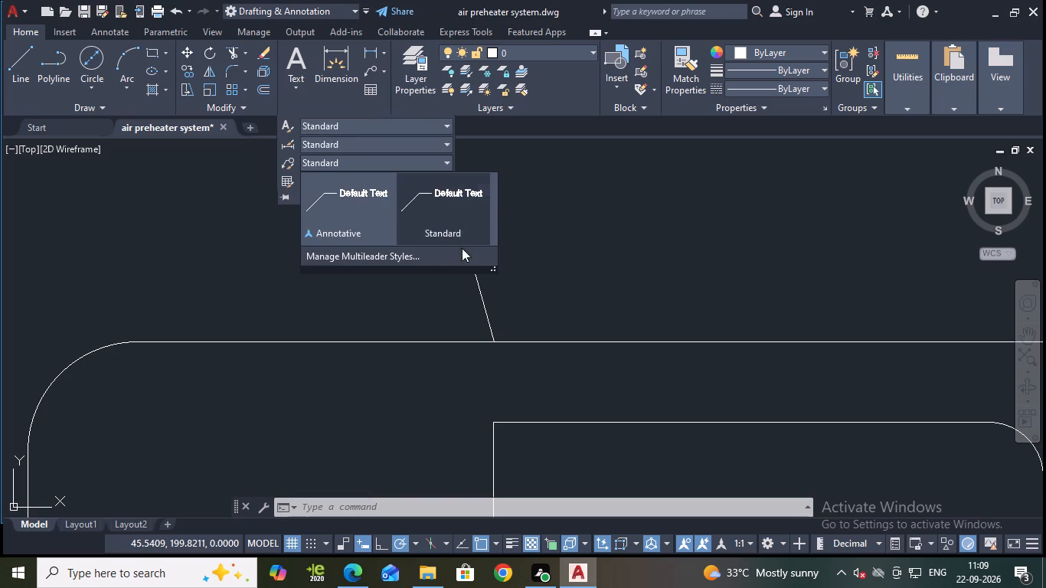
click(459, 256)
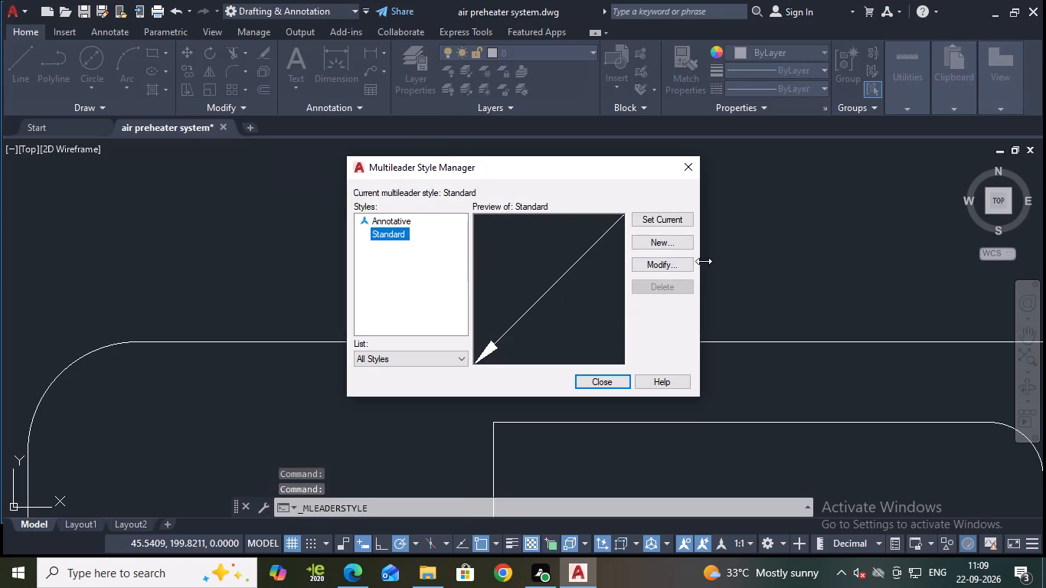
click(659, 261)
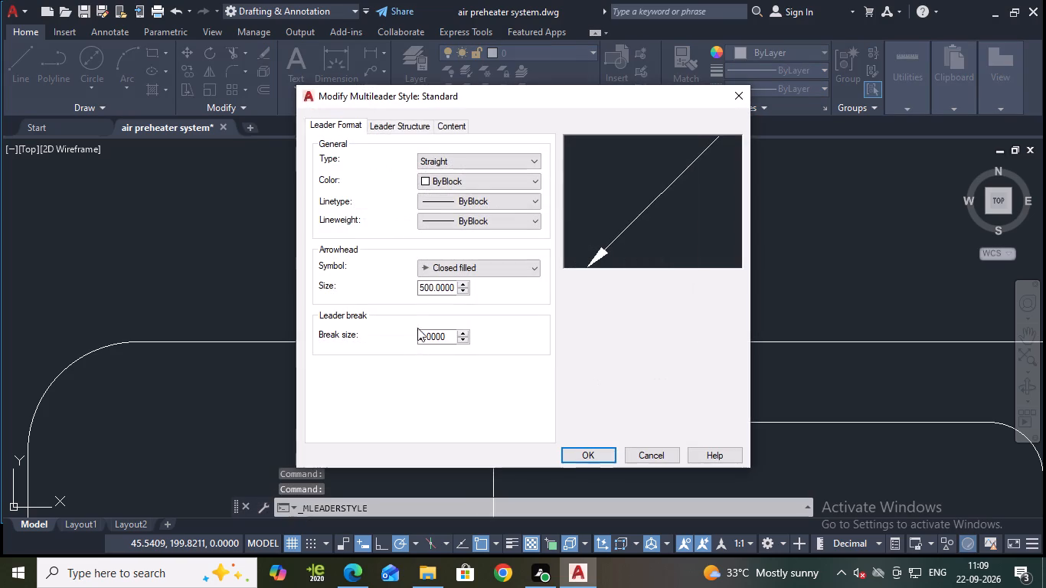
drag(456, 286, 406, 292)
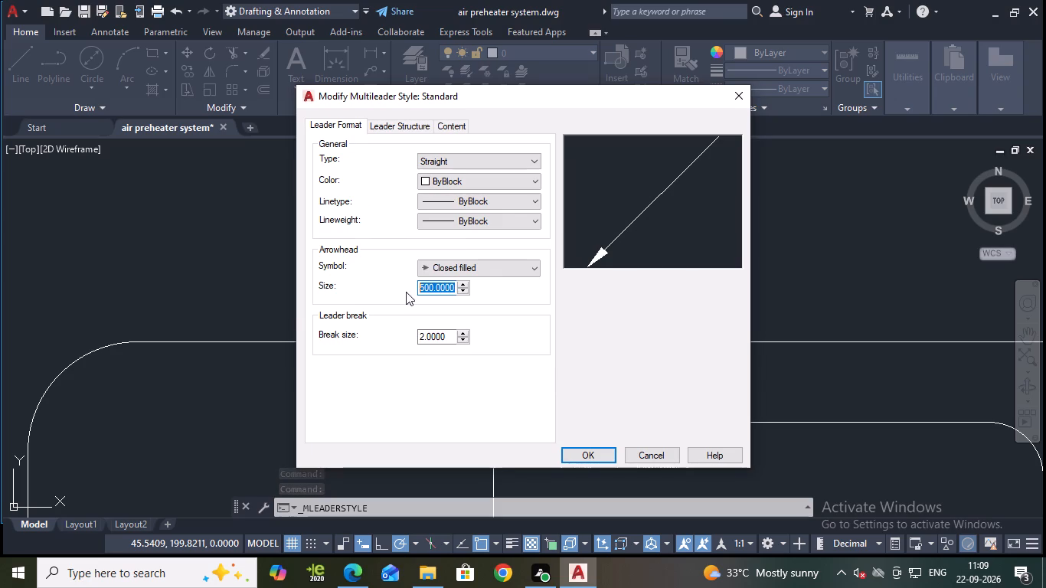
text(19)
click(443, 305)
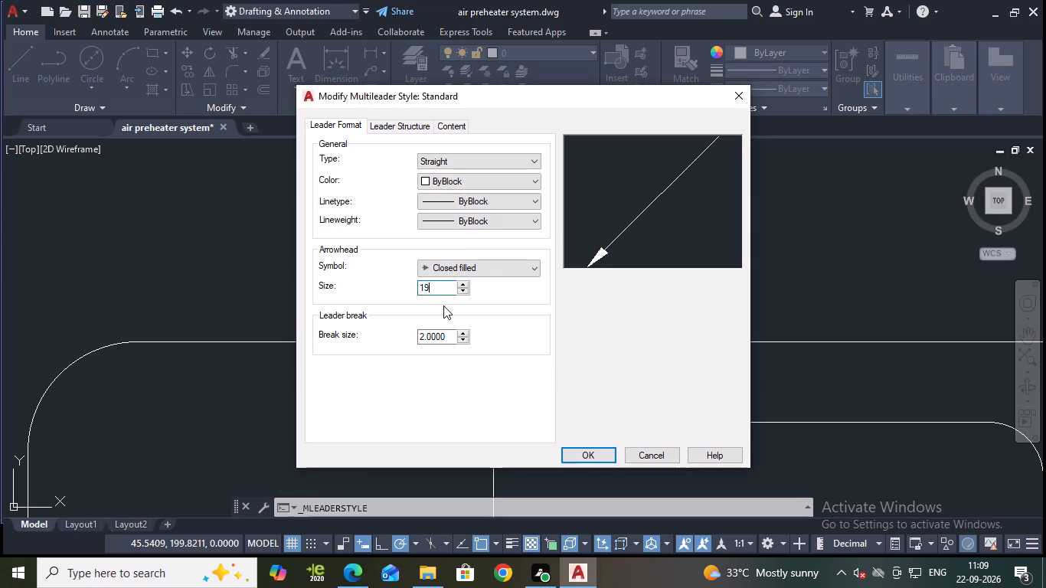
click(443, 297)
click(443, 341)
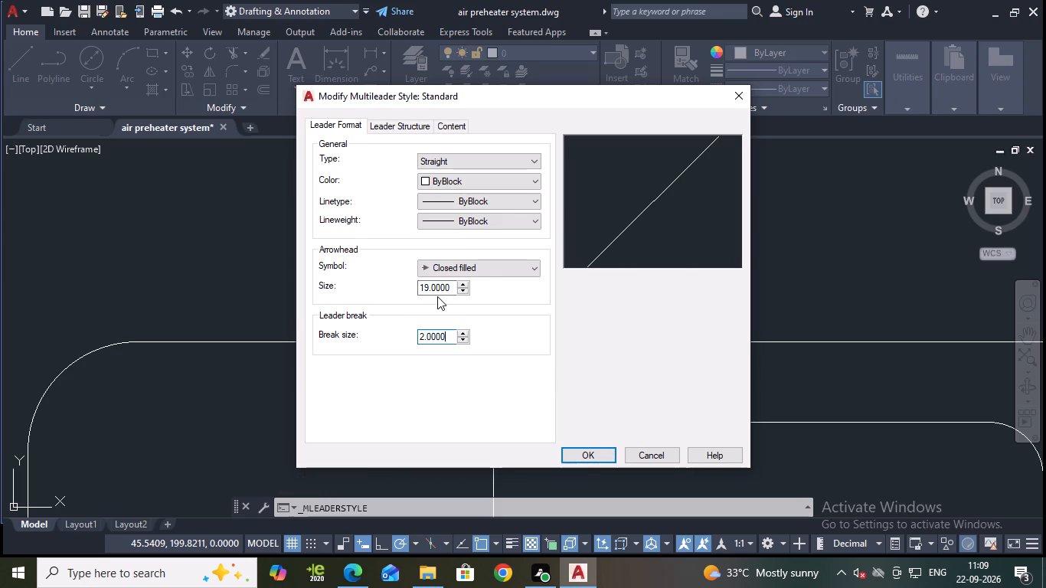
drag(450, 292, 404, 290)
text(1000)
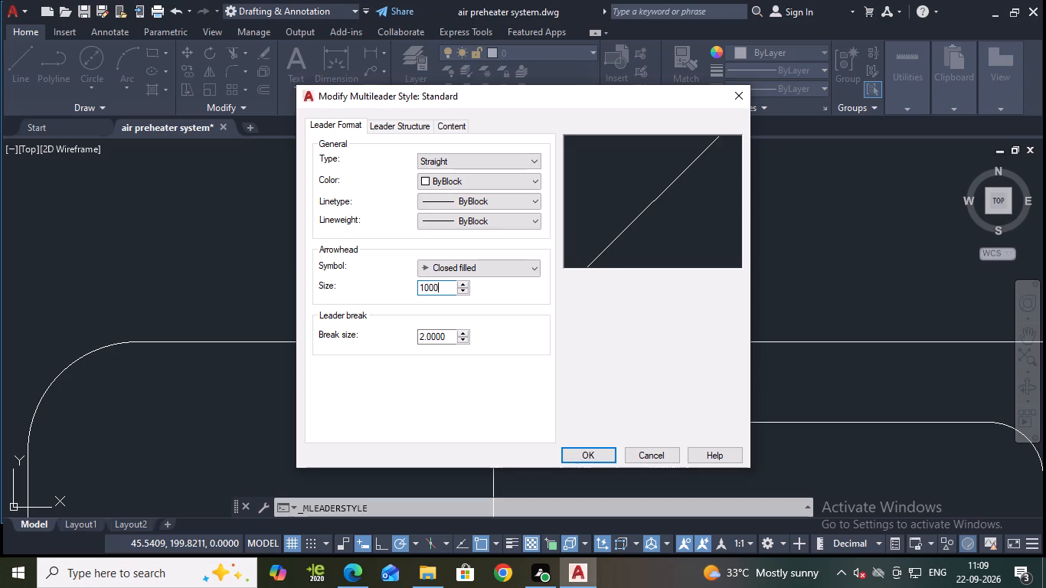
key(Return)
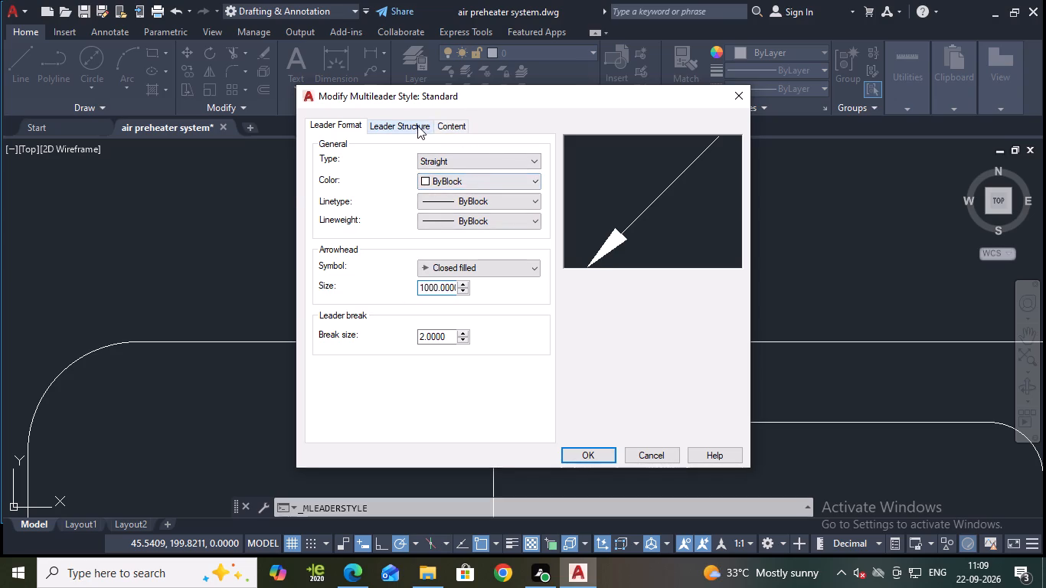
Set the Standard multileader style's specified scale to 50, accept the changes and keep the style current.
click(417, 126)
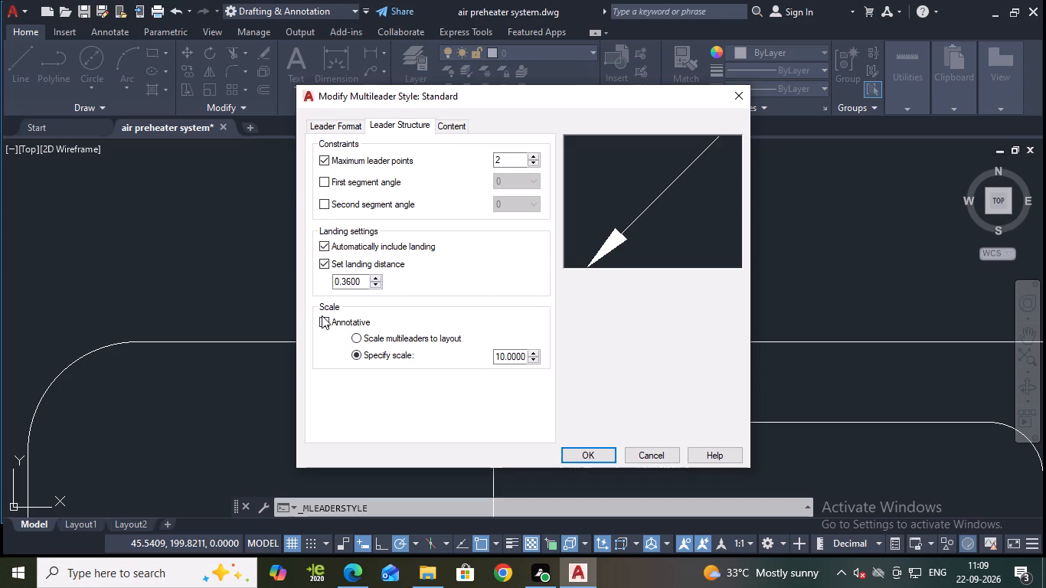
click(517, 360)
drag(524, 358, 488, 348)
text(50)
key(Return)
click(576, 447)
click(660, 220)
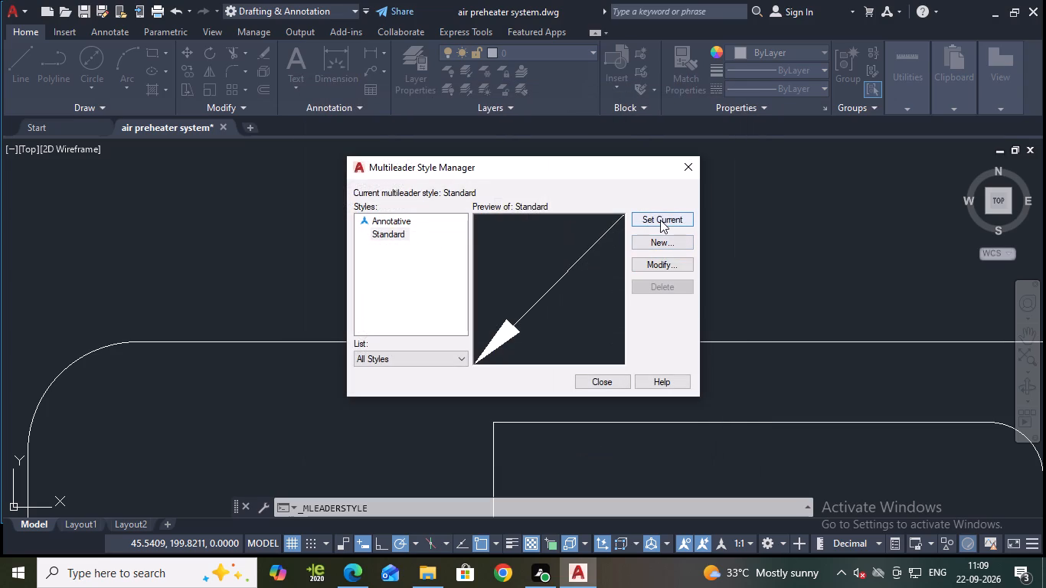
click(609, 380)
Reapply the Standard multileader style to the empty multileader on the casing's top edge.
scroll(492, 337, up, 1)
scroll(492, 337, down, 3)
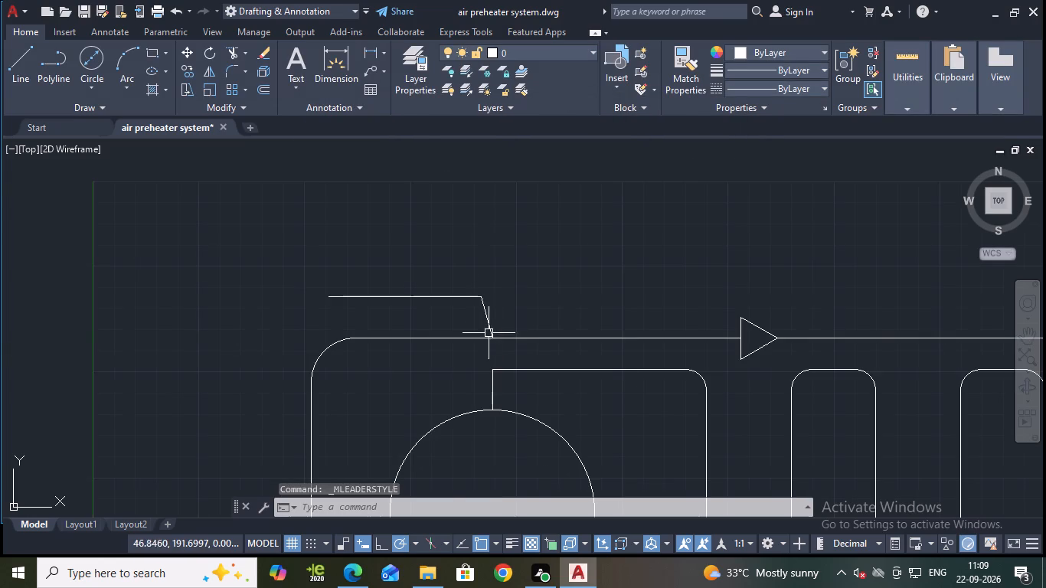
click(417, 299)
click(335, 103)
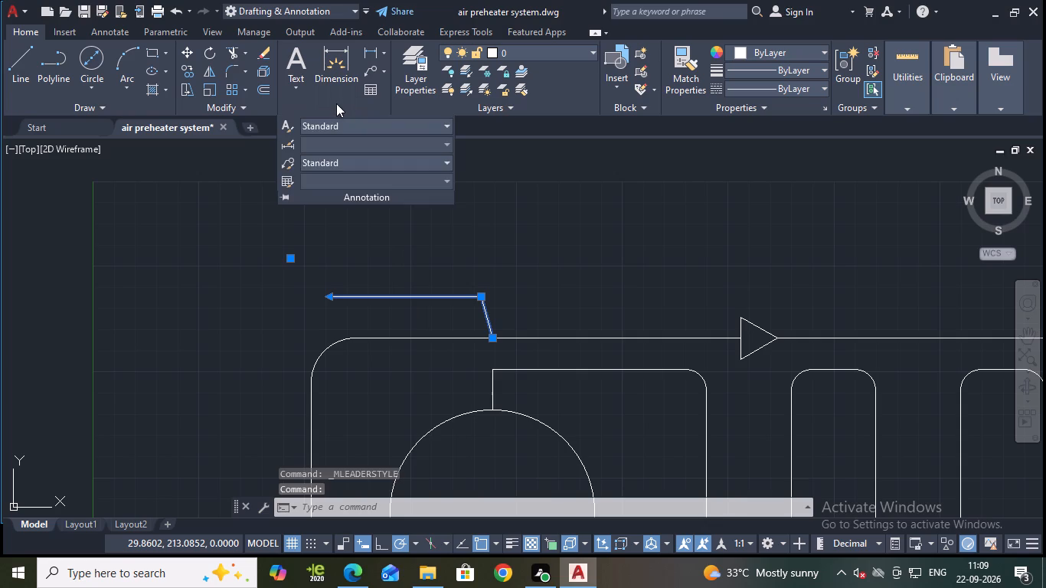
click(443, 162)
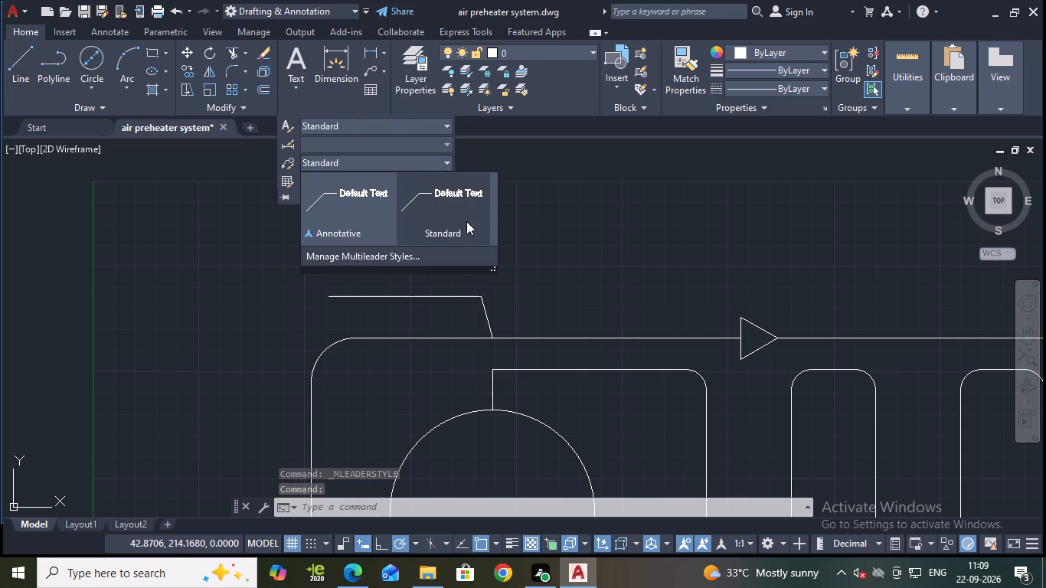
click(454, 211)
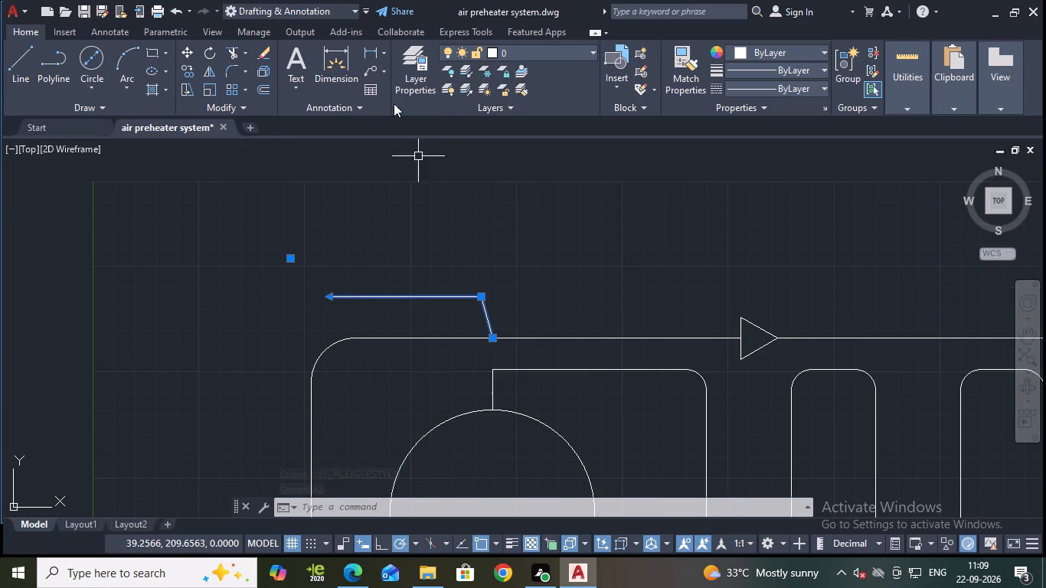
click(360, 118)
click(361, 107)
click(436, 205)
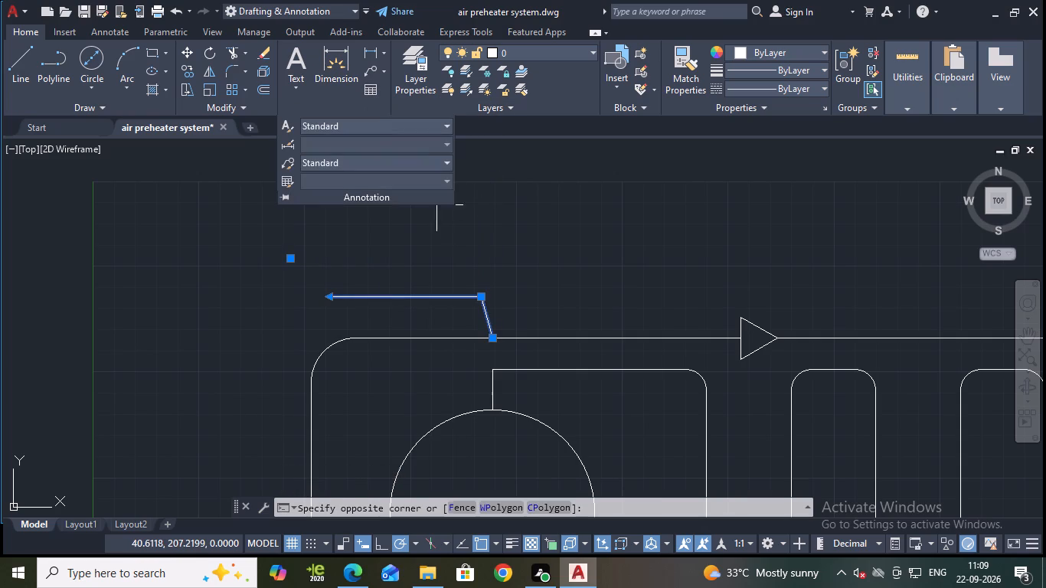
click(425, 199)
click(413, 168)
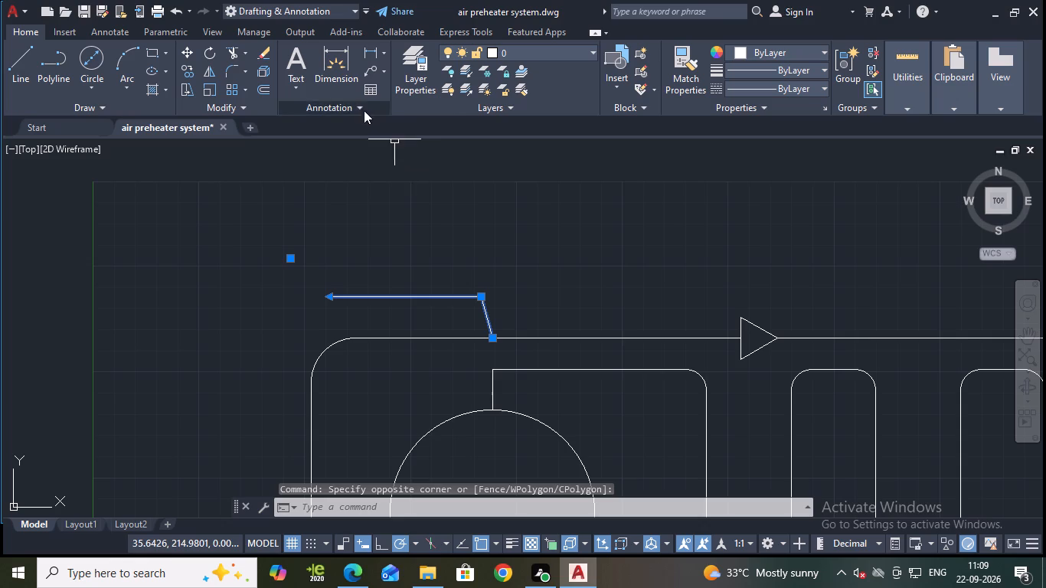
Set the Standard multileader style's specified scale to 10, accept the change and keep the style current.
click(359, 107)
click(438, 157)
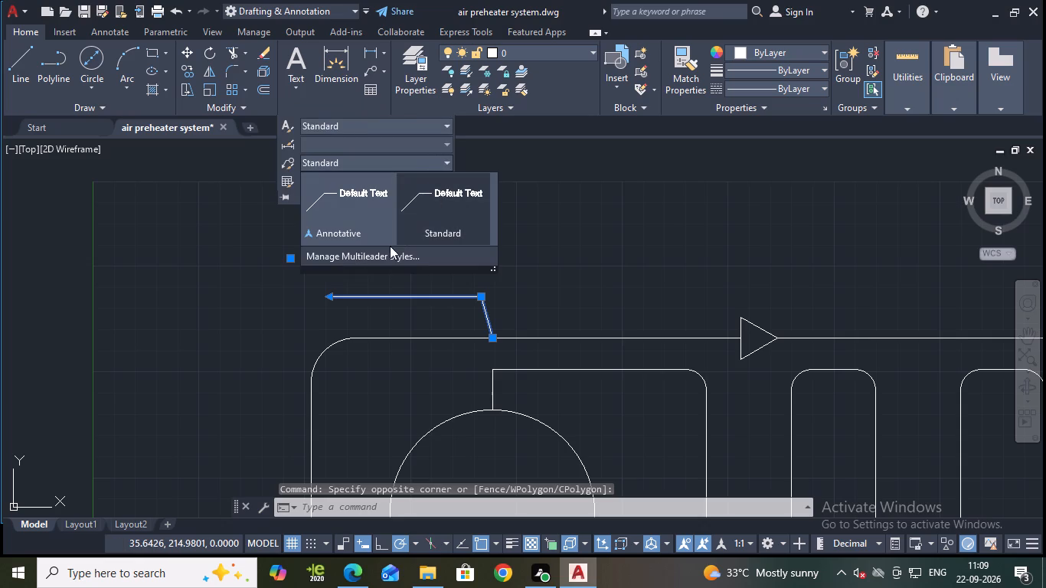
click(385, 259)
click(667, 264)
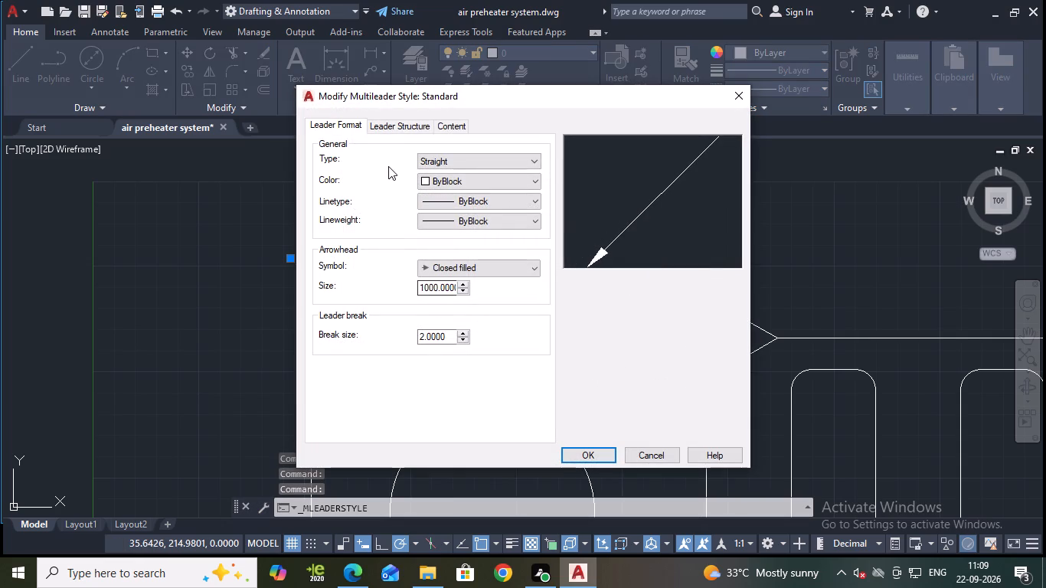
click(378, 117)
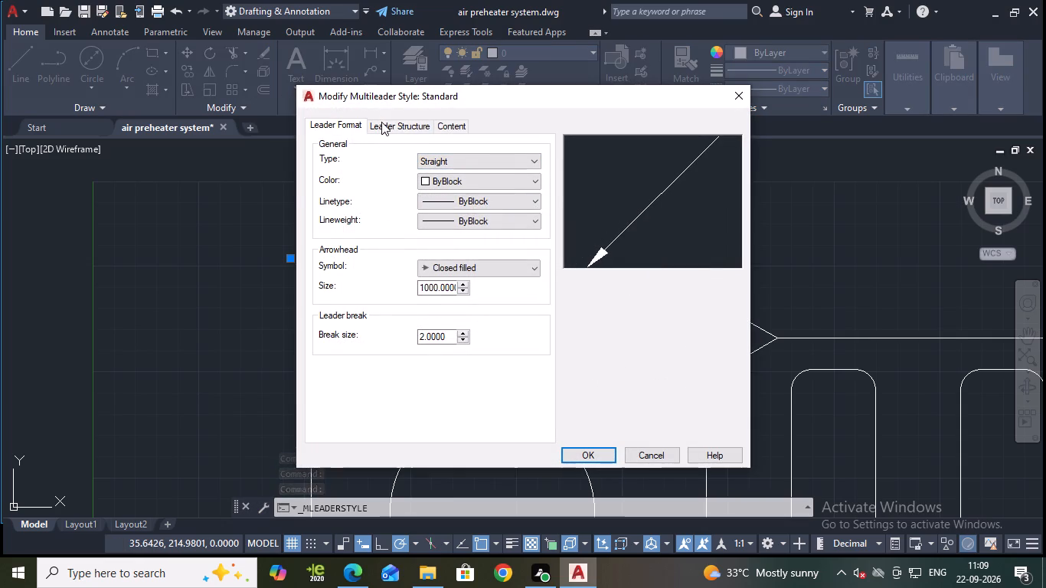
click(386, 124)
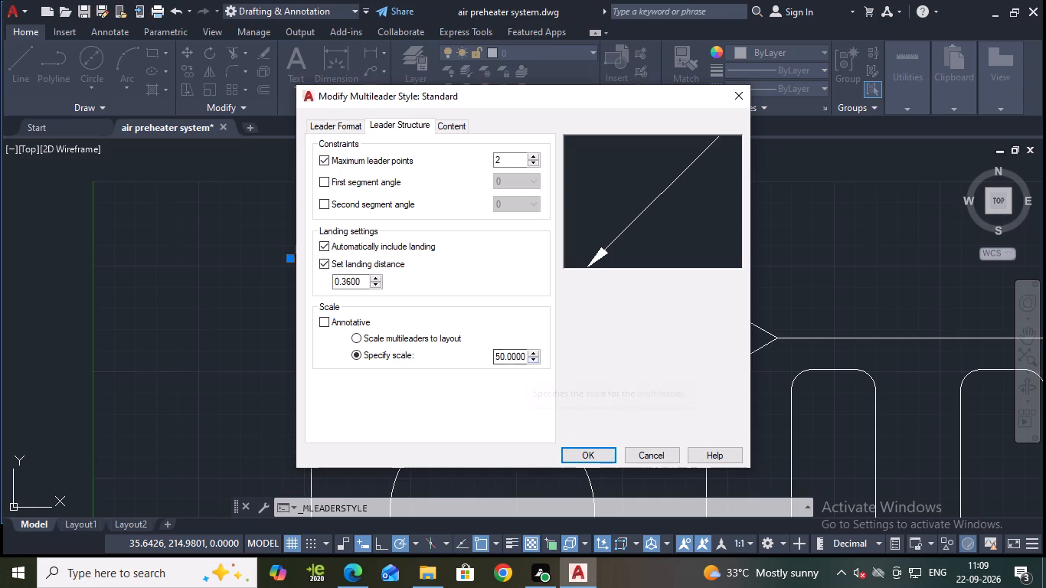
drag(523, 358, 471, 361)
text(10)
click(337, 124)
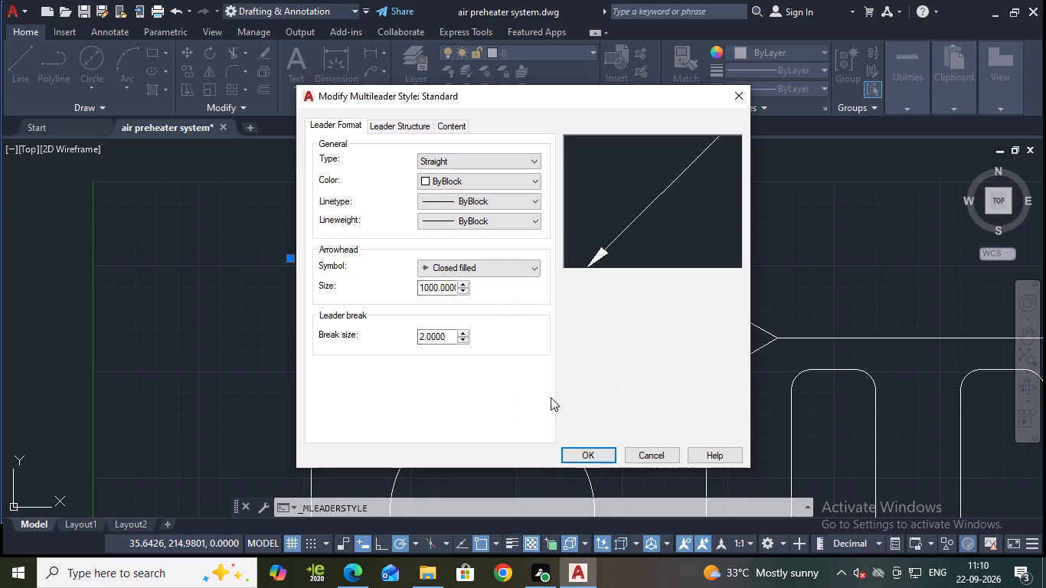
click(581, 461)
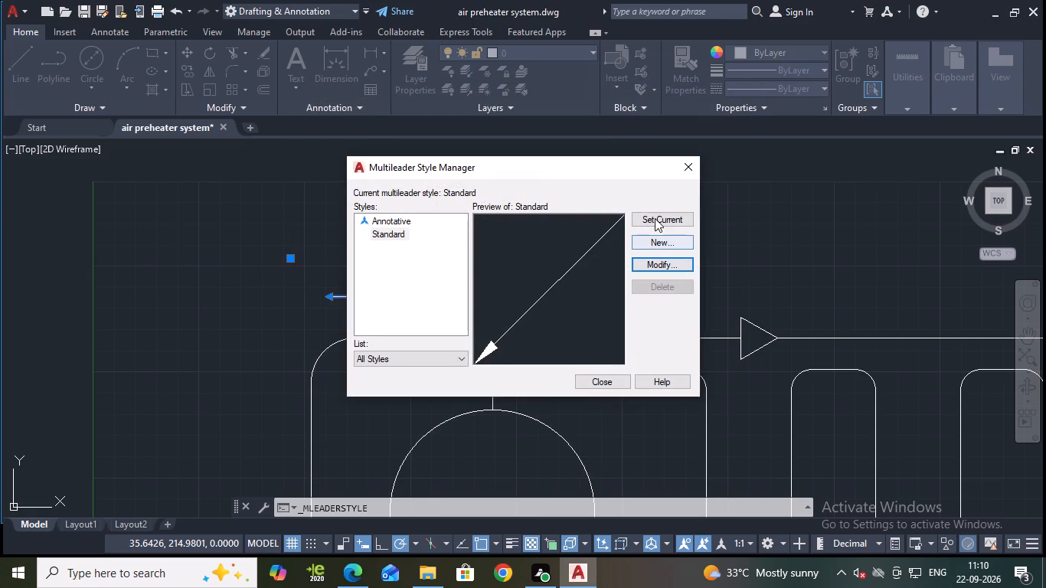
click(655, 217)
click(611, 377)
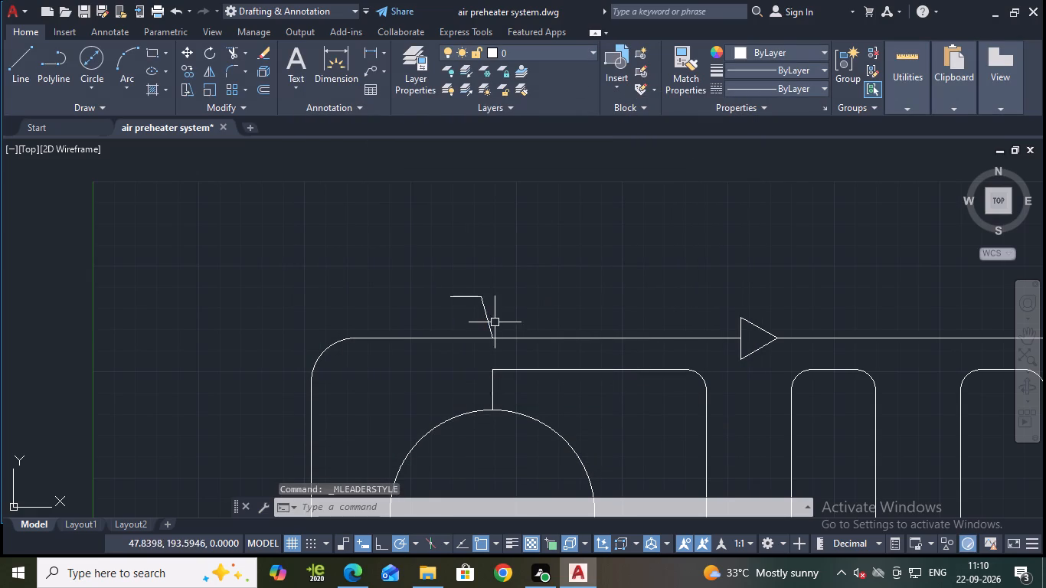
Erase the empty multileader on the casing's top edge.
click(482, 299)
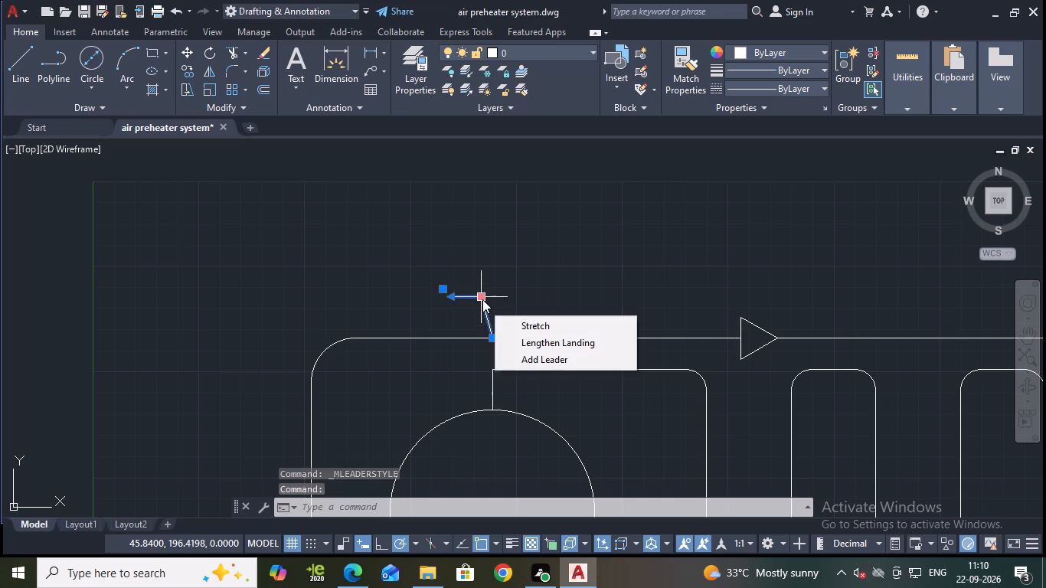
key(e)
key(Return)
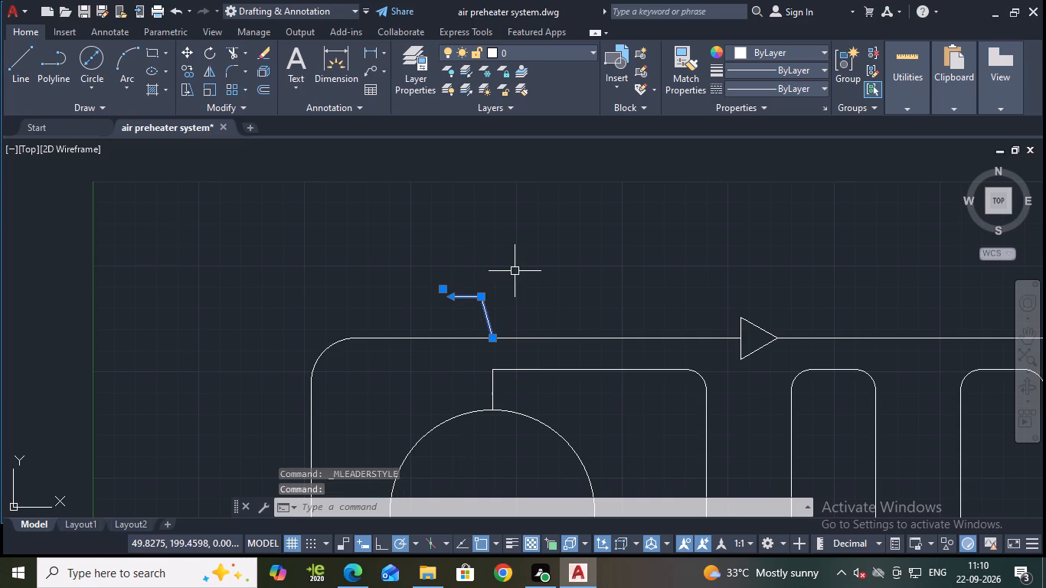
key(Escape)
click(485, 315)
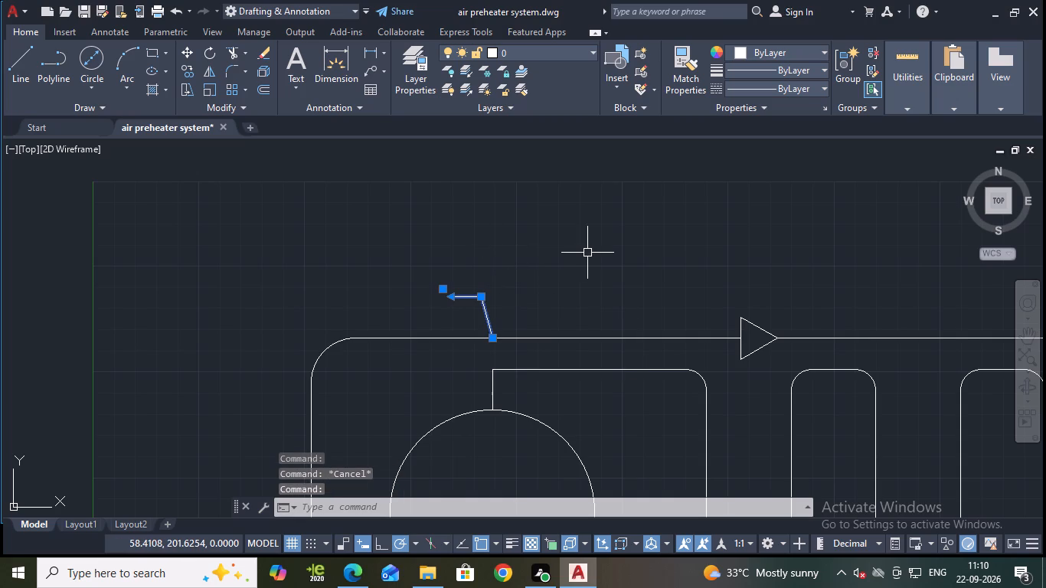
key(e)
key(Return)
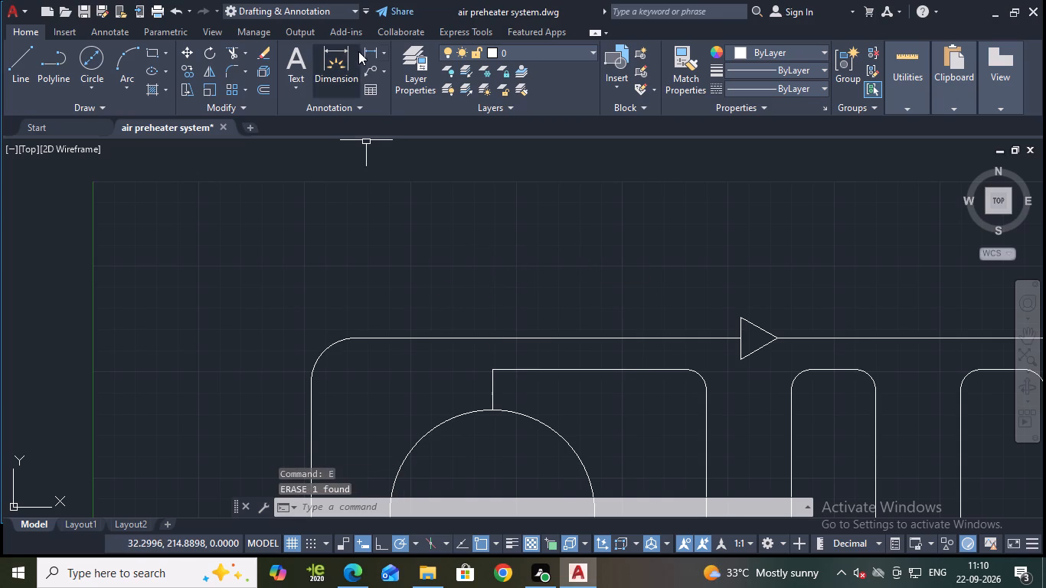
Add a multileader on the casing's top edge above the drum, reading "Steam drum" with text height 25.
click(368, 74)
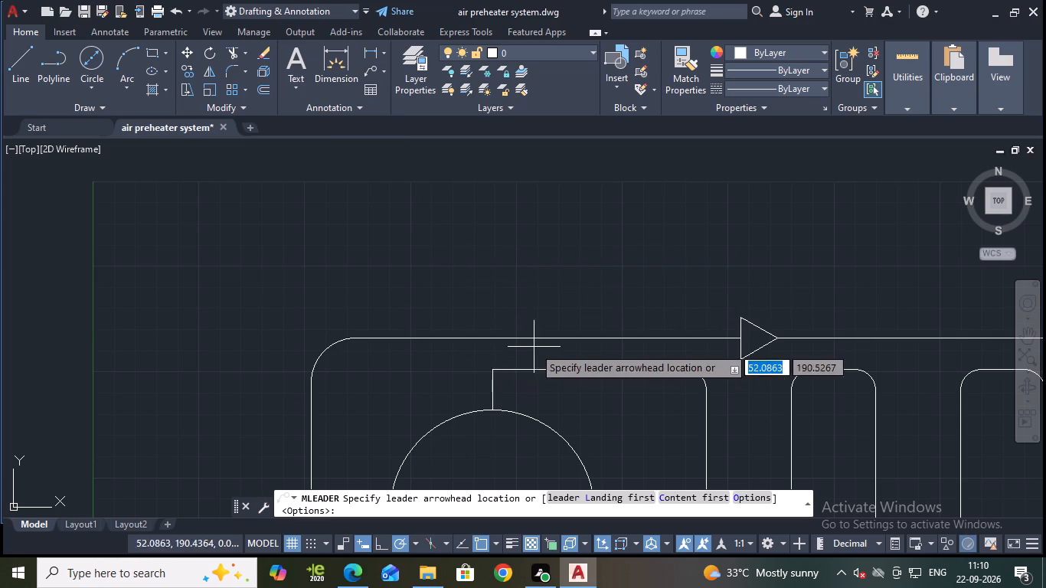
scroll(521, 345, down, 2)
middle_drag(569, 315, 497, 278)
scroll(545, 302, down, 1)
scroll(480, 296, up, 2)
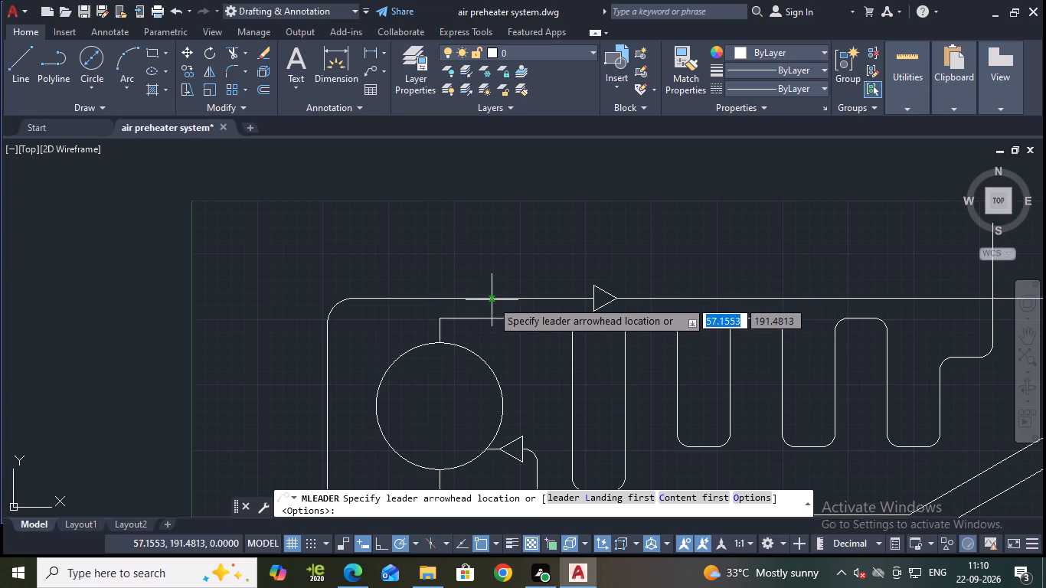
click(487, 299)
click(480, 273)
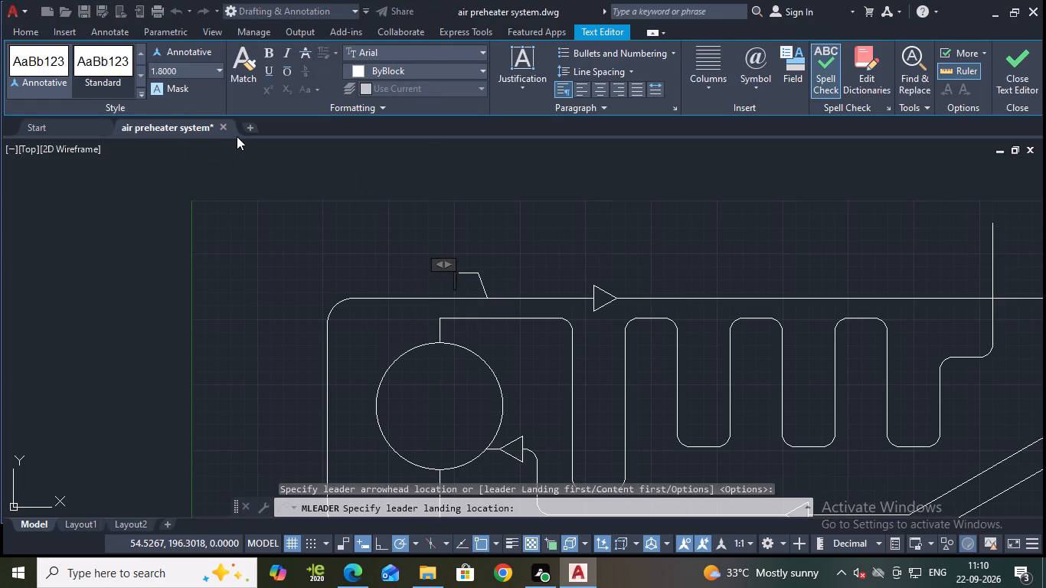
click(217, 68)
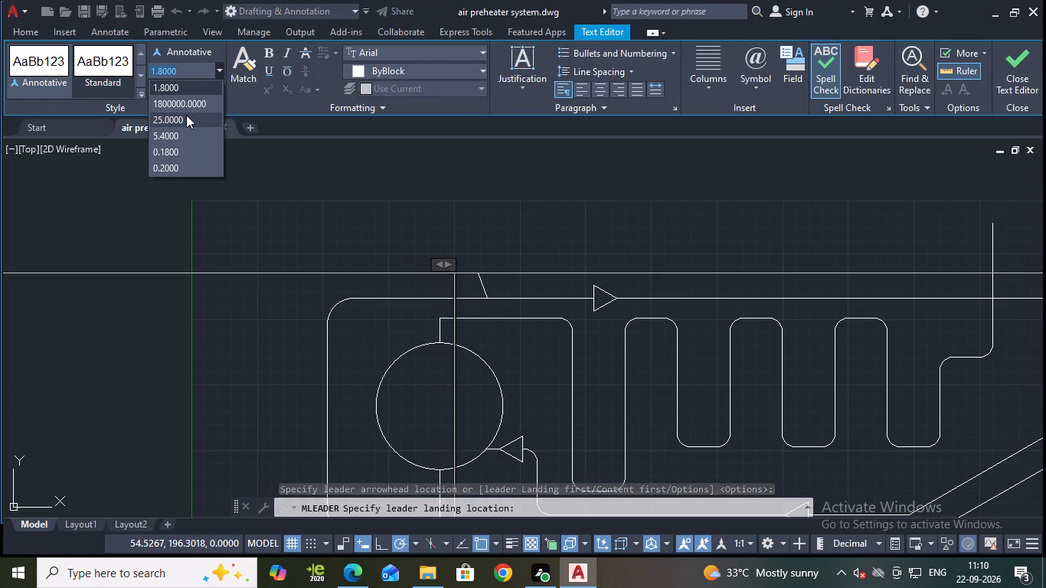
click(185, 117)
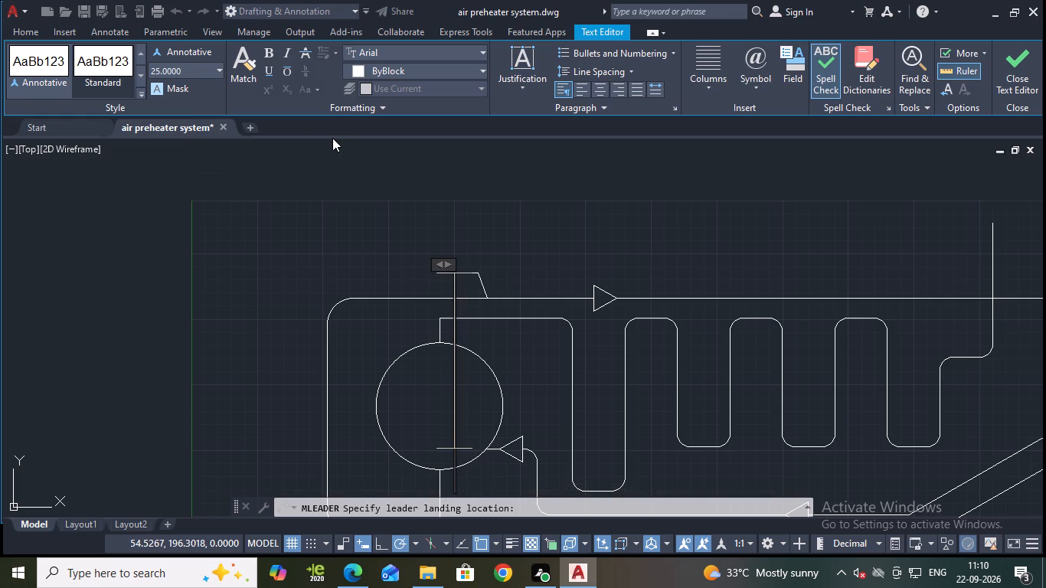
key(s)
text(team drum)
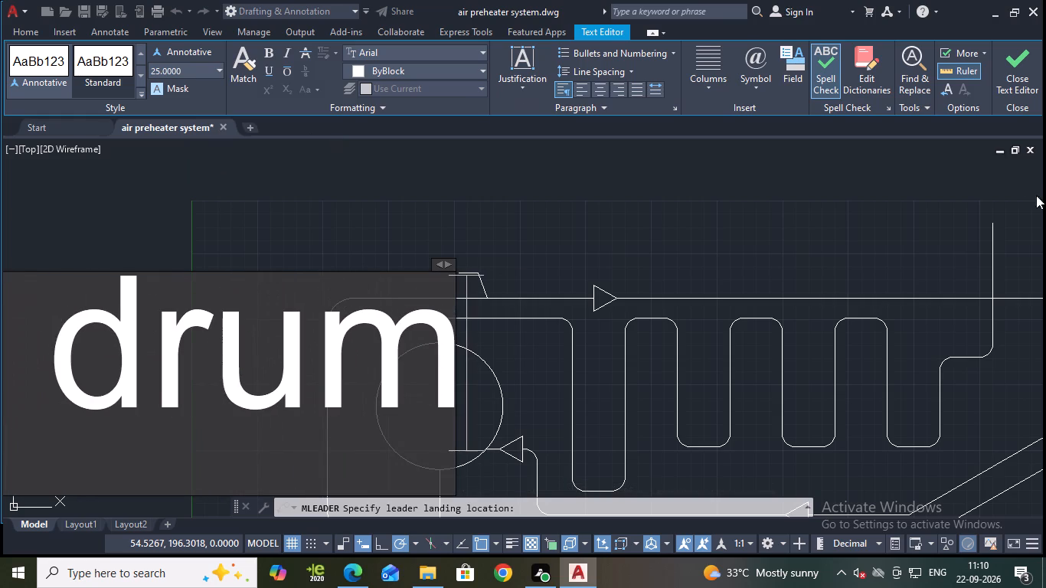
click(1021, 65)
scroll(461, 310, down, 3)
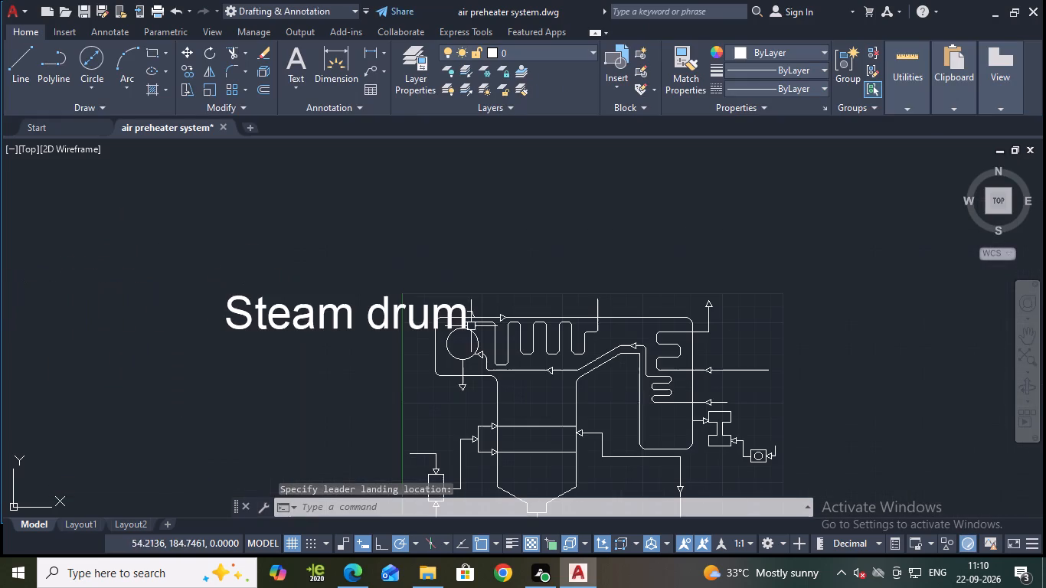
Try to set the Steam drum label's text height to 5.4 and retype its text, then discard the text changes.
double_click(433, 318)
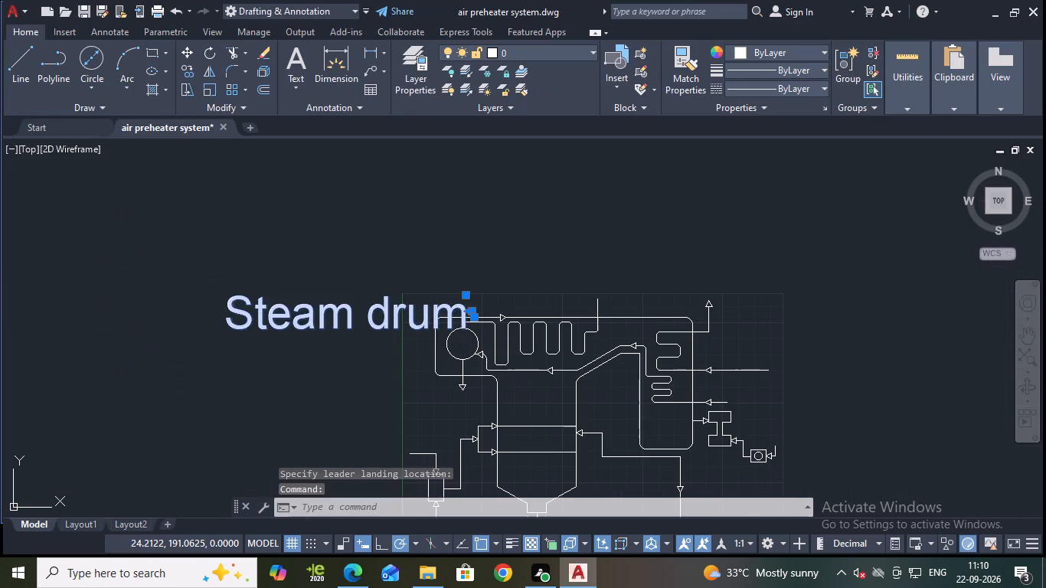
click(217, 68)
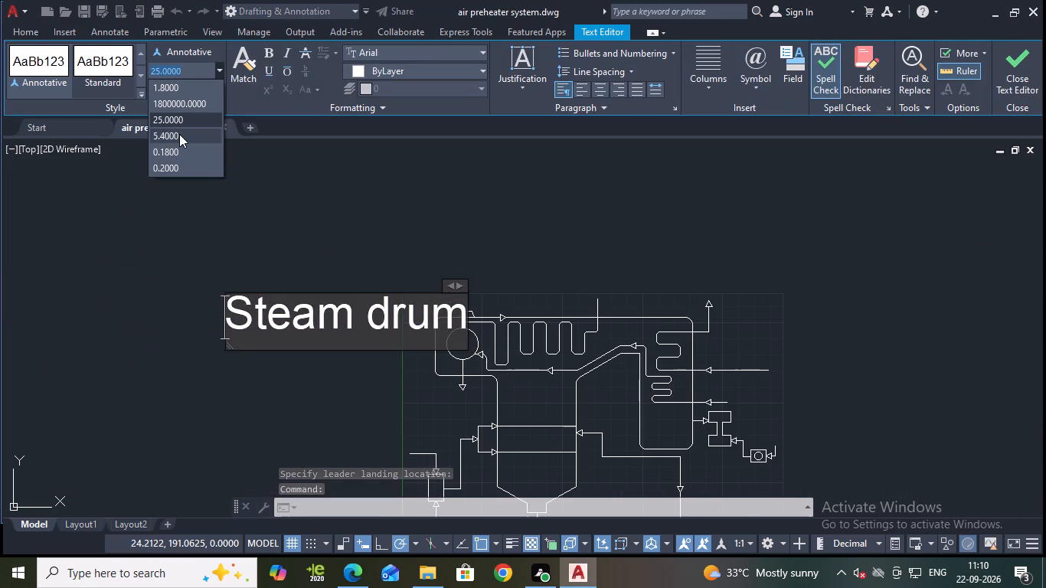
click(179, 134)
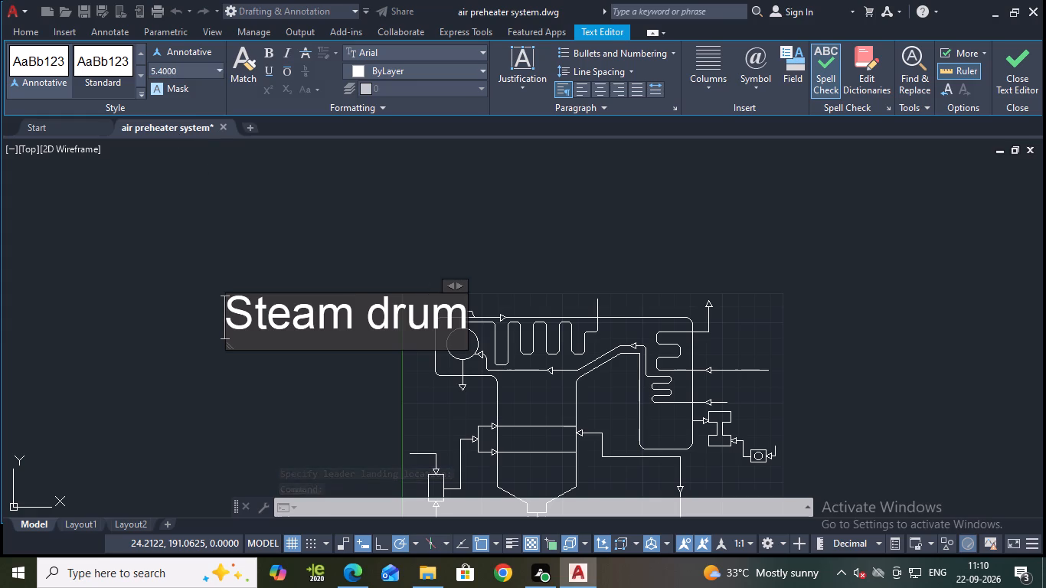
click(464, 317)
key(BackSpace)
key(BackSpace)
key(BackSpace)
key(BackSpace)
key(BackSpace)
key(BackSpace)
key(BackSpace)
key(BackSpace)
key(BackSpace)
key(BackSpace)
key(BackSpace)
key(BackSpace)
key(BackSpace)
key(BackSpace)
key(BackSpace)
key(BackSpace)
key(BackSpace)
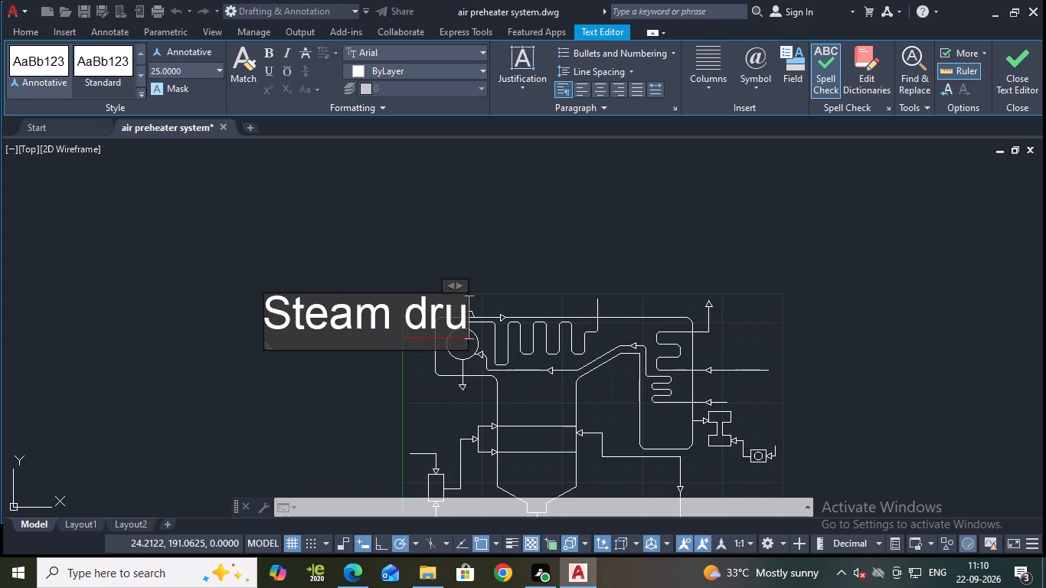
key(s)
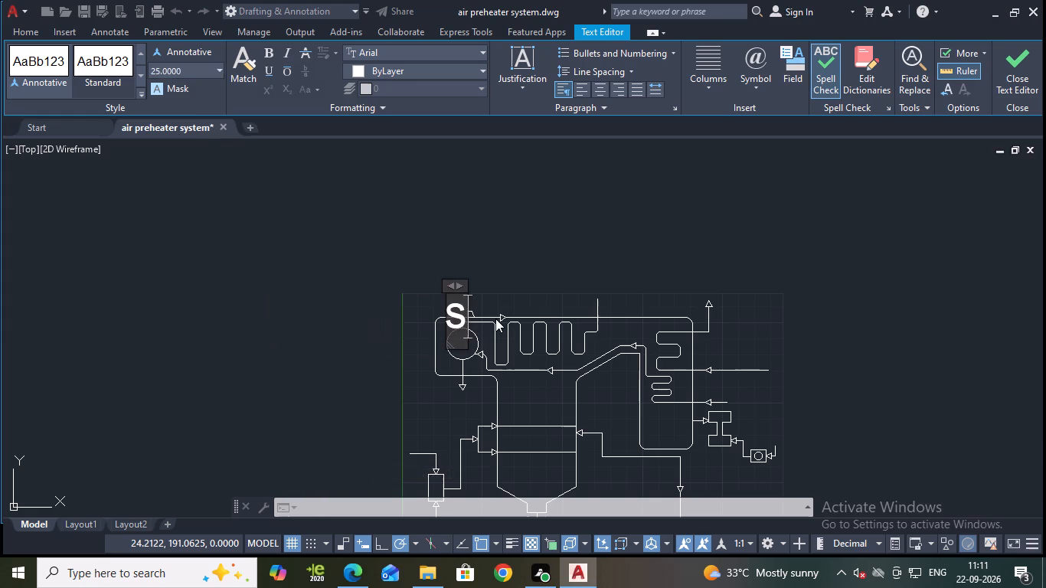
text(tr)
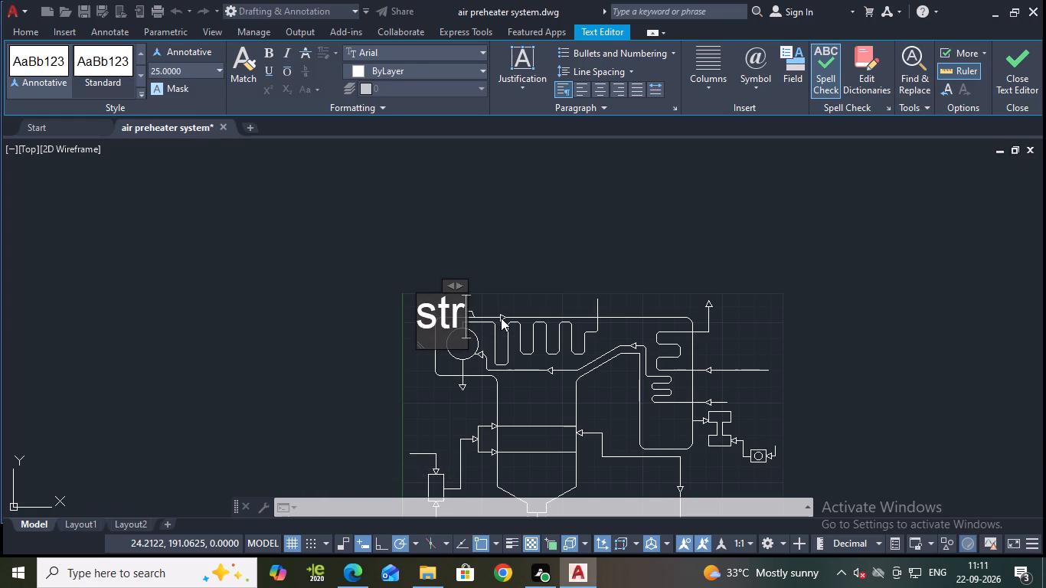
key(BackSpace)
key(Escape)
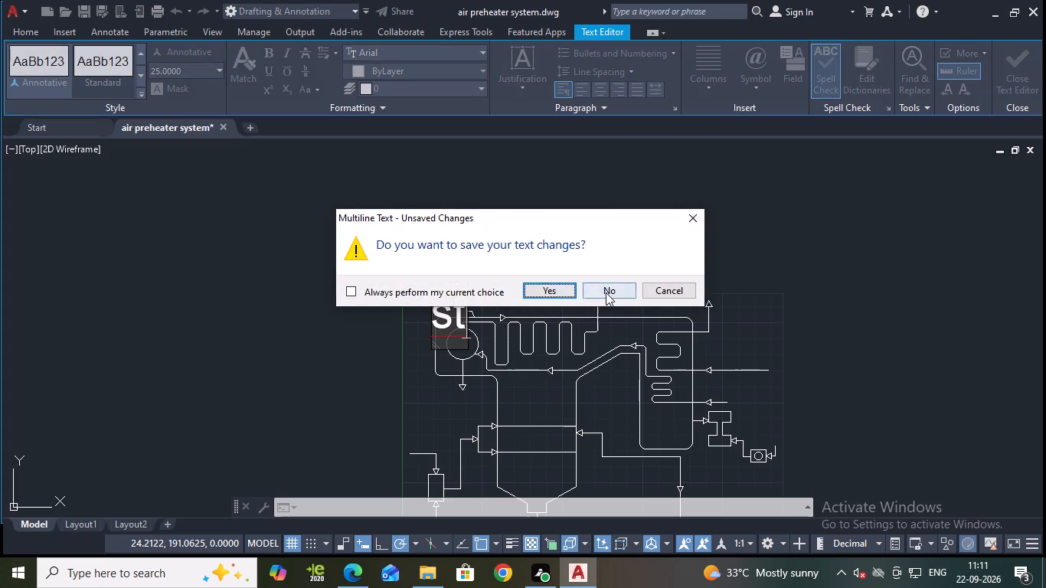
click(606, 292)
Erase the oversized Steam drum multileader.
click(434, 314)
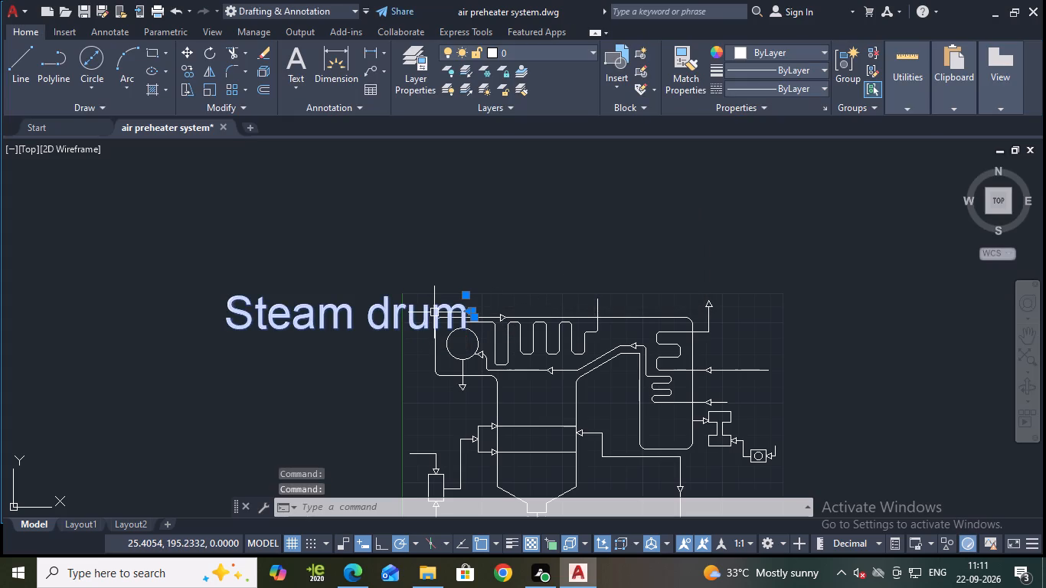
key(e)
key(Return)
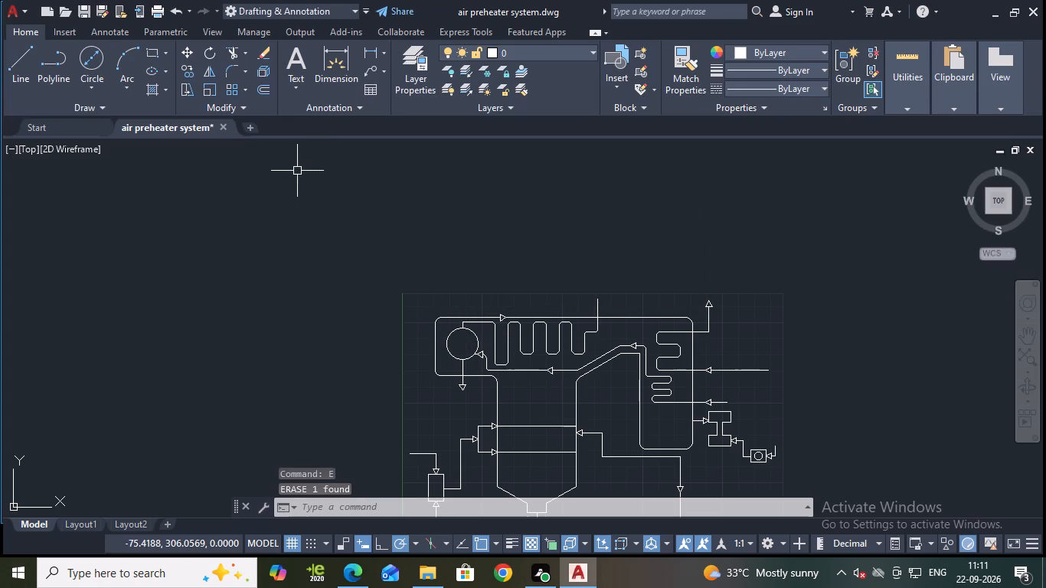
Place a new multileader on the casing's top edge near the drum and set its text height to 15.
click(363, 70)
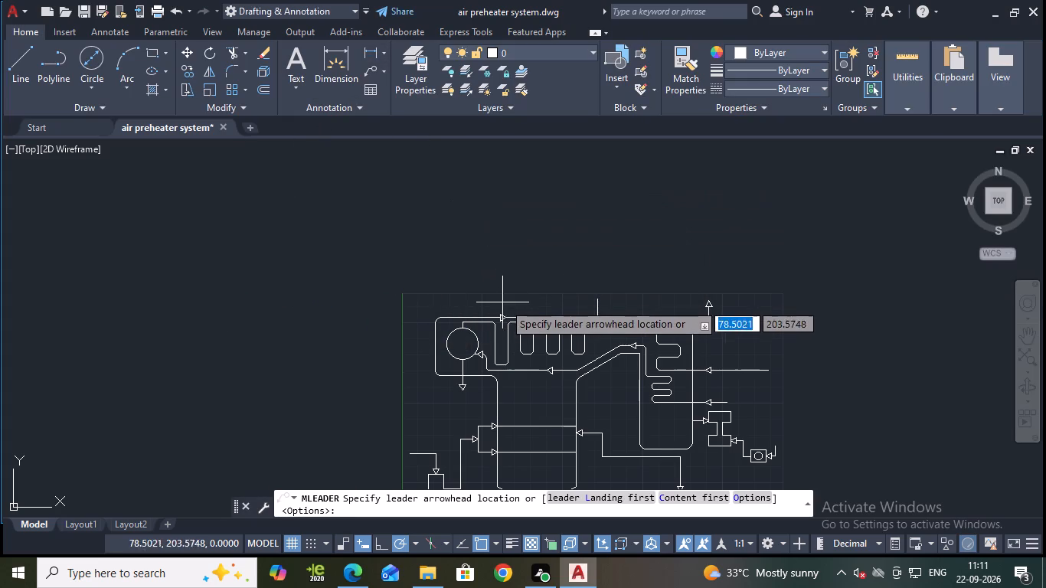
scroll(505, 308, up, 2)
click(440, 335)
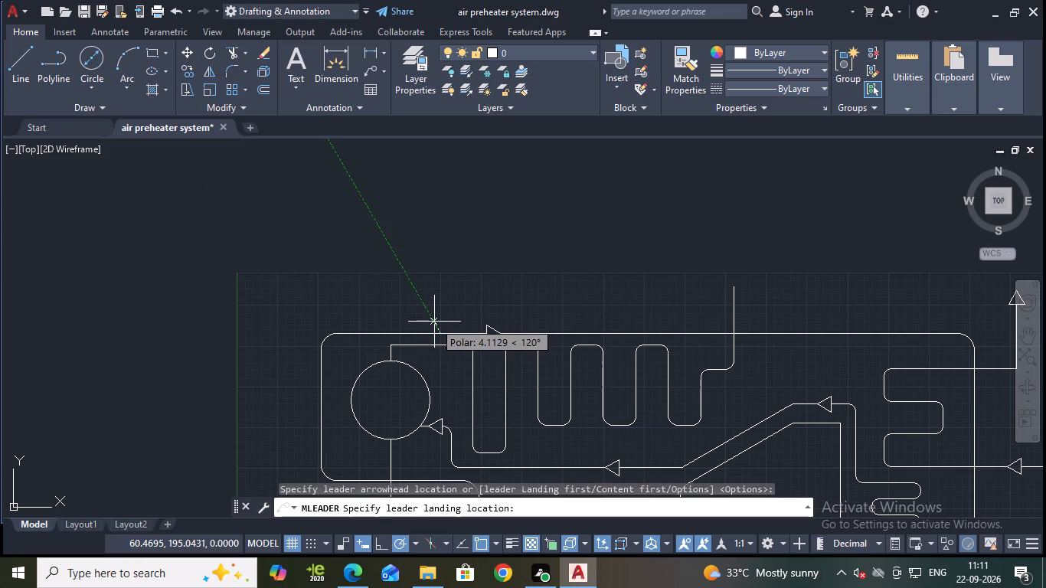
click(430, 313)
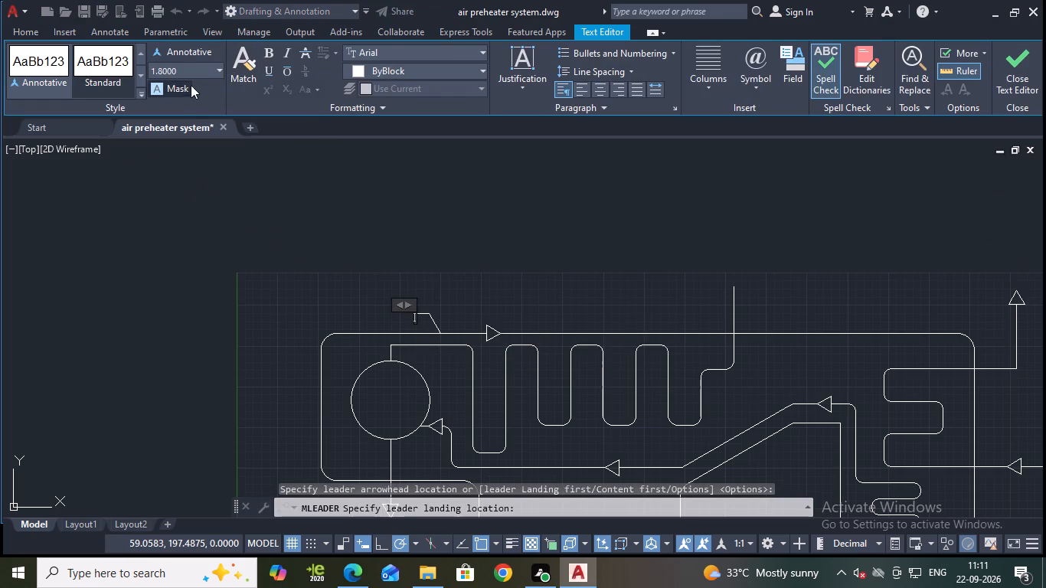
click(220, 75)
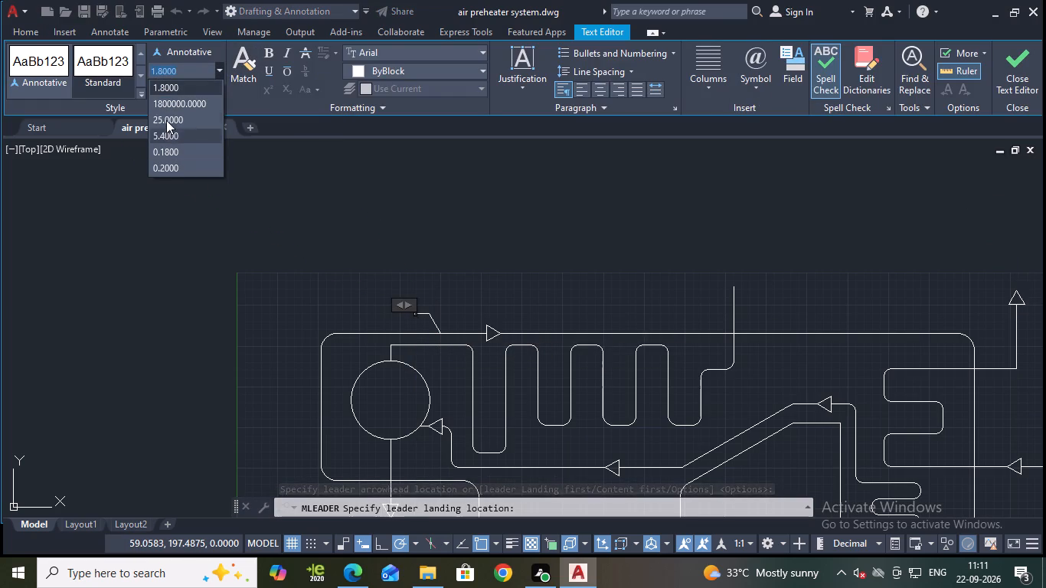
click(188, 69)
drag(190, 69, 152, 71)
text(15)
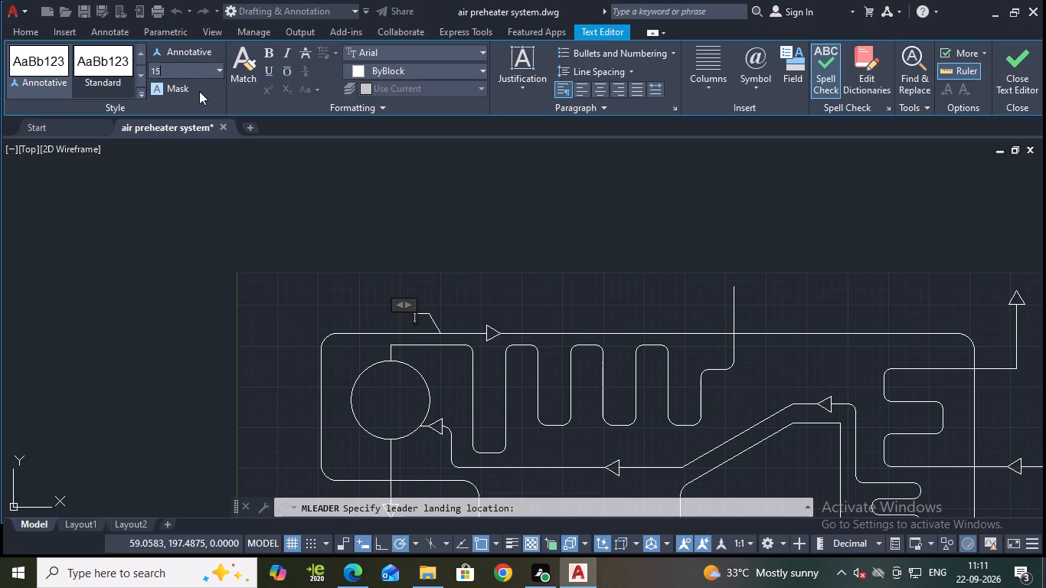
key(Return)
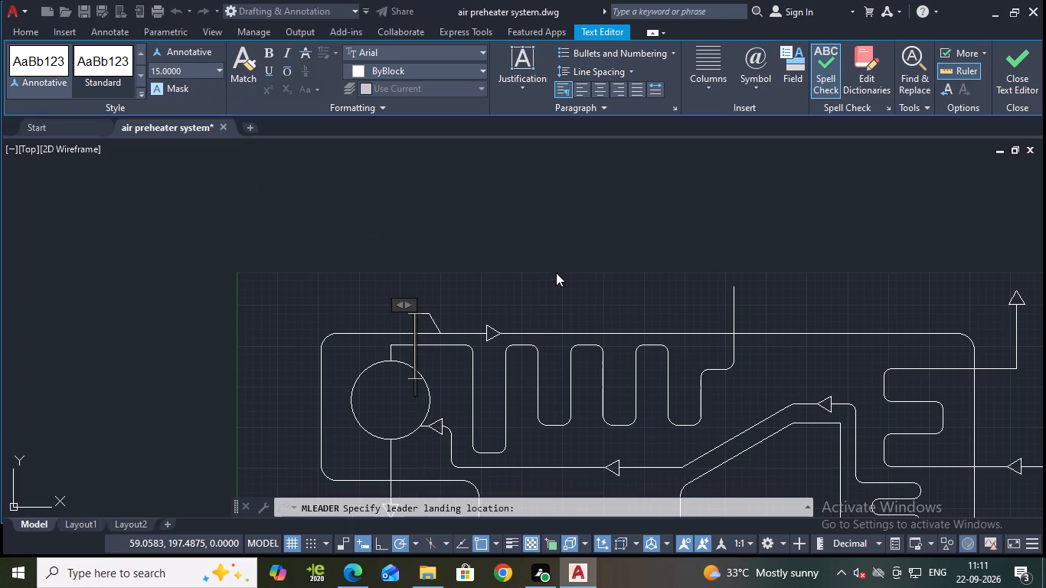
Enter "steam drum" as the new multileader's text and finish the label.
key(s)
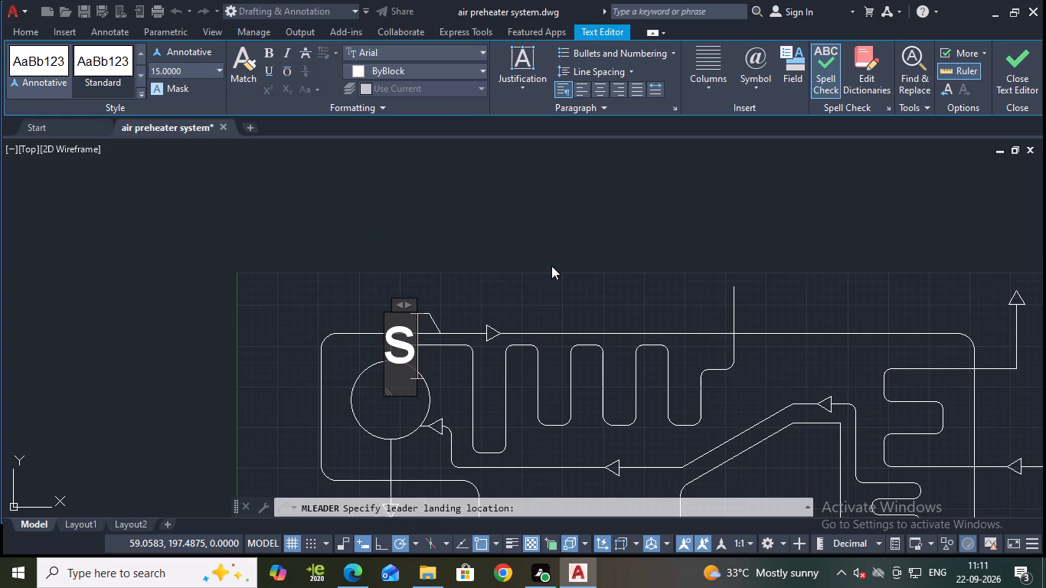
text(TEAM)
key(BackSpace)
key(BackSpace)
key(BackSpace)
key(BackSpace)
key(BackSpace)
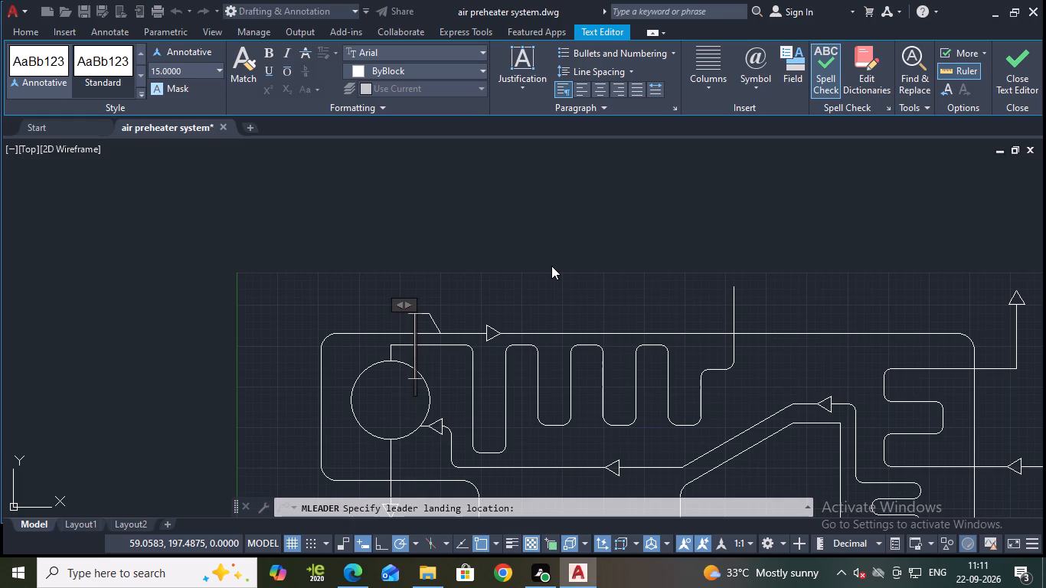
key(s)
key(t)
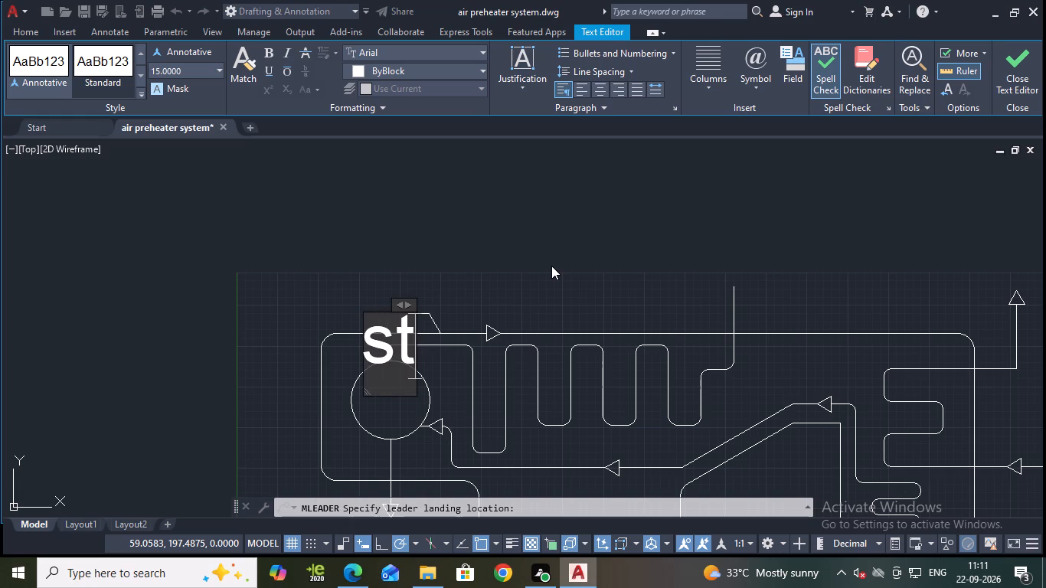
text(eam drum)
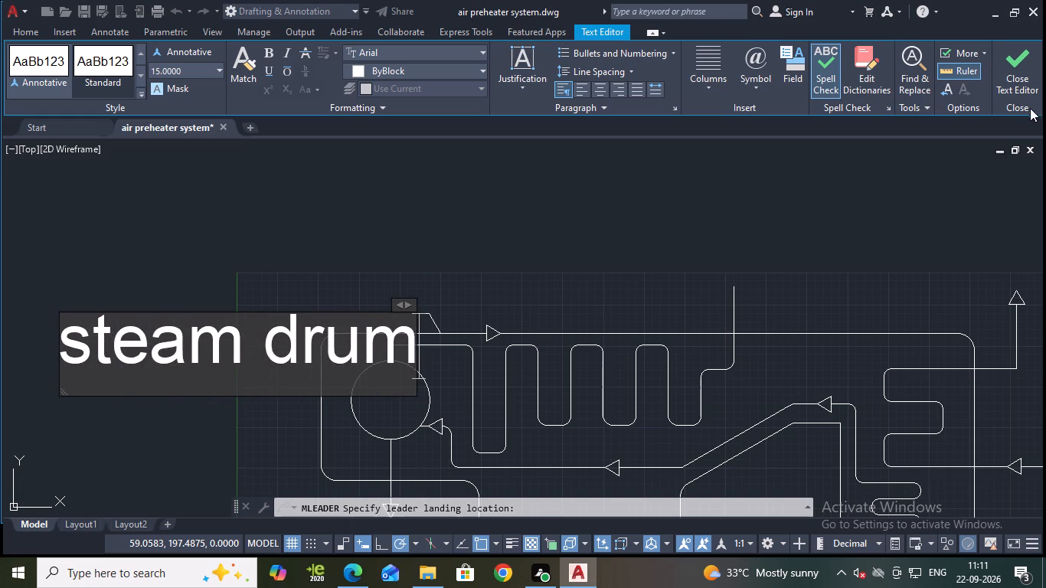
click(1012, 79)
scroll(409, 324, down, 1)
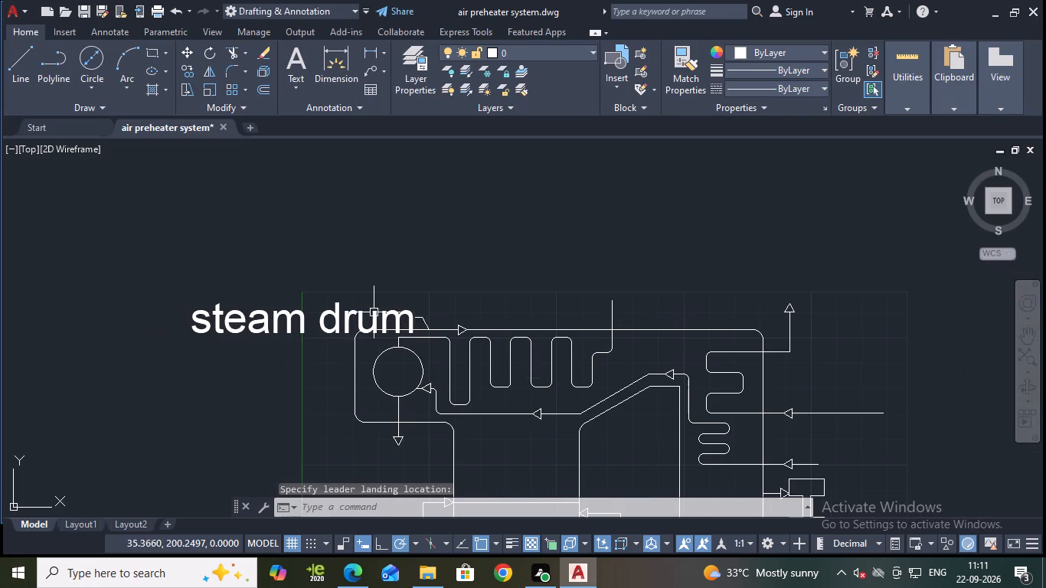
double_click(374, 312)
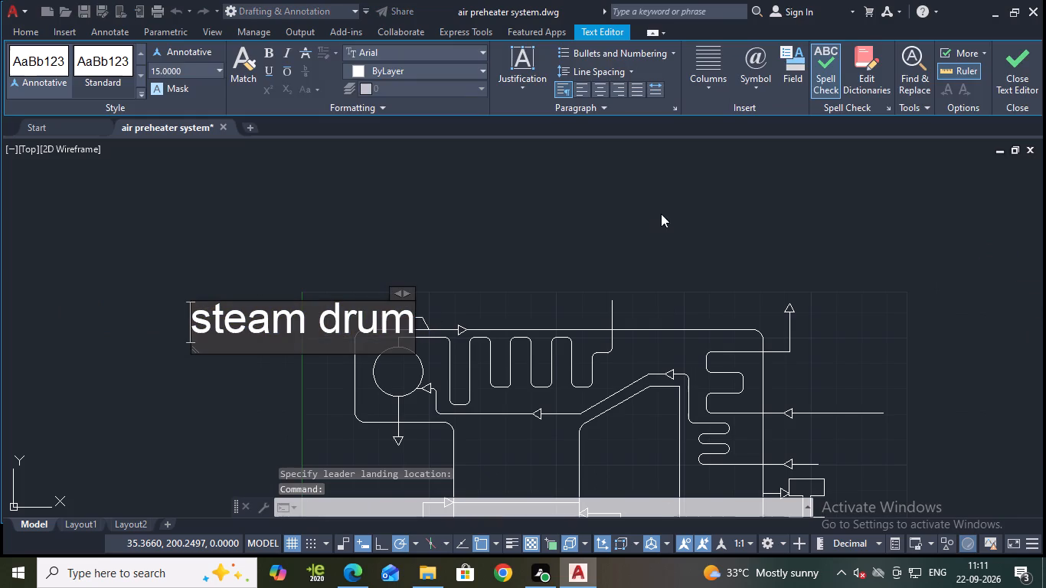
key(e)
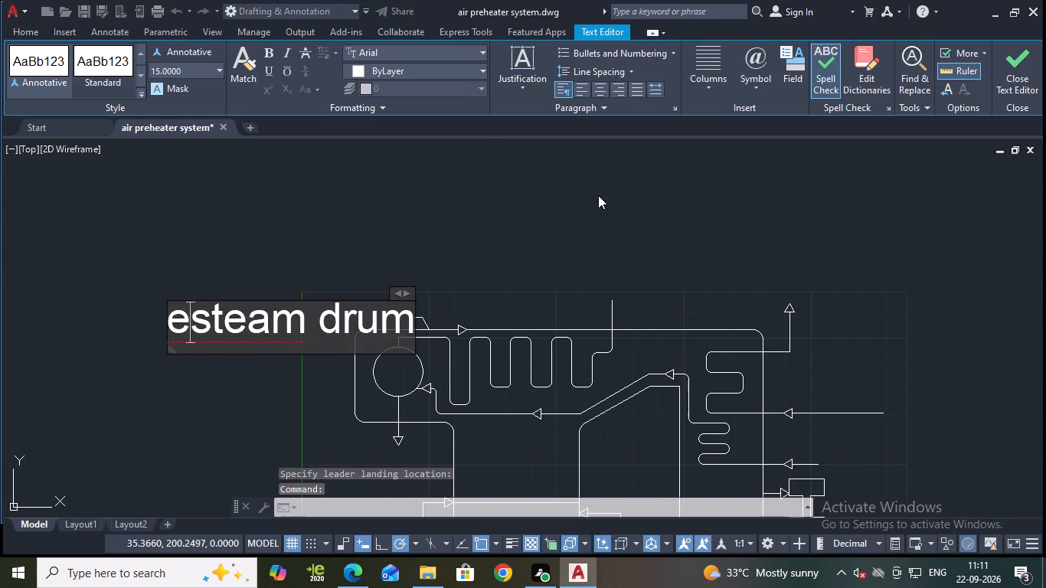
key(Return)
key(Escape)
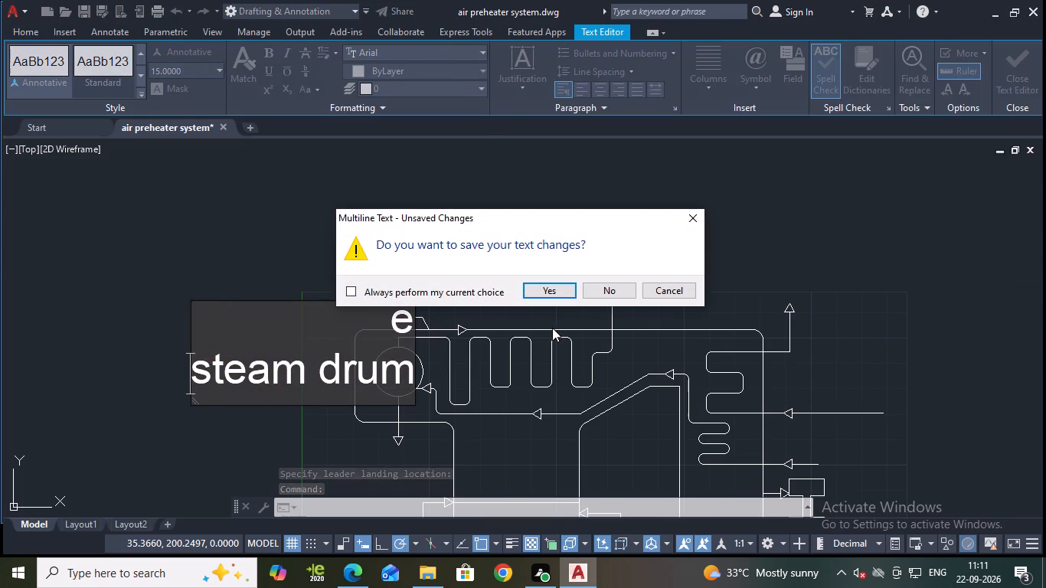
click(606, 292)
Erase the oversized steam drum multileader.
click(385, 324)
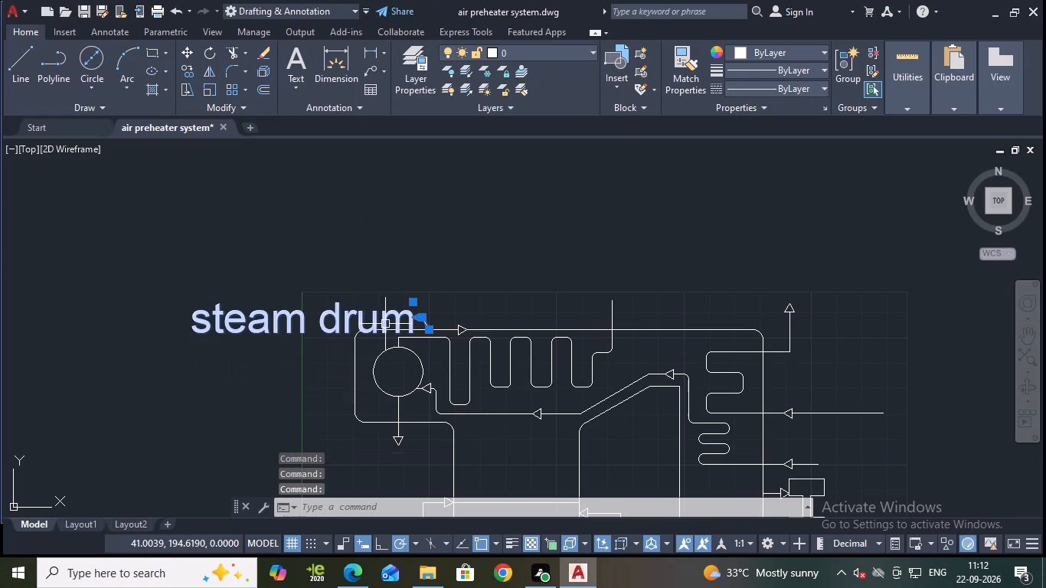
key(e)
key(Return)
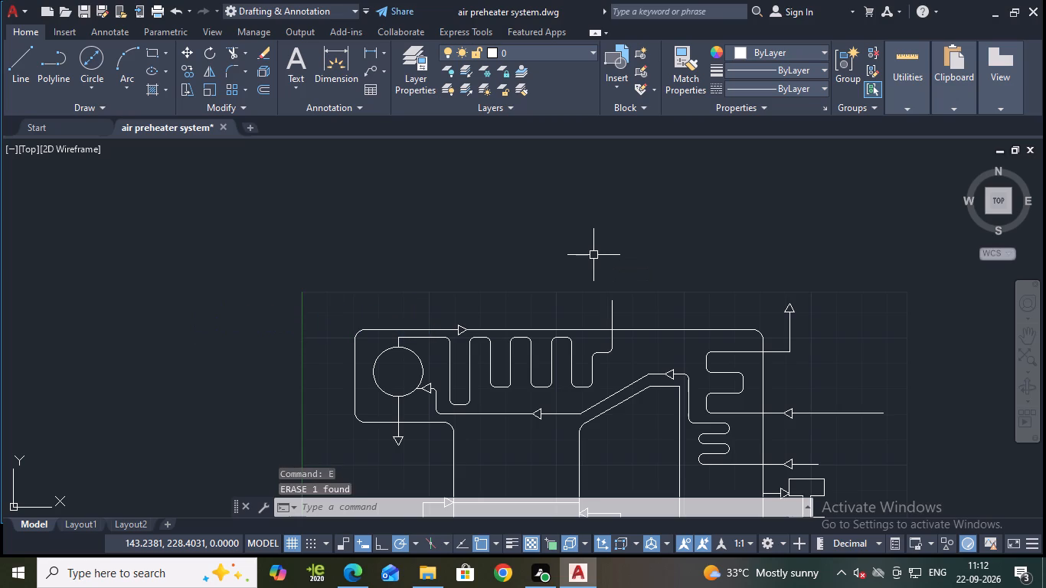
Place a new multileader on the casing's top edge near the drum with text height 5.4 and the text "steam".
click(366, 70)
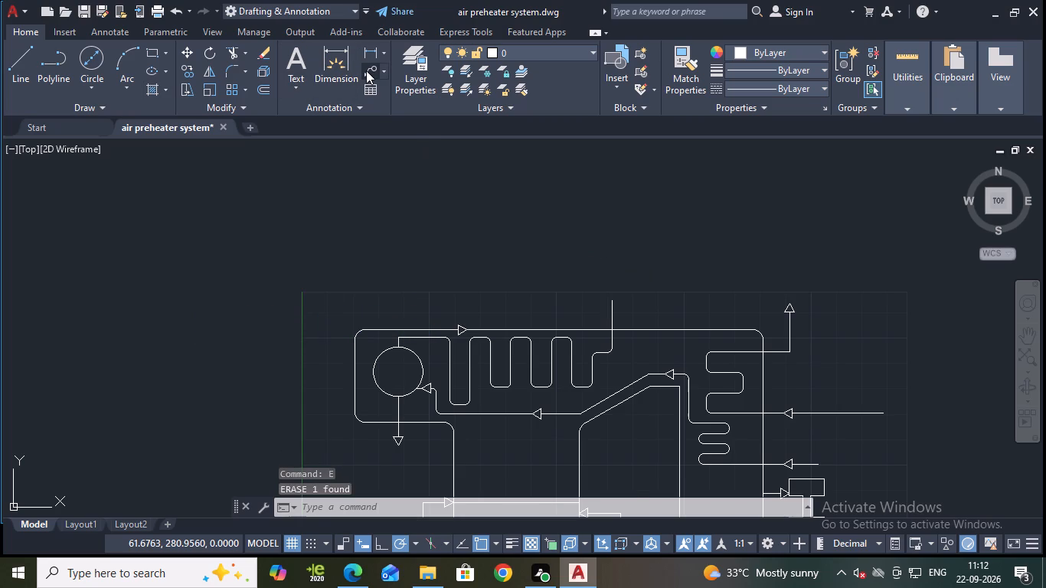
click(427, 330)
click(413, 319)
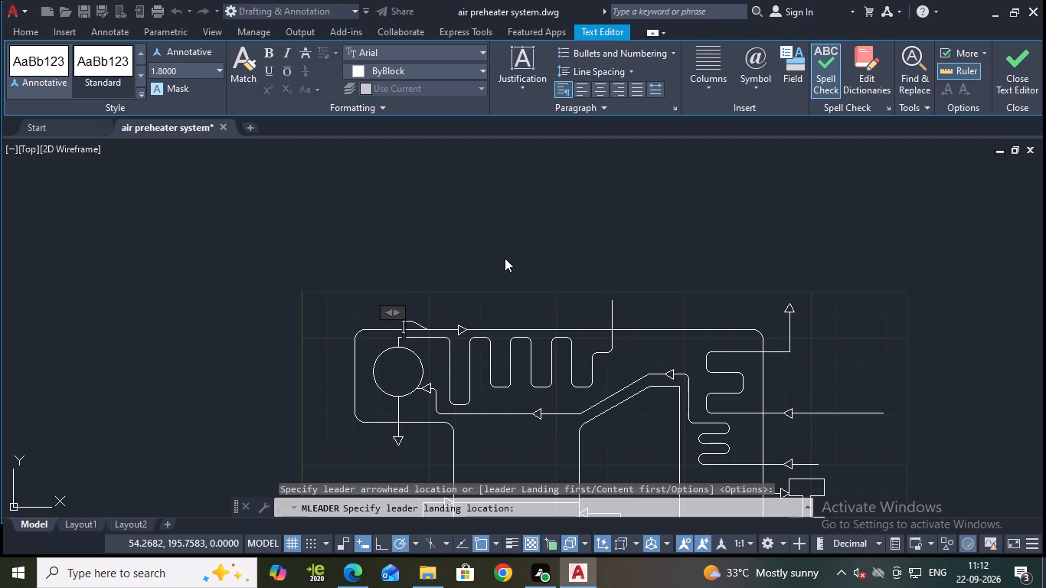
key(s)
key(BackSpace)
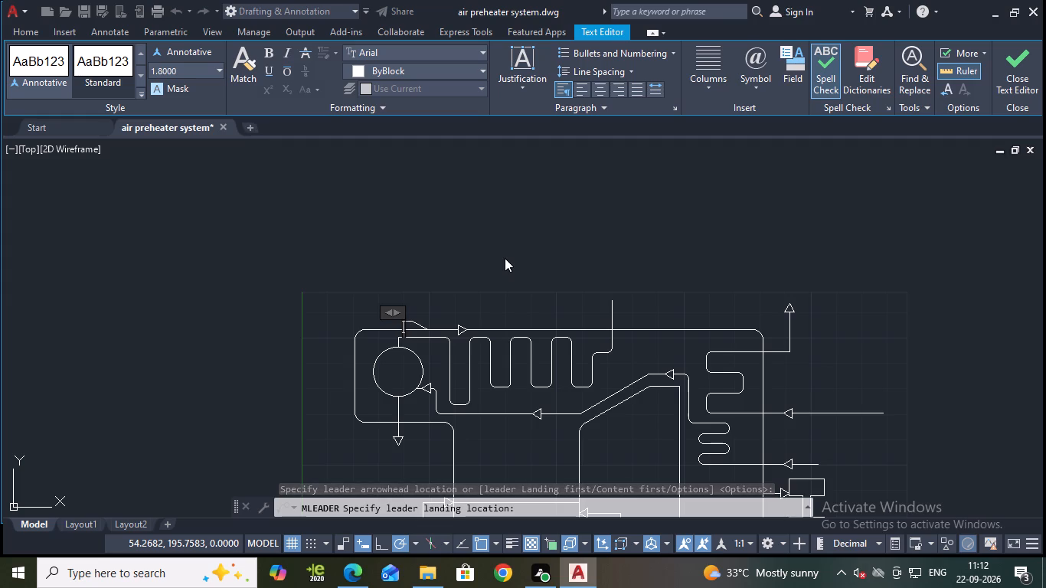
click(216, 73)
click(185, 149)
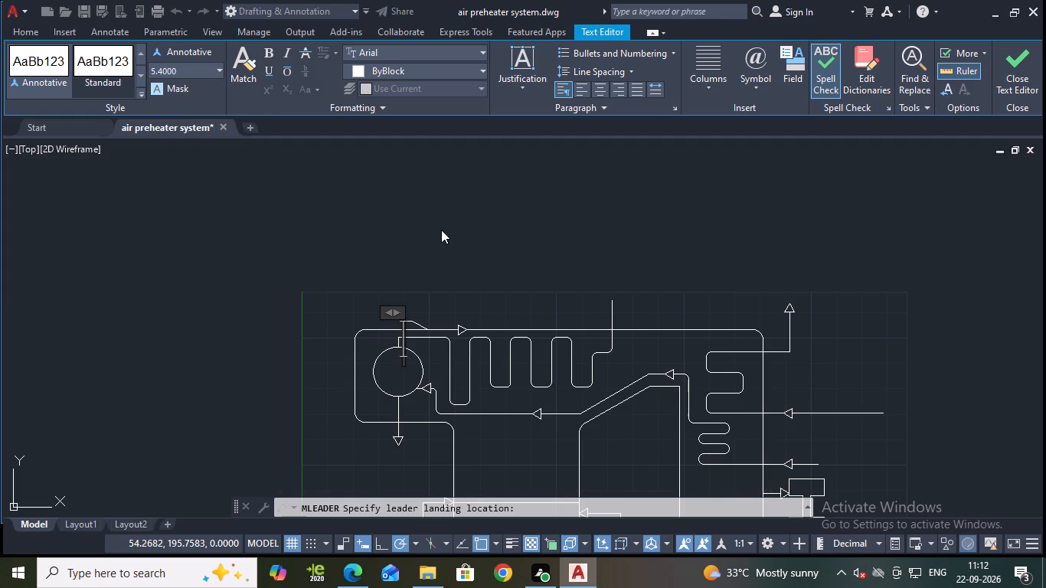
text(steam)
click(1020, 63)
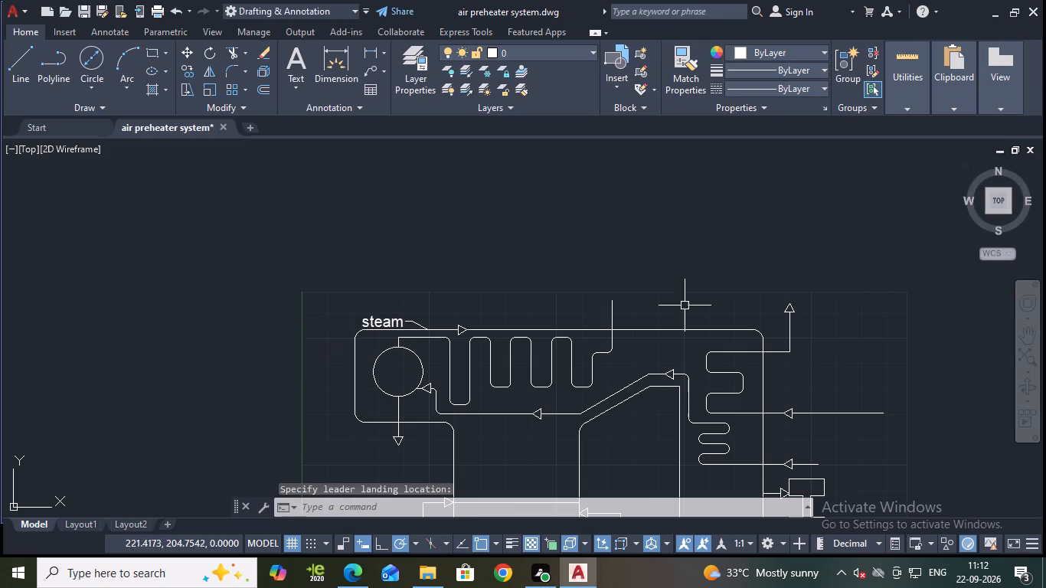
Extend the new multileader's text to read "steam drum".
double_click(371, 323)
click(401, 325)
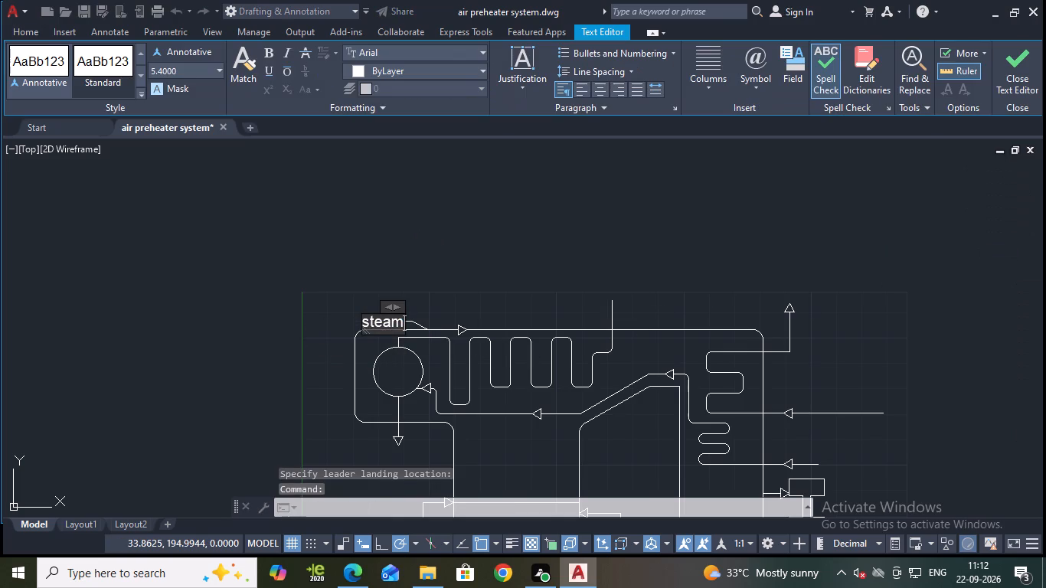
key(space)
text(drum)
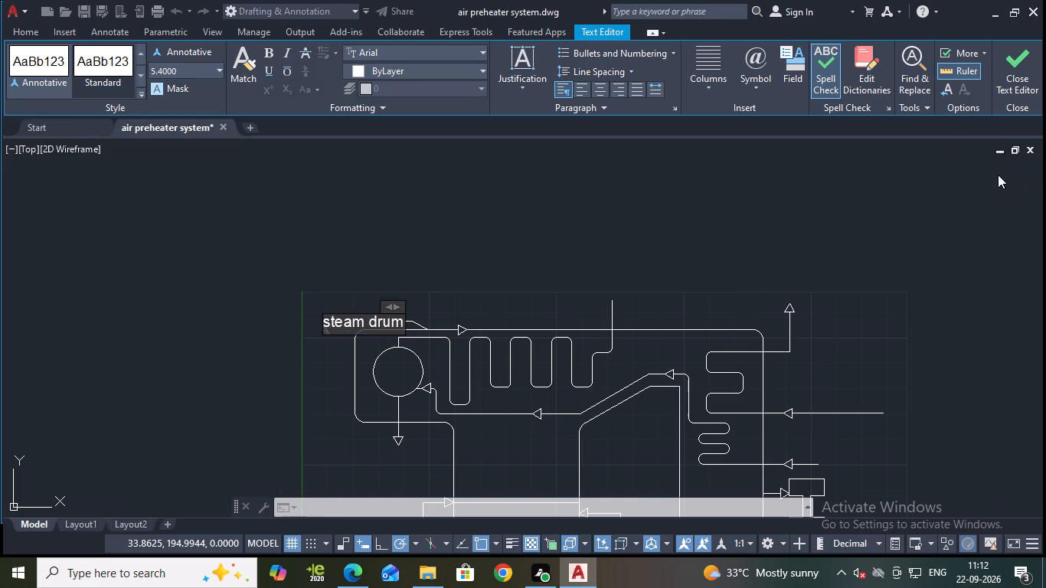
click(1018, 89)
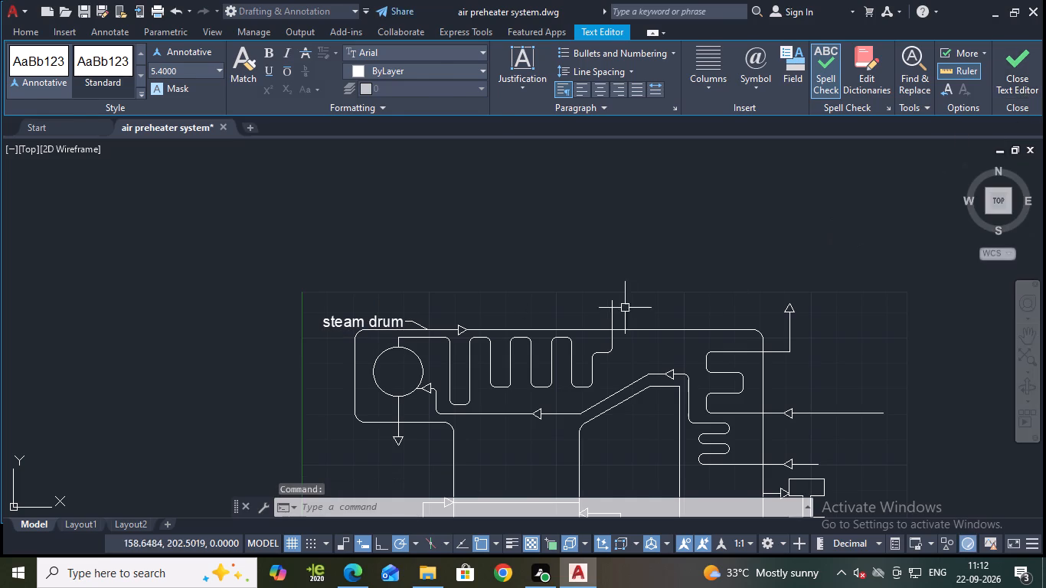
Raise the steam drum label clear of the casing's top edge and lengthen its leader landing.
click(382, 326)
scroll(384, 325, up, 3)
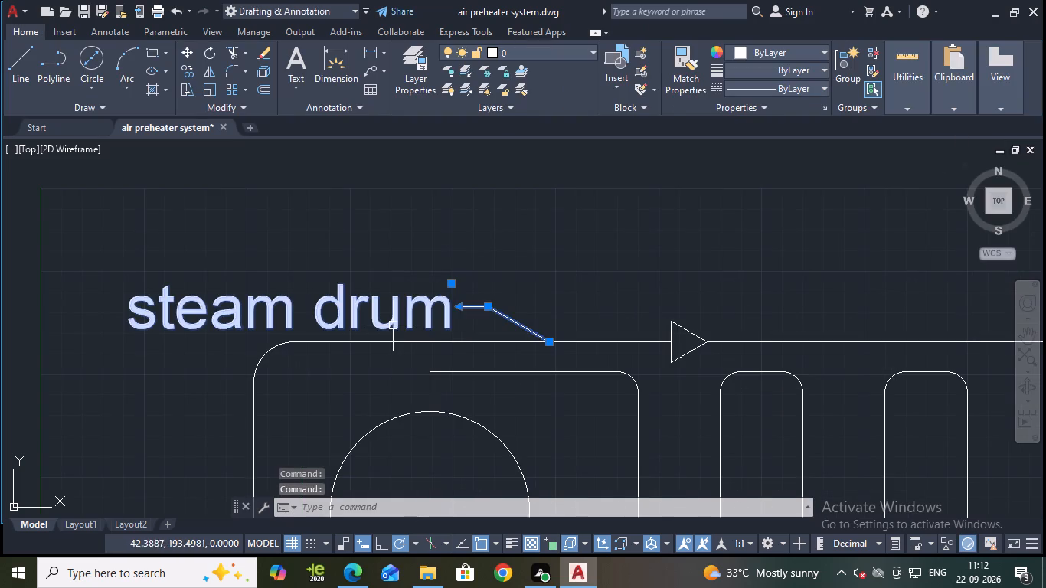
click(485, 309)
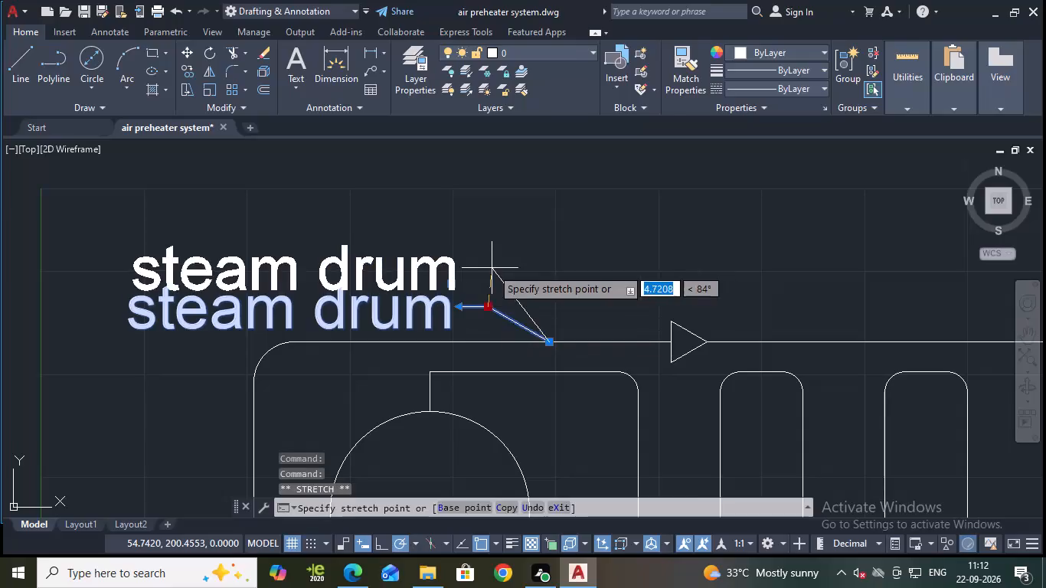
click(492, 268)
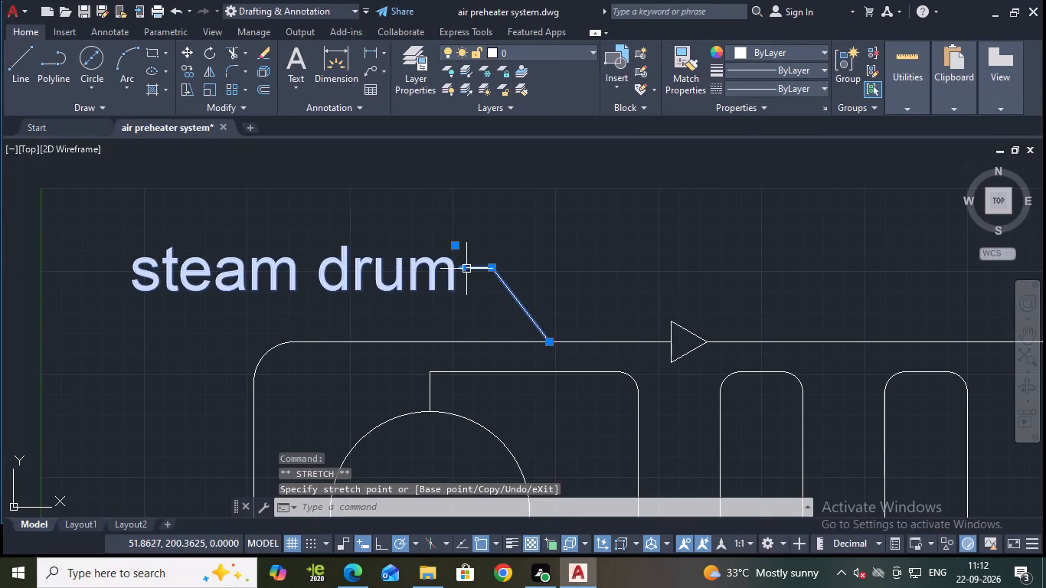
click(463, 269)
click(429, 268)
key(Escape)
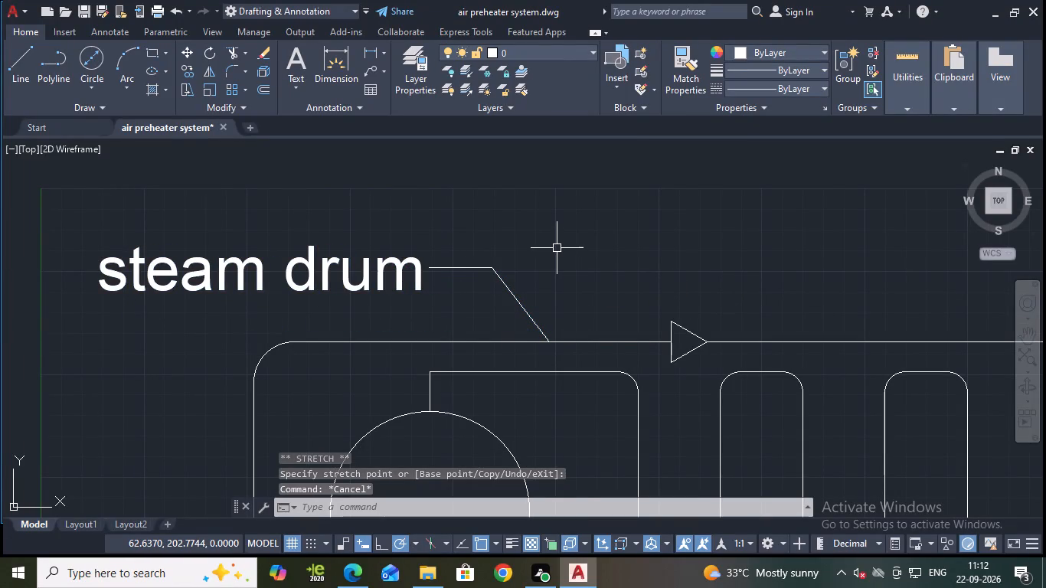
Save the drawing.
scroll(602, 264, down, 1)
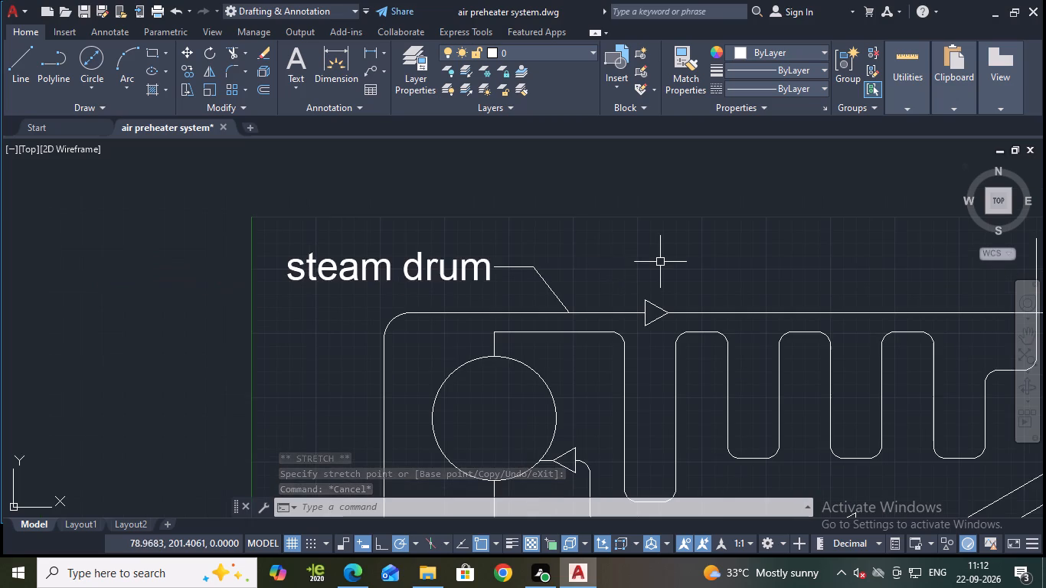
scroll(661, 262, down, 1)
key(ctrl+s)
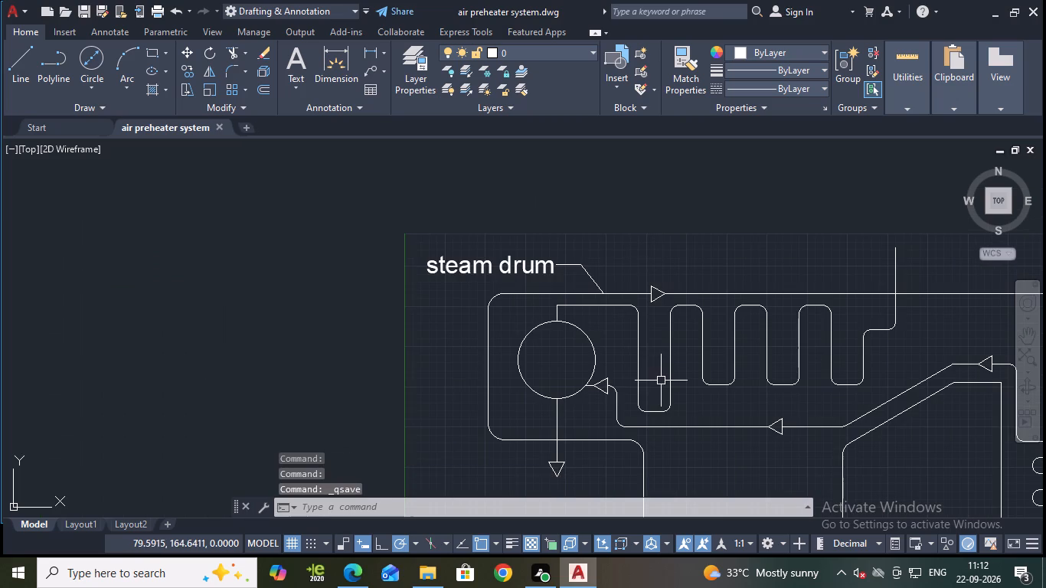
Start a multiline text box below the drum's downward outlet arrow and set its text height to 5.4.
middle_drag(662, 381, 658, 245)
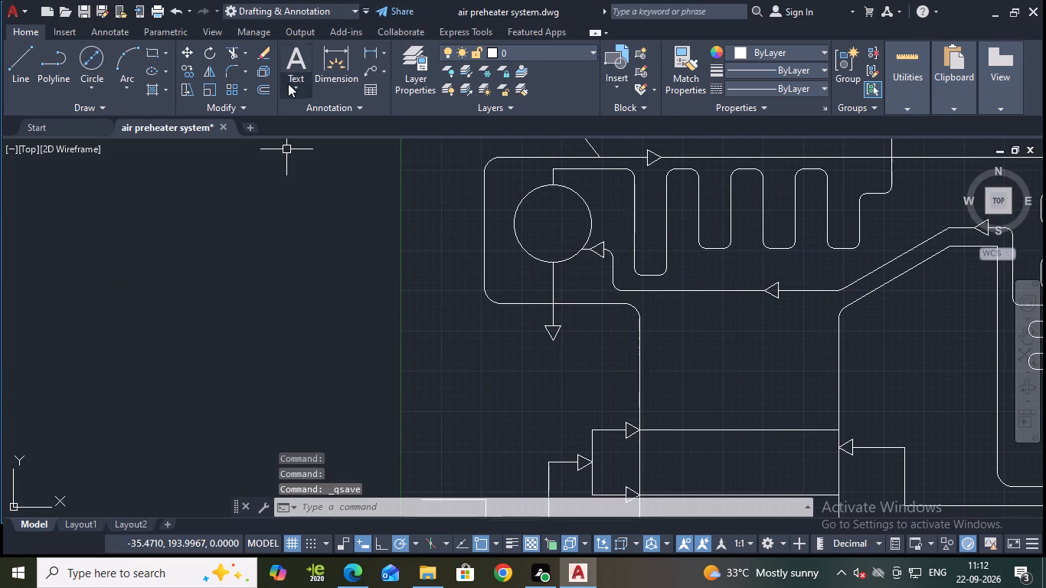
click(365, 70)
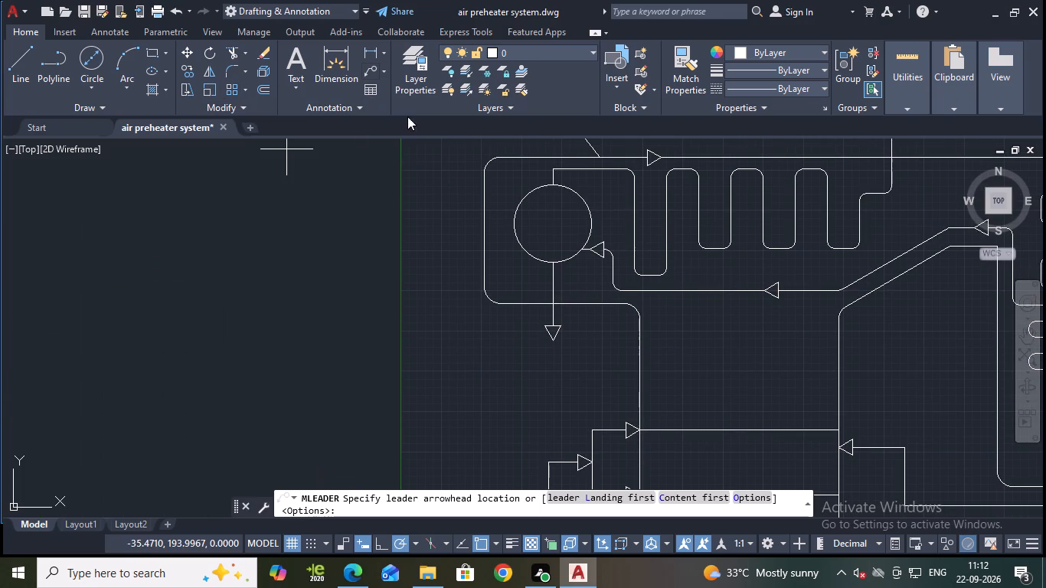
key(Escape)
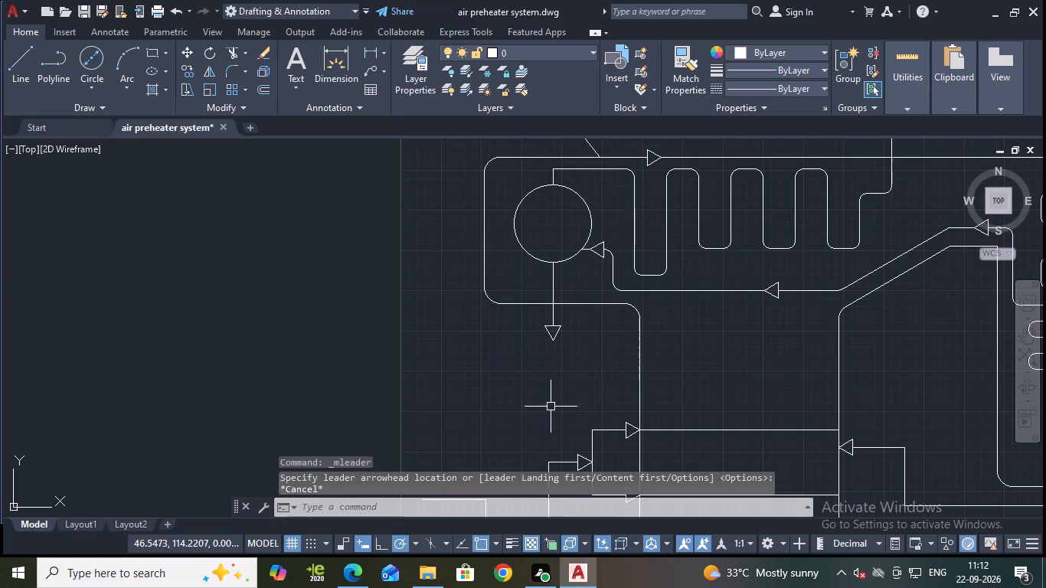
text(mt)
key(Return)
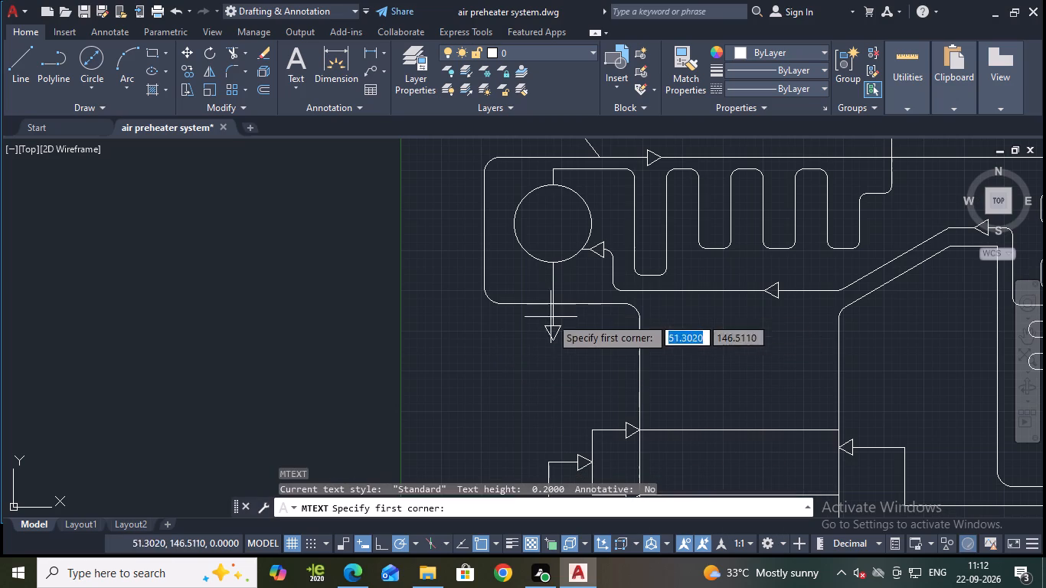
click(514, 347)
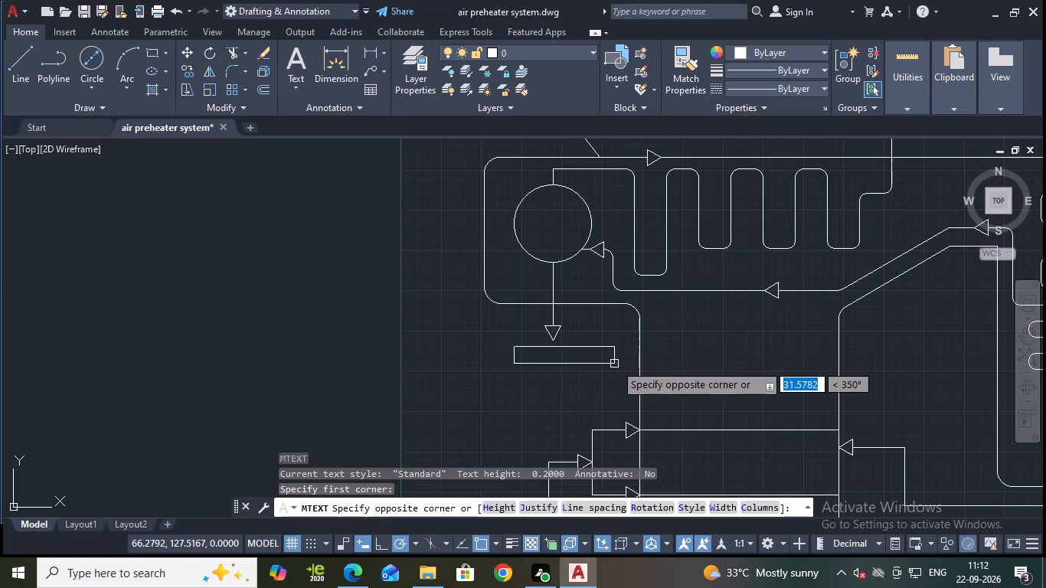
click(626, 378)
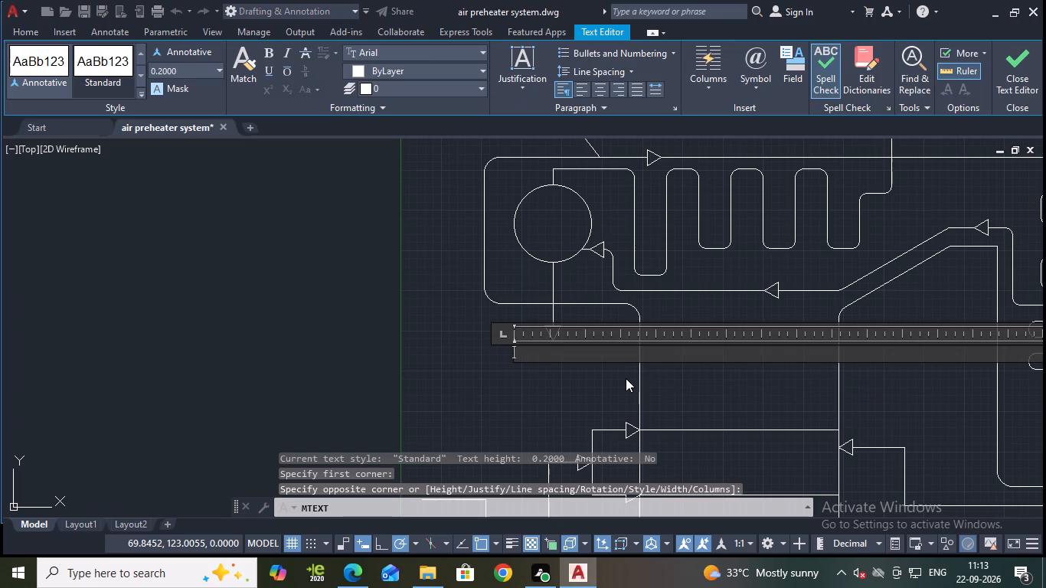
click(214, 70)
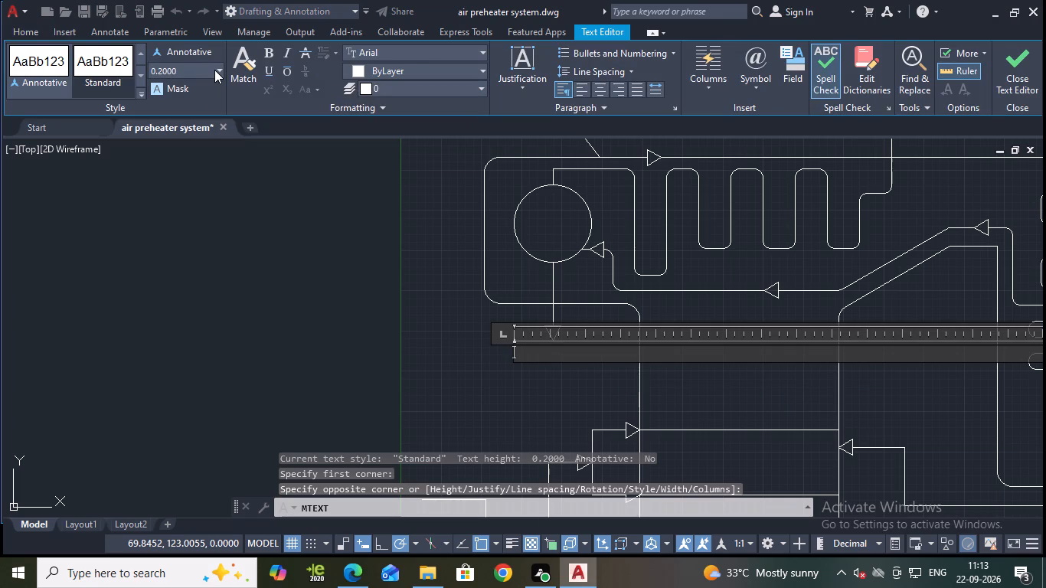
click(215, 71)
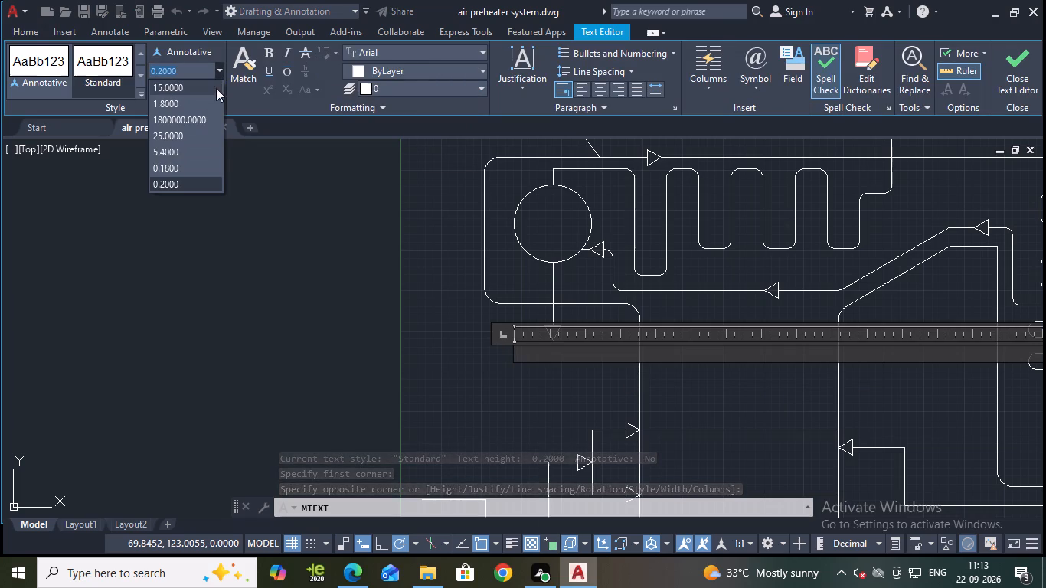
click(182, 151)
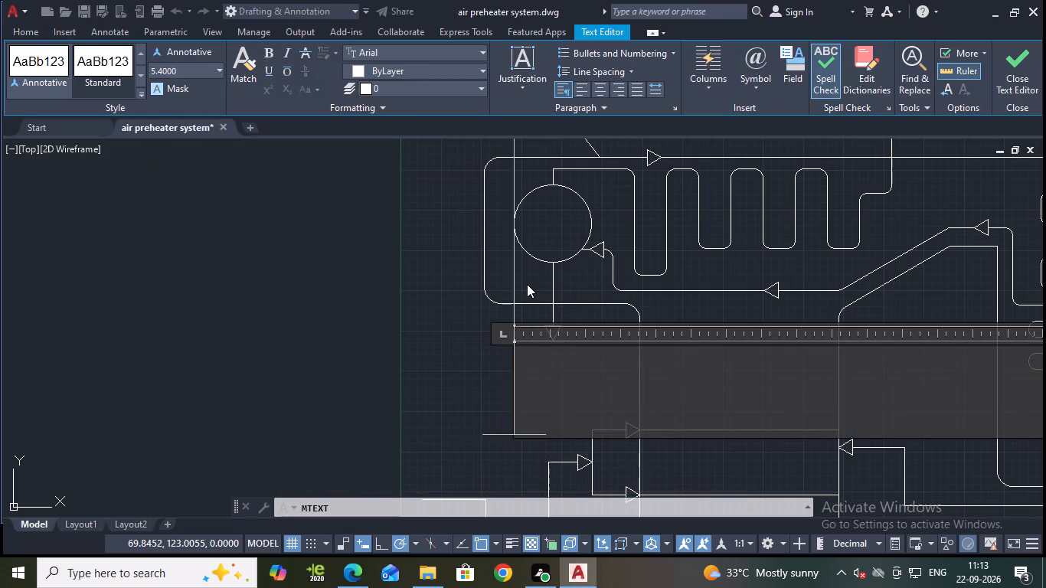
Enter "Blowdown" as the multiline text below the drum outlet and finish the label.
key(b)
scroll(527, 284, down, 2)
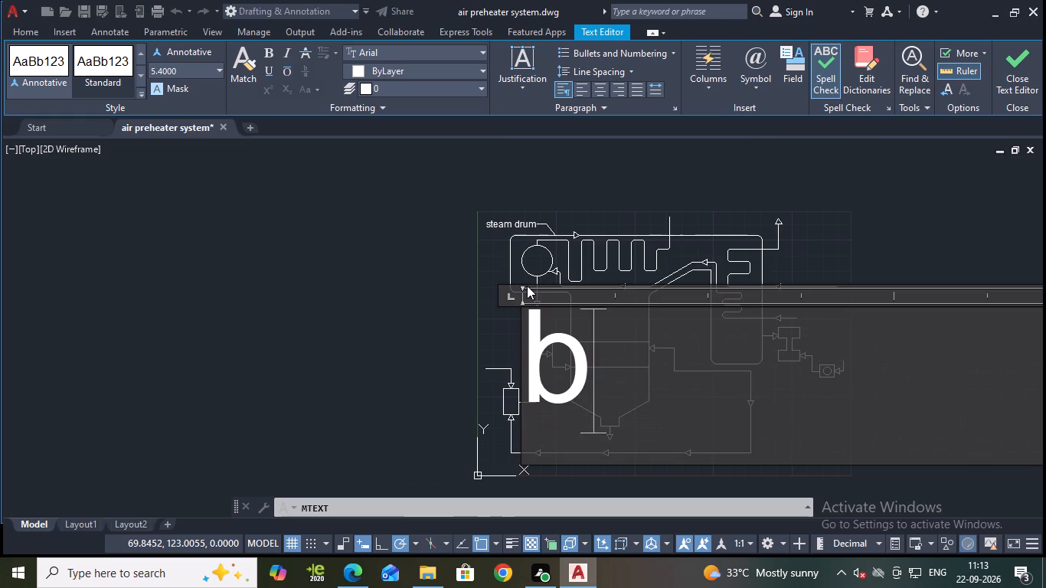
text(low)
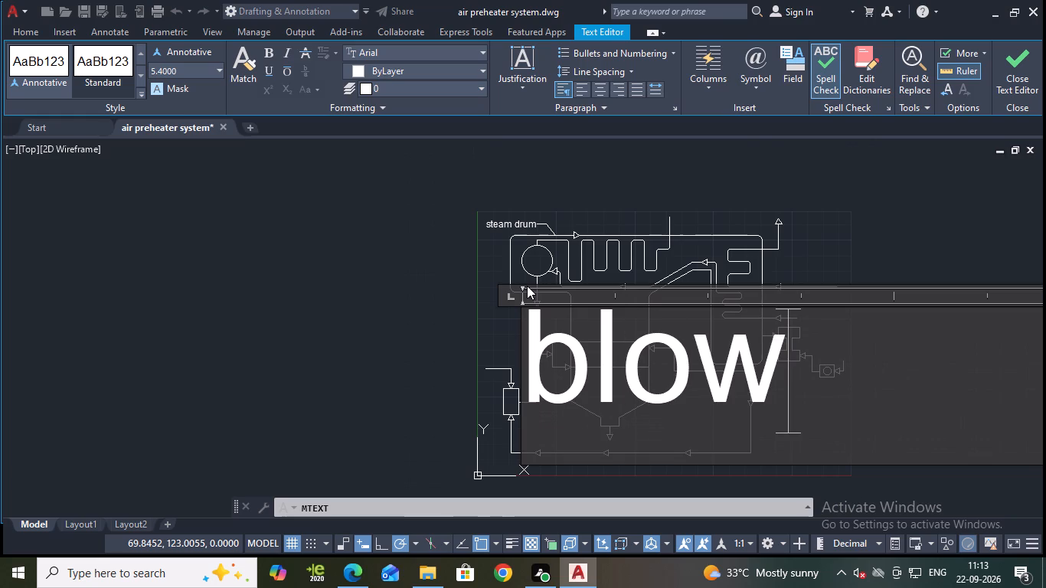
key(BackSpace)
key(BackSpace)
key(BackSpace)
key(BackSpace)
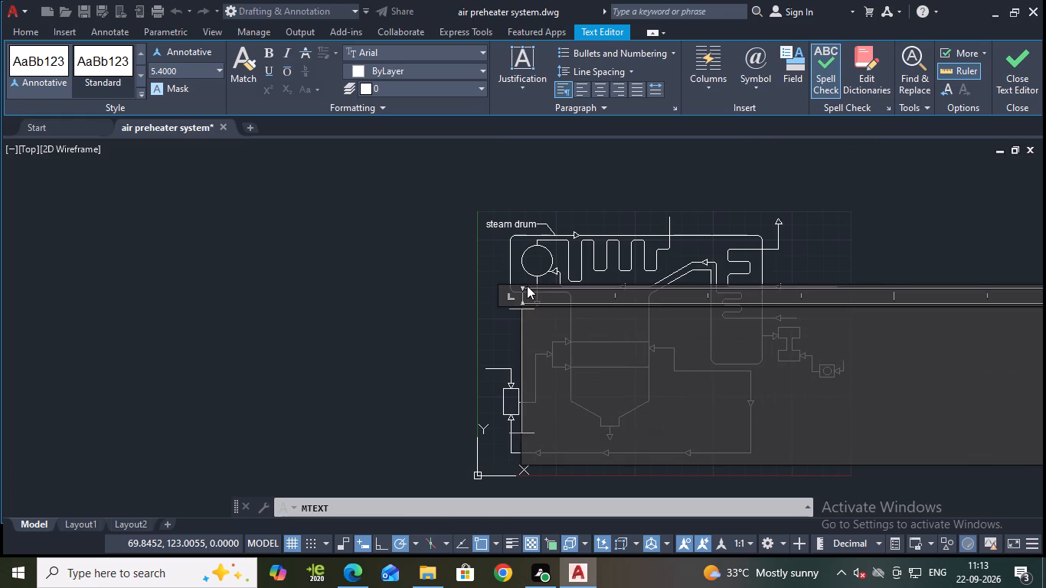
key(b)
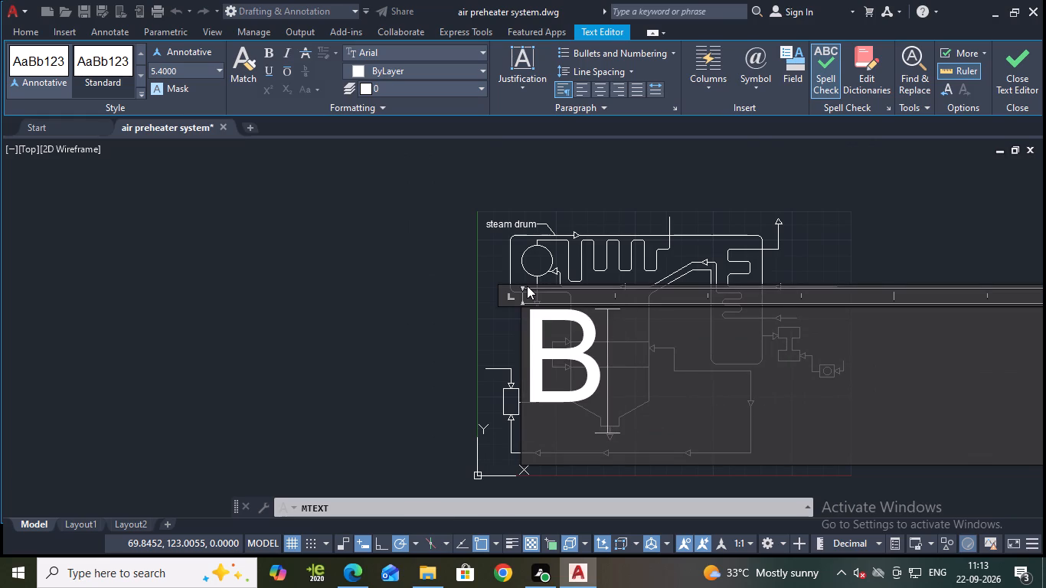
text(loe)
key(BackSpace)
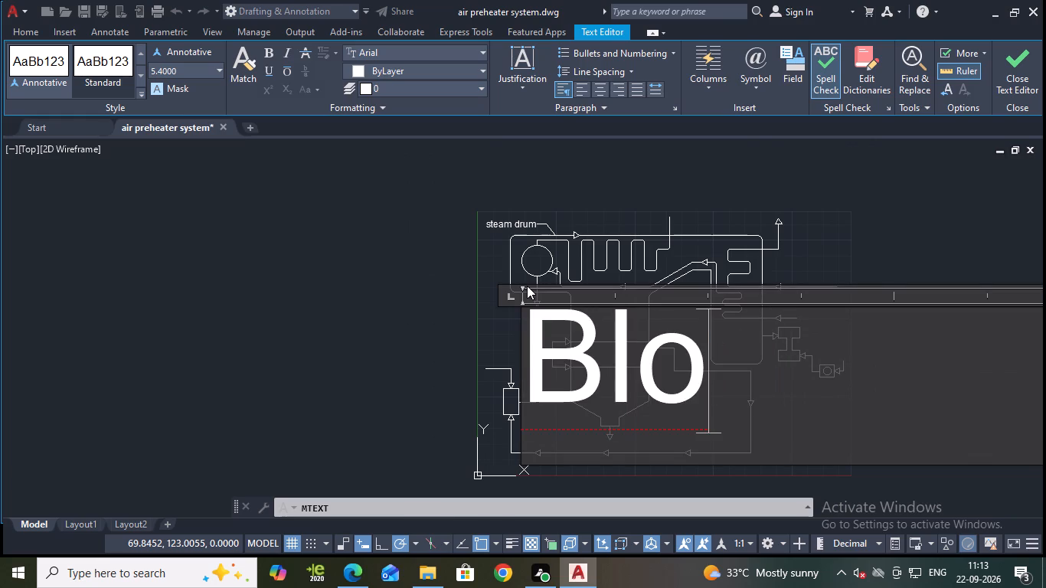
key(w)
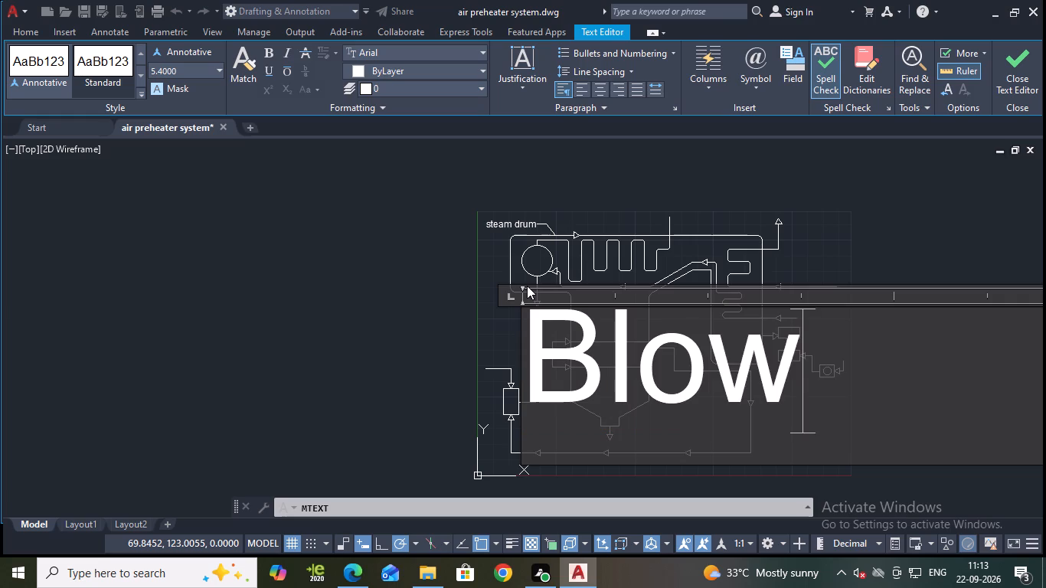
key(d)
text(own)
click(1030, 73)
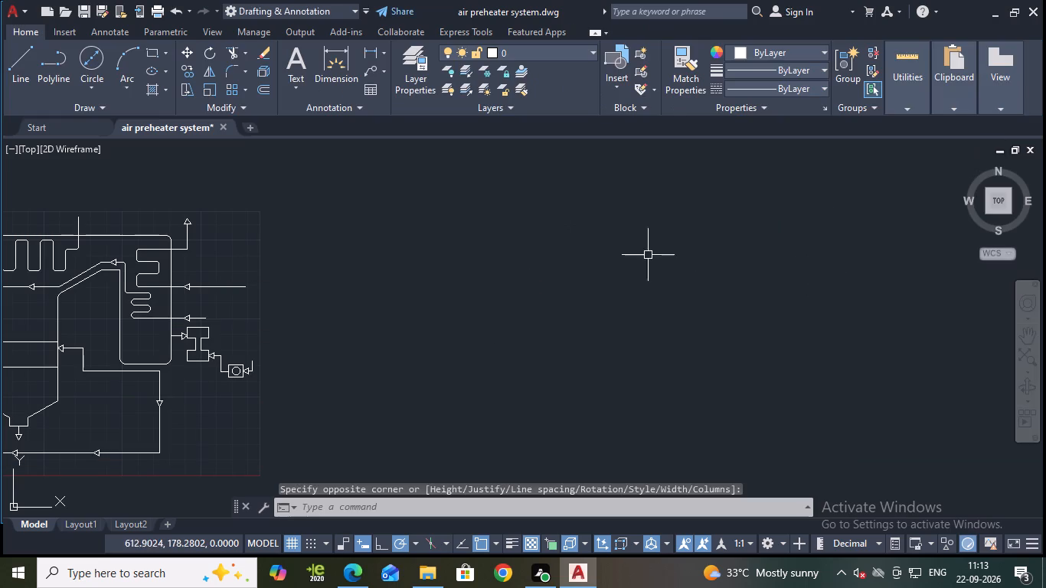
Shift the Blowdown label slightly left so it sits centred beneath the drum's downward outlet arrow.
middle_drag(414, 348, 656, 311)
middle_drag(230, 279, 293, 305)
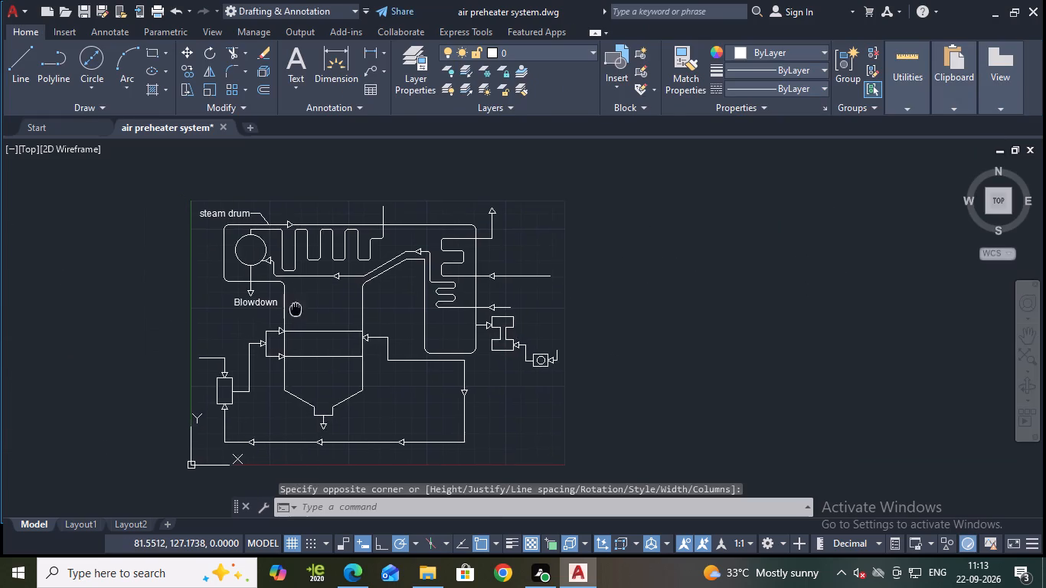
scroll(257, 312, up, 2)
middle_drag(266, 318, 318, 345)
click(308, 315)
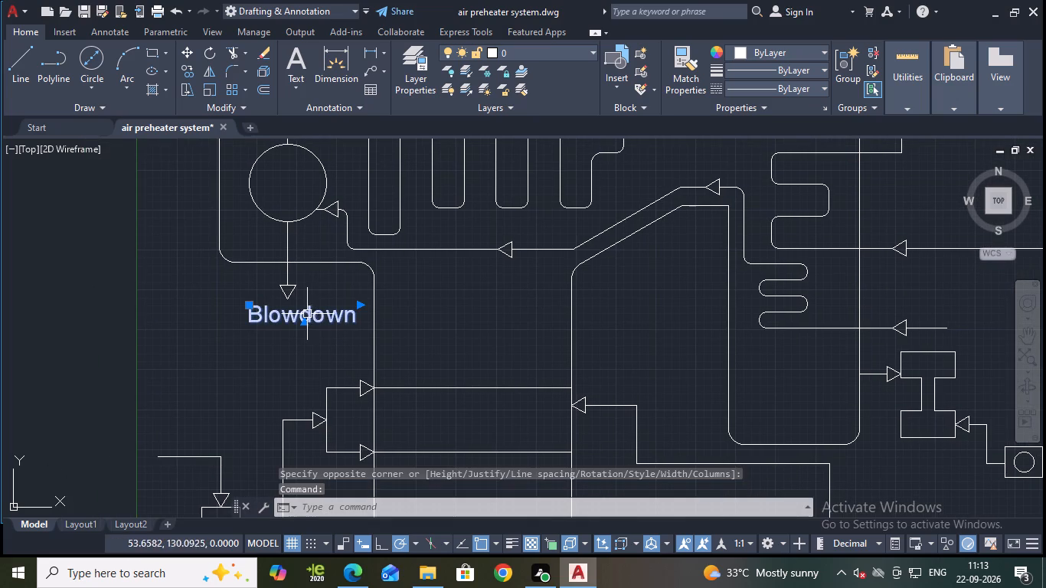
click(303, 324)
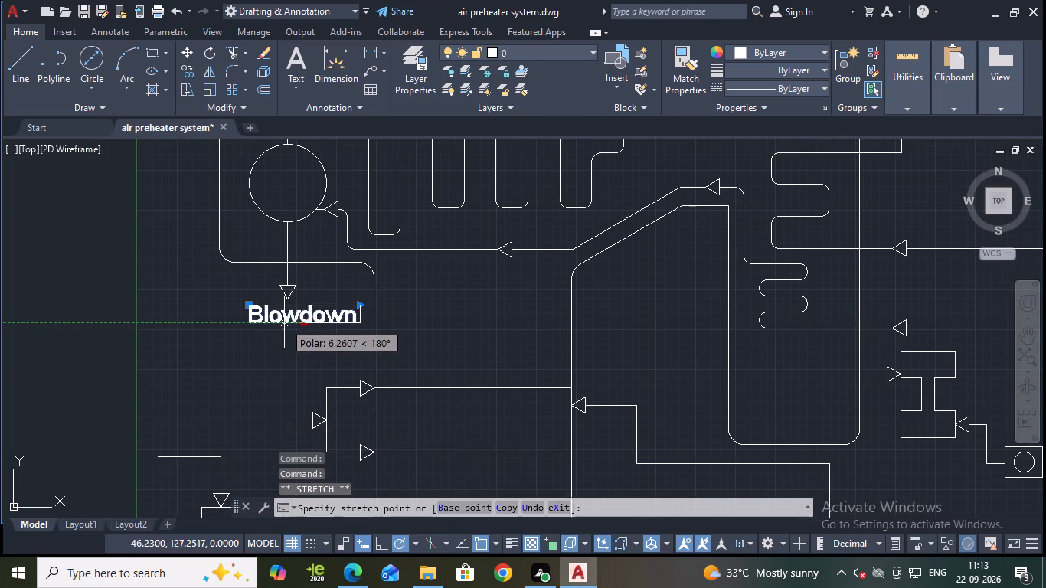
click(284, 322)
click(250, 305)
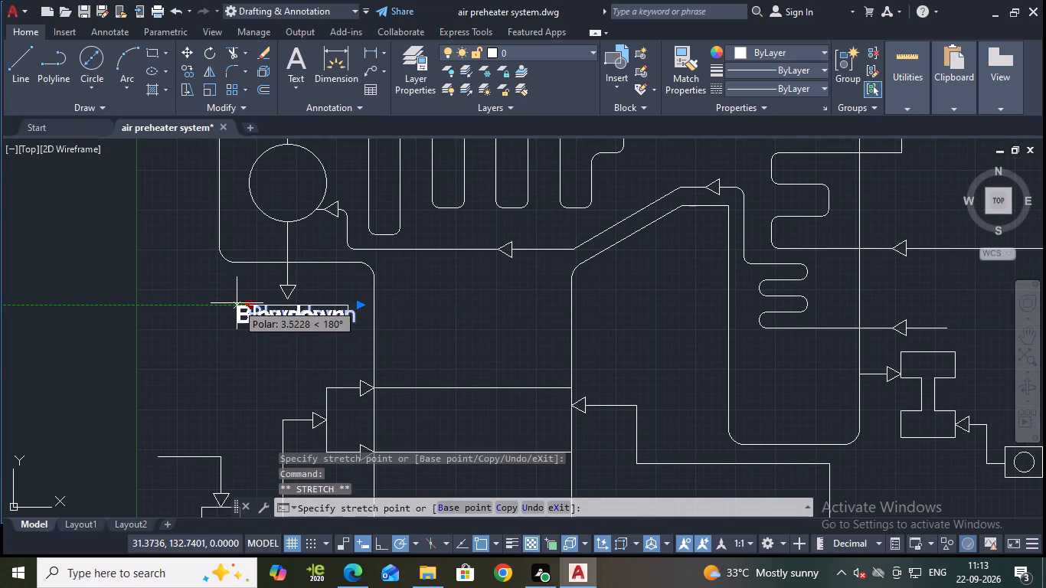
click(237, 303)
key(Escape)
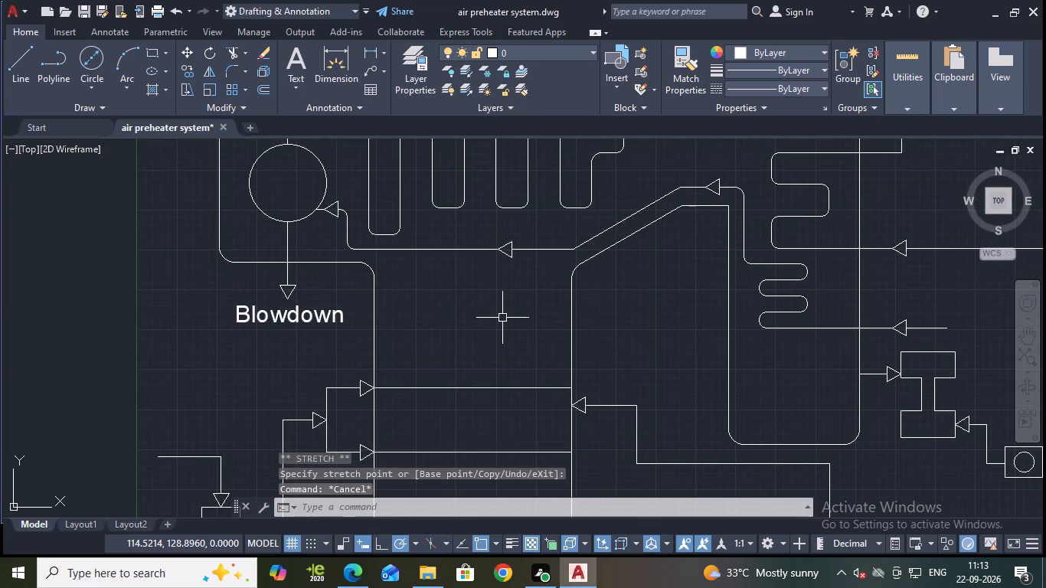
Save the drawing.
key(ctrl+s)
Add an annotative multileader reading "Boiler" at 5.4 text height, pointing to the boiler's left wall just above the upper inlet arrow.
scroll(487, 333, down, 1)
middle_drag(493, 335, 482, 292)
middle_drag(494, 299, 507, 276)
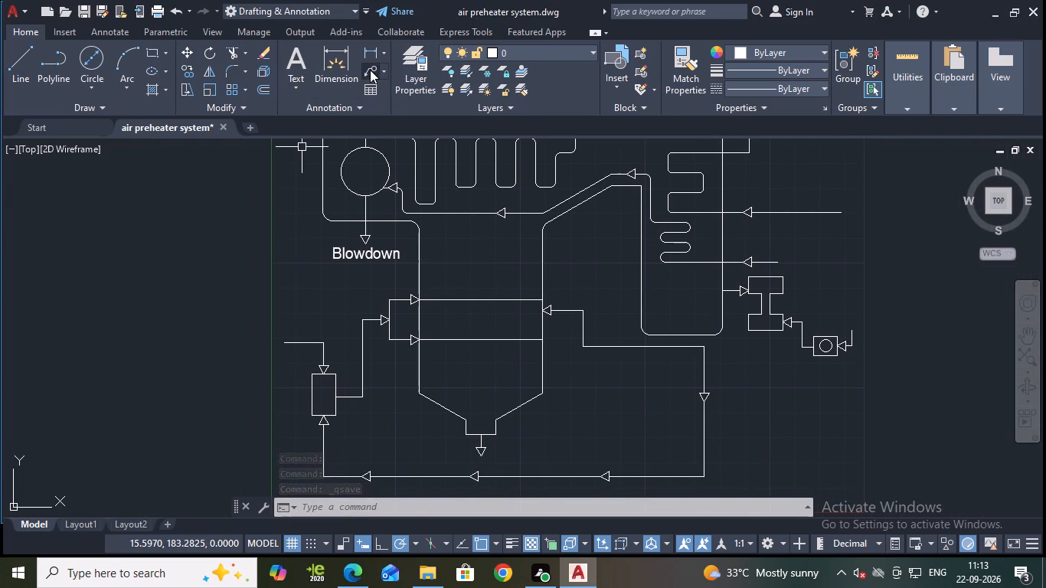
click(370, 70)
scroll(412, 286, up, 3)
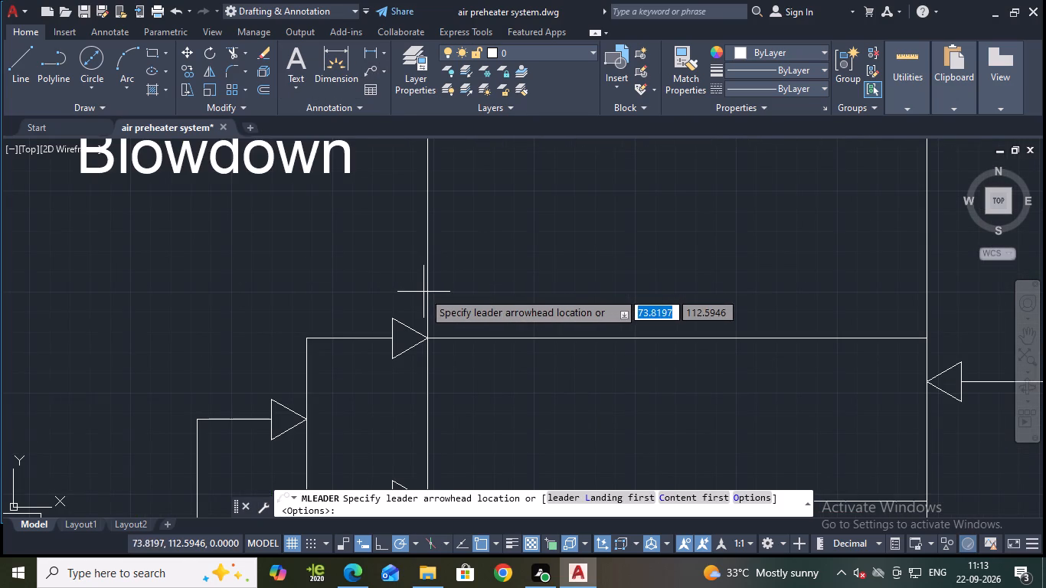
click(427, 292)
click(373, 263)
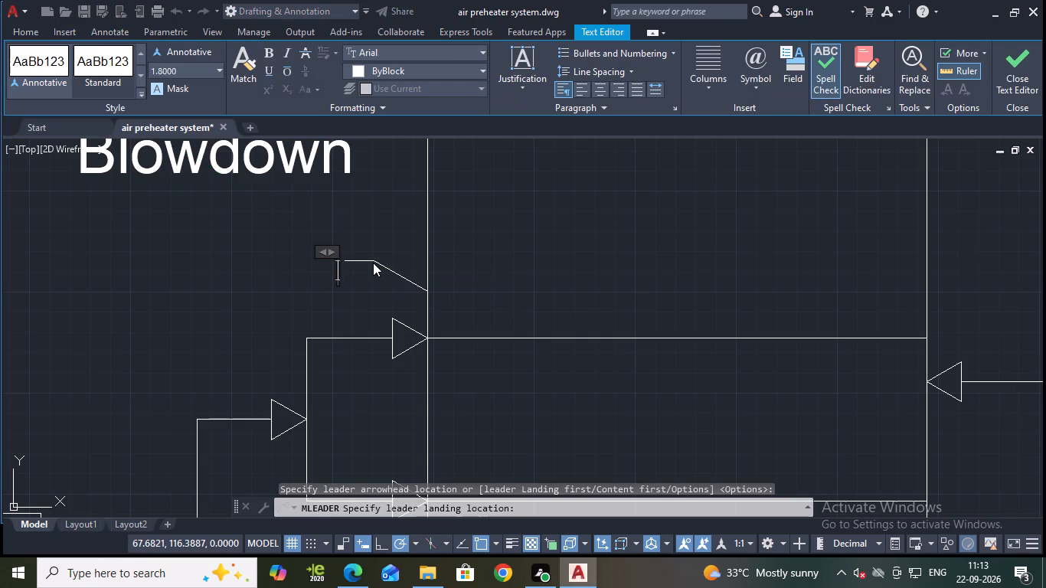
click(203, 56)
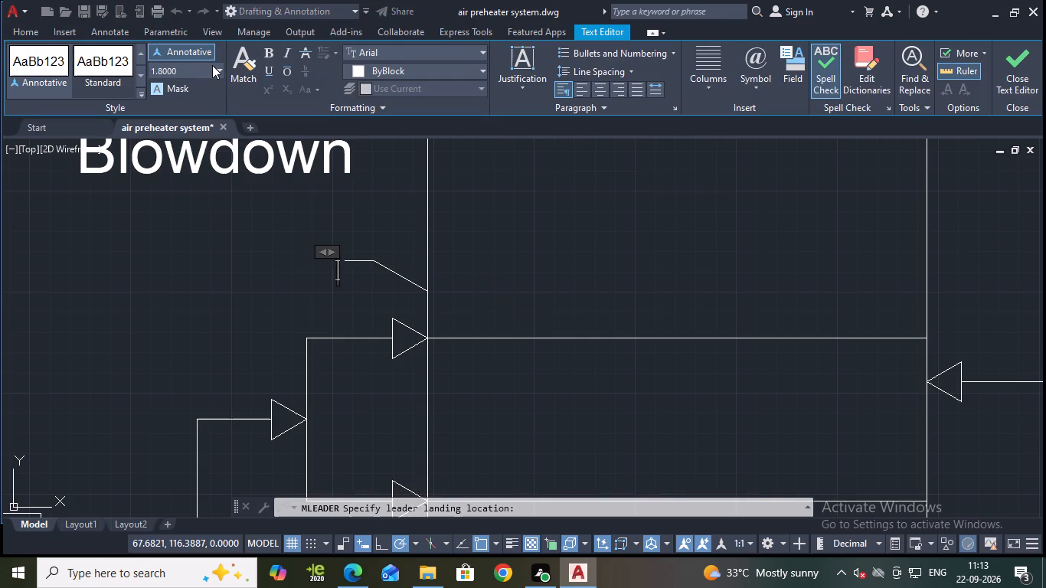
click(216, 67)
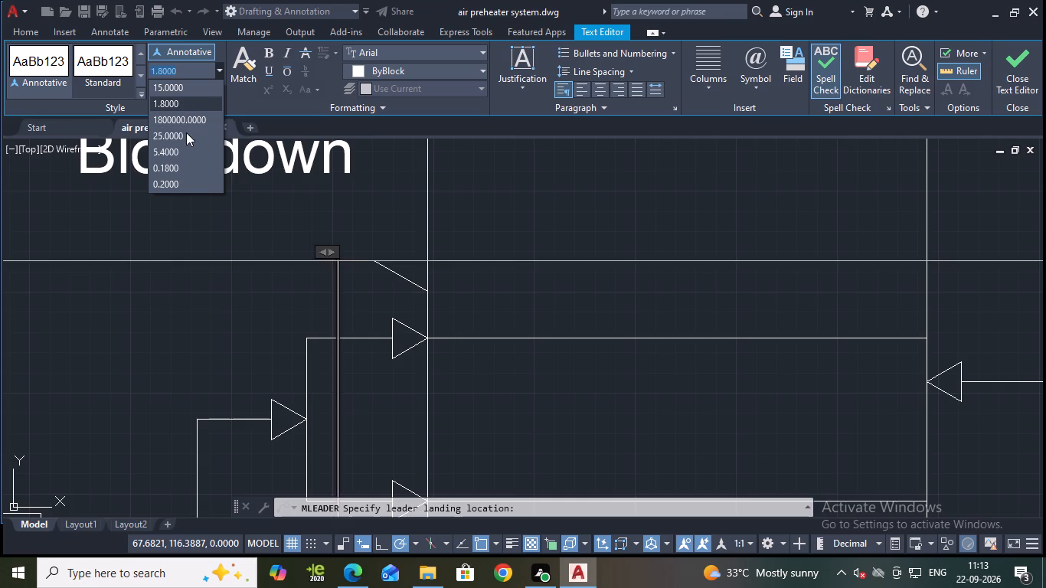
click(181, 148)
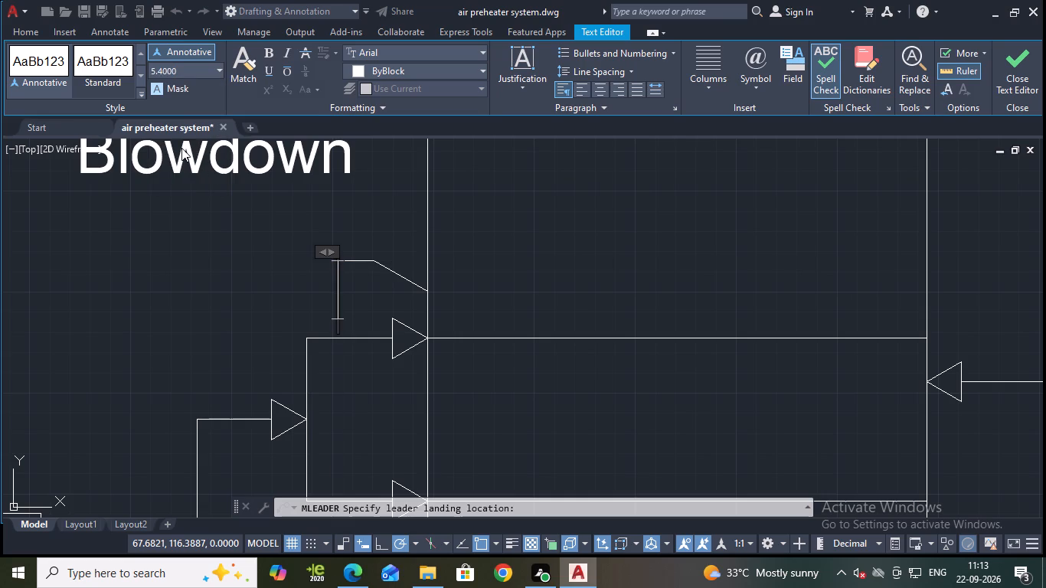
key(b)
text(oiler)
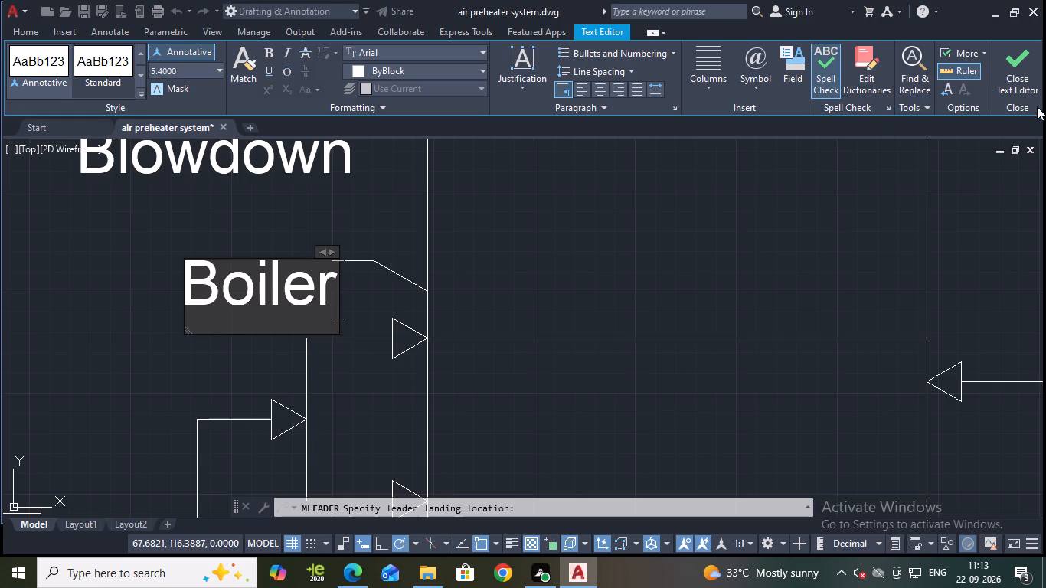
click(1019, 66)
Lengthen the Boiler leader's landing by moving its text farther left, away from the boiler wall.
scroll(538, 289, down, 2)
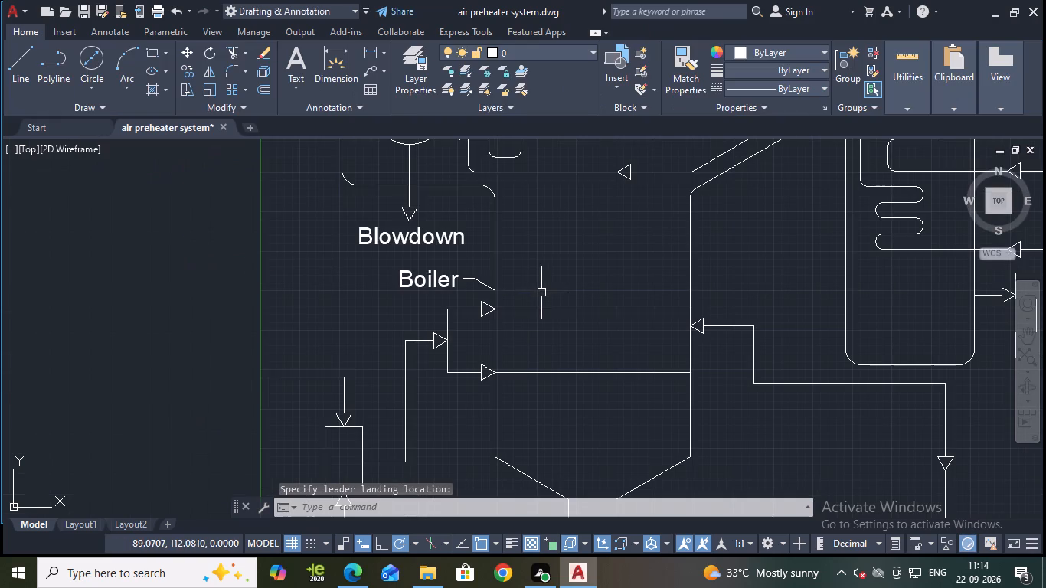
click(472, 279)
click(464, 280)
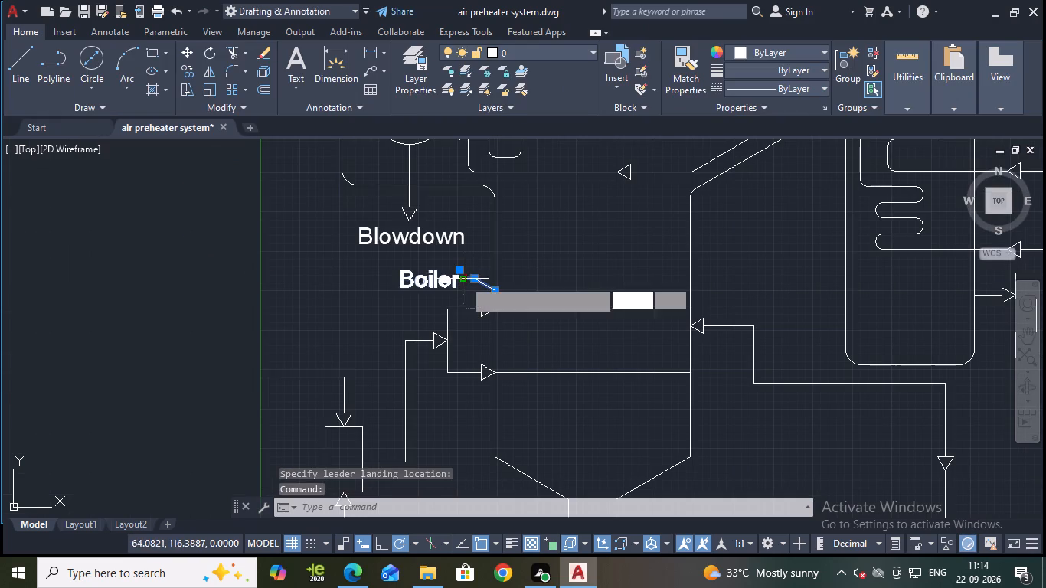
click(440, 282)
key(Escape)
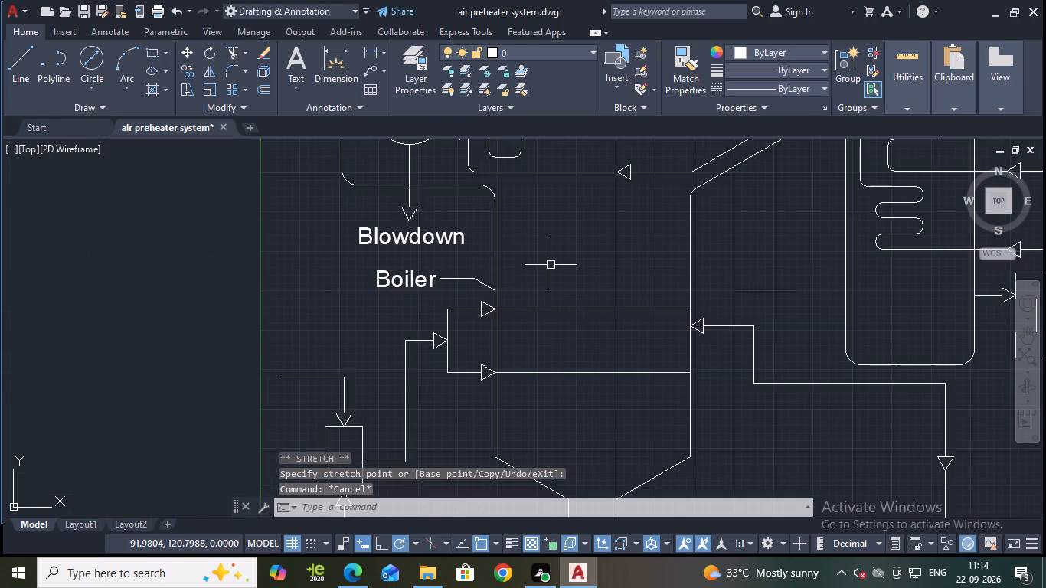
Save the drawing.
key(ctrl+s)
Add the multiline text "Coal" at 5.4 height above the horizontal feed line entering the small rectangular unit left of the boiler.
middle_drag(400, 362, 494, 335)
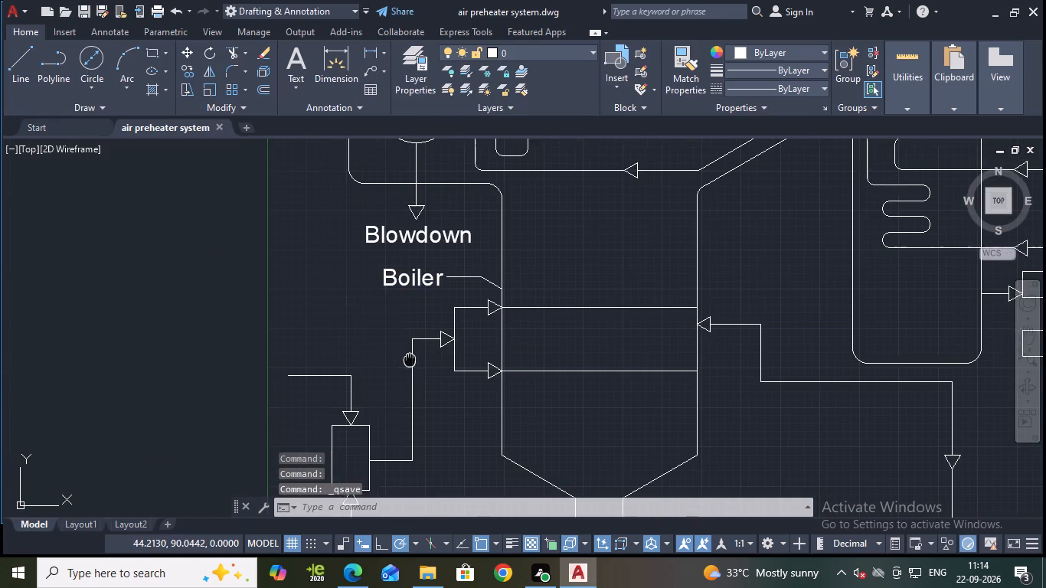
middle_drag(494, 335, 549, 324)
scroll(449, 349, up, 1)
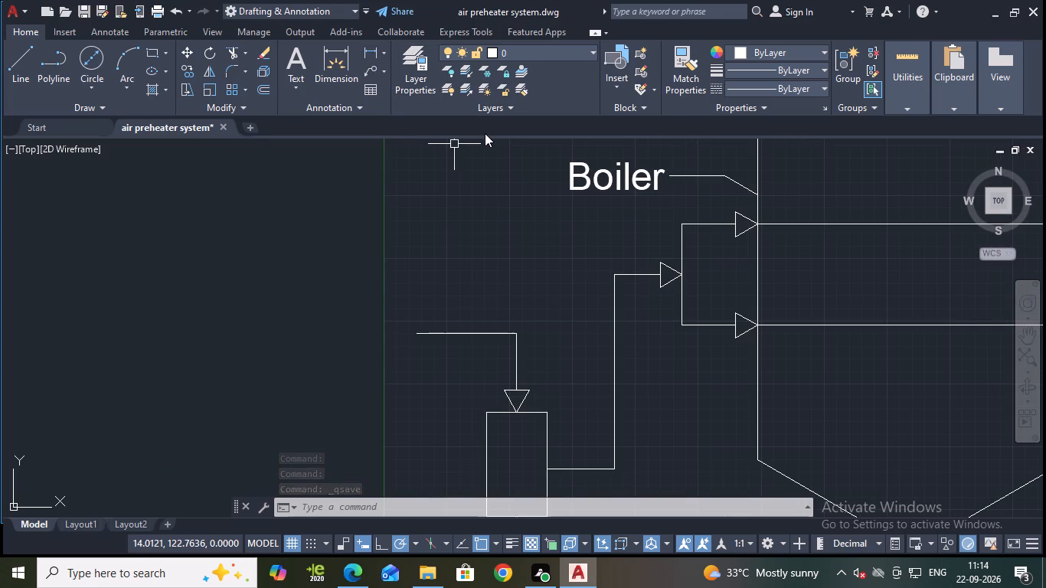
key(m)
key(t)
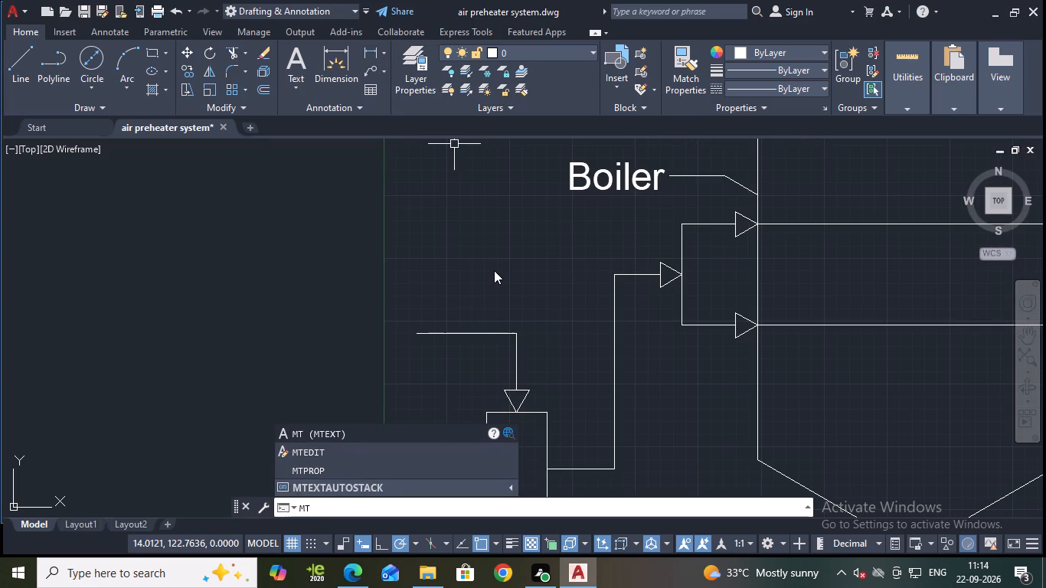
key(Return)
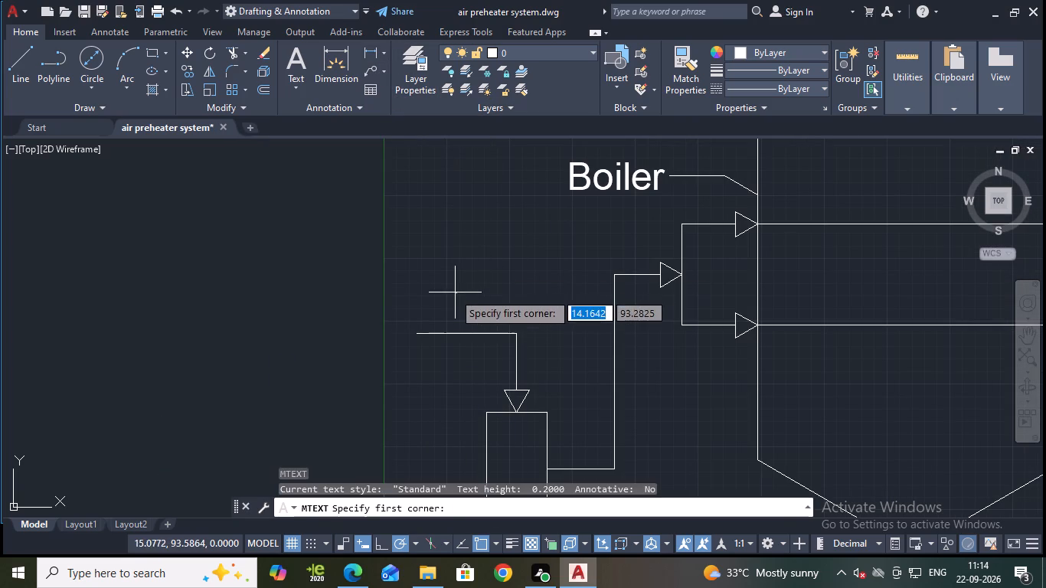
click(425, 297)
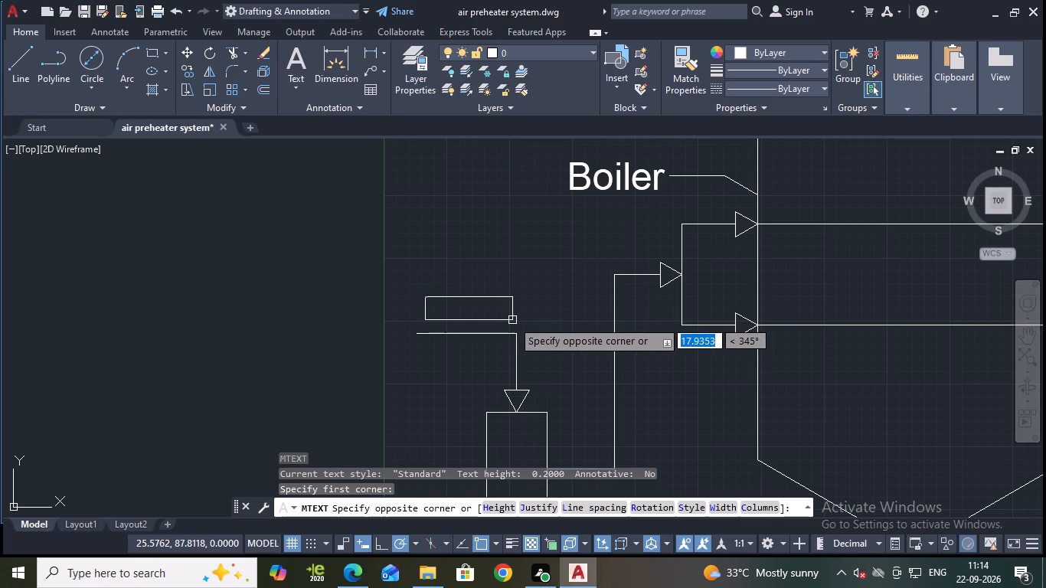
click(512, 320)
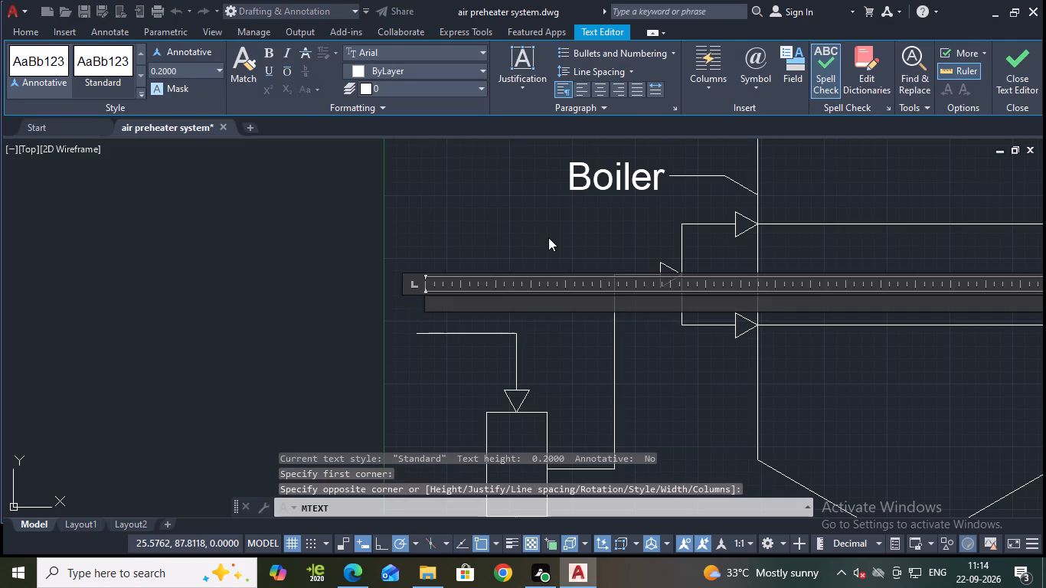
click(212, 71)
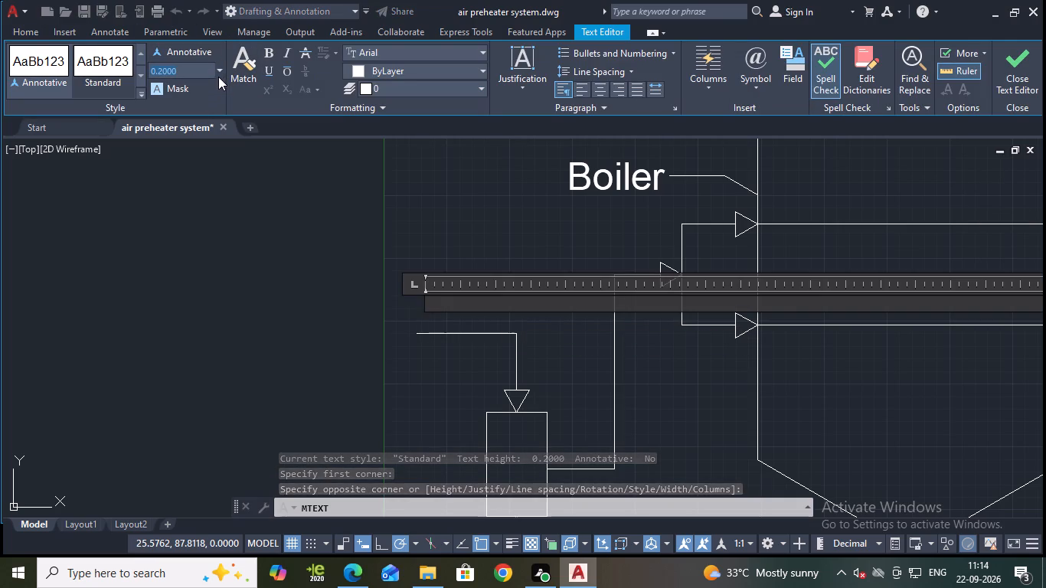
click(218, 73)
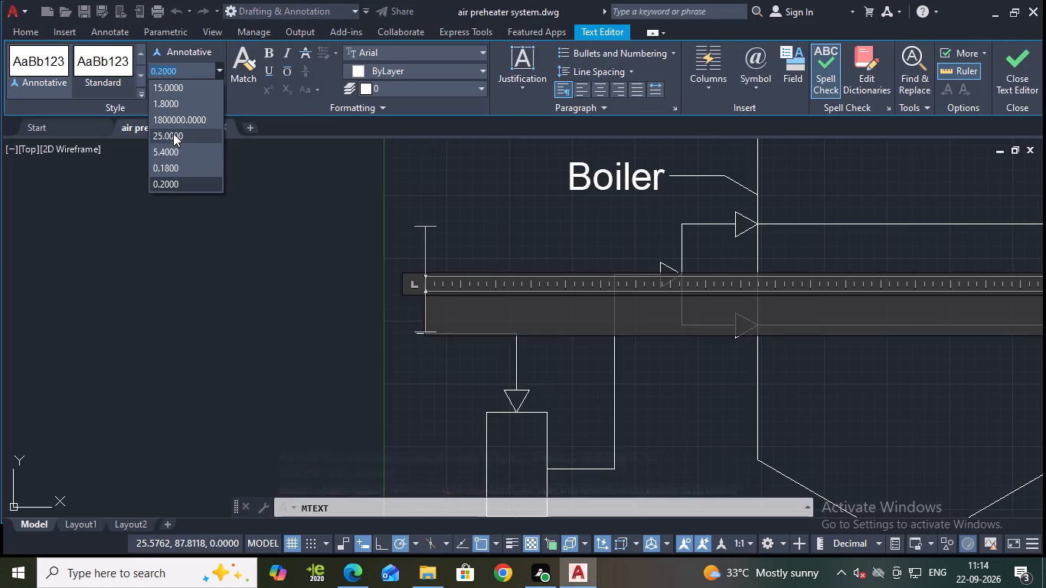
click(169, 150)
text(coa)
key(BackSpace)
key(BackSpace)
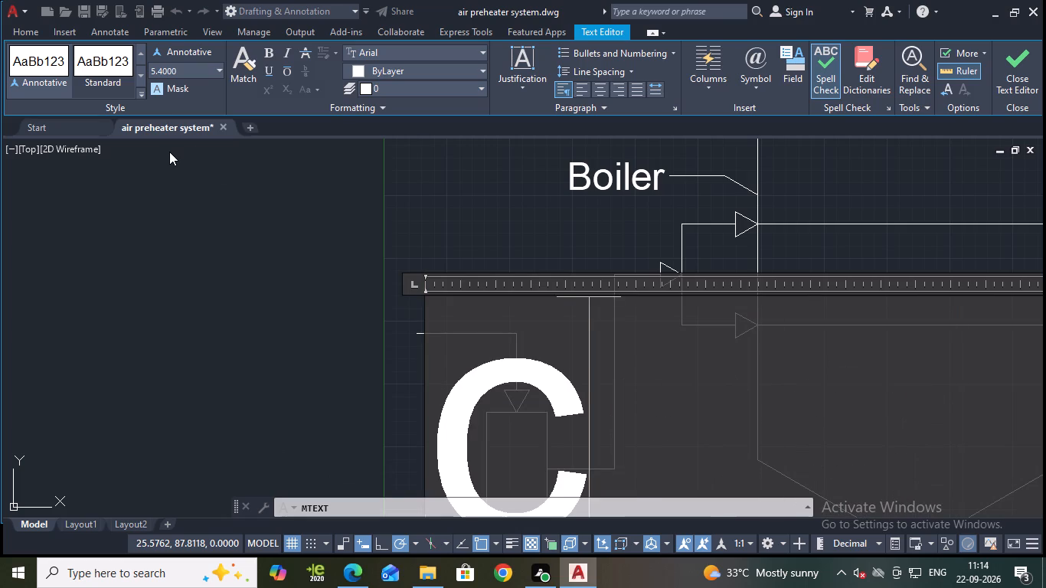
key(BackSpace)
key(c)
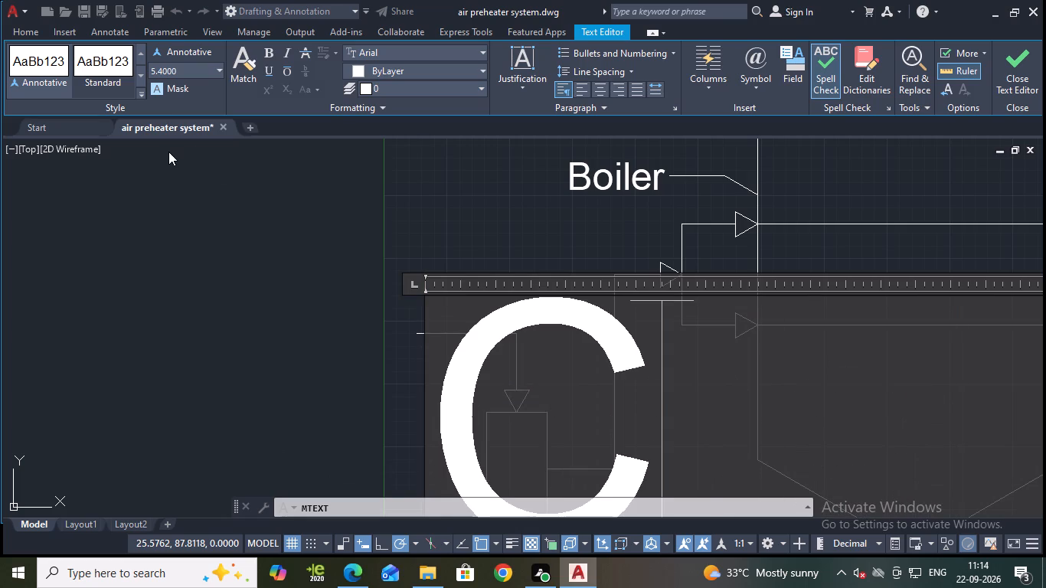
text(oal)
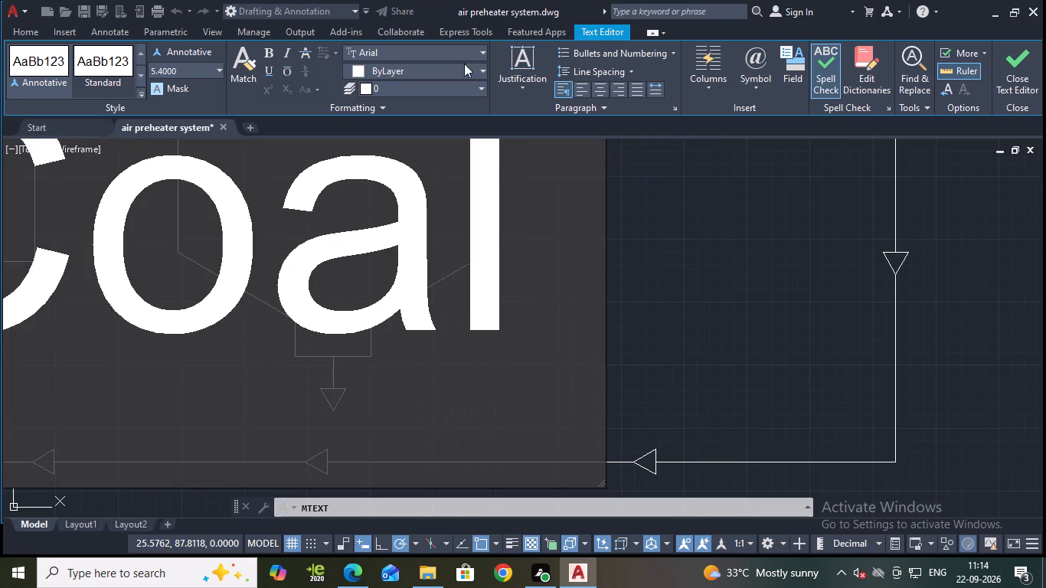
click(1015, 83)
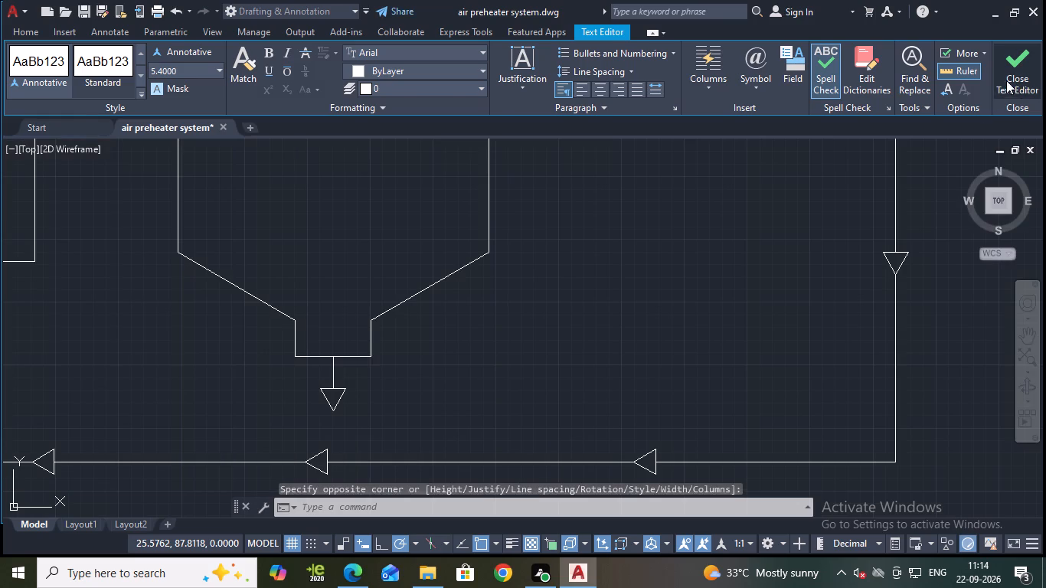
Save the drawing.
scroll(640, 263, down, 2)
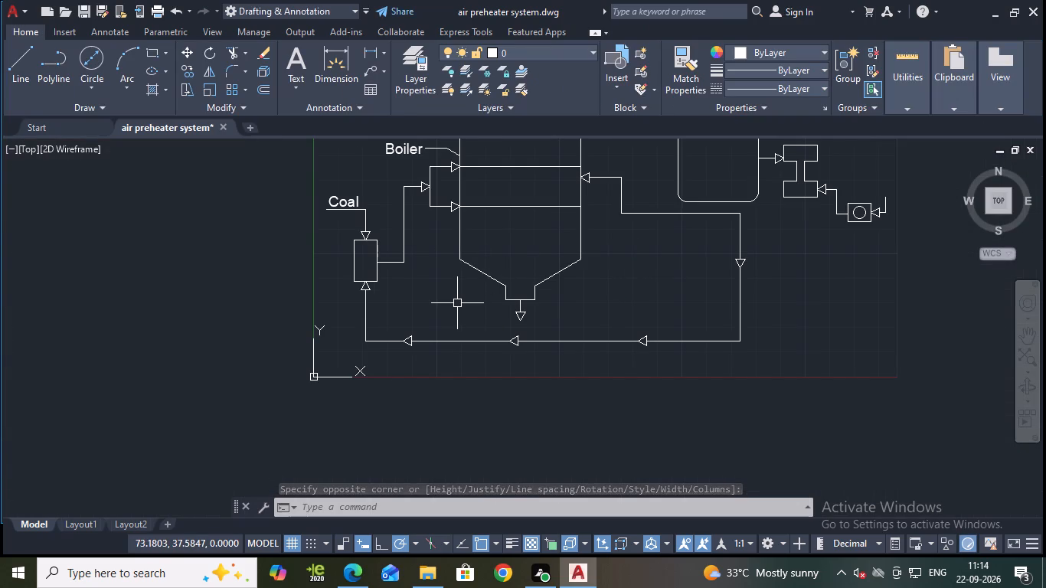
key(ctrl+s)
Add the multiline text "Hot air" at 5.4 height on the bottom return line, right of the boiler's ash outlet.
scroll(574, 360, up, 1)
middle_drag(574, 360, 573, 383)
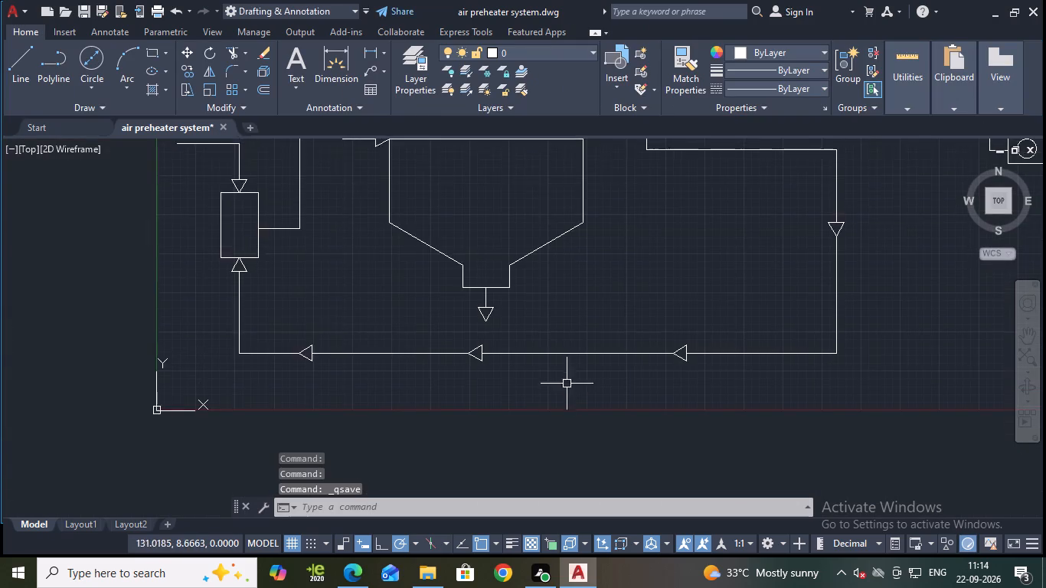
scroll(562, 376, up, 2)
text(mt)
click(538, 324)
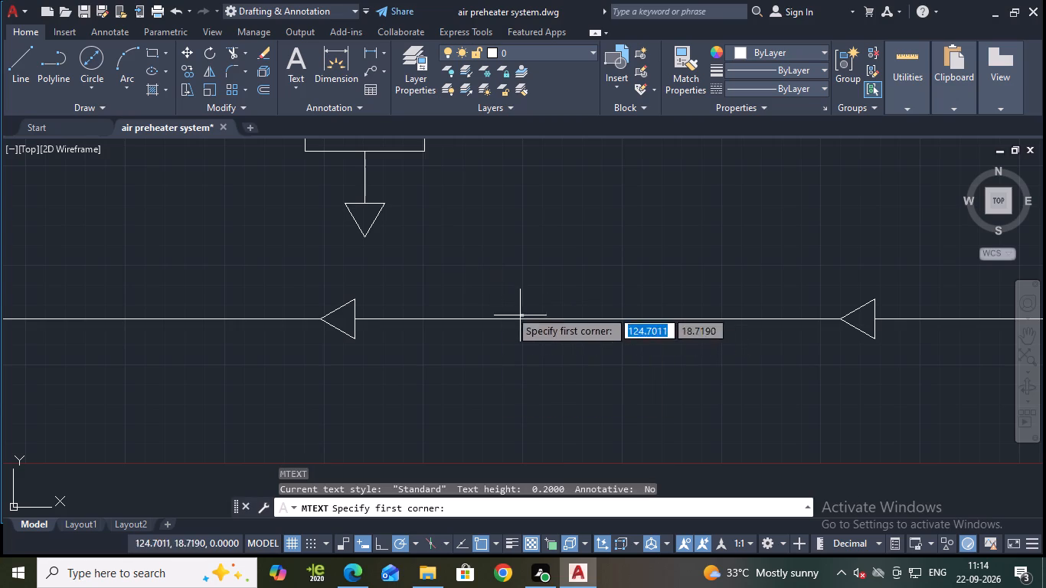
click(459, 285)
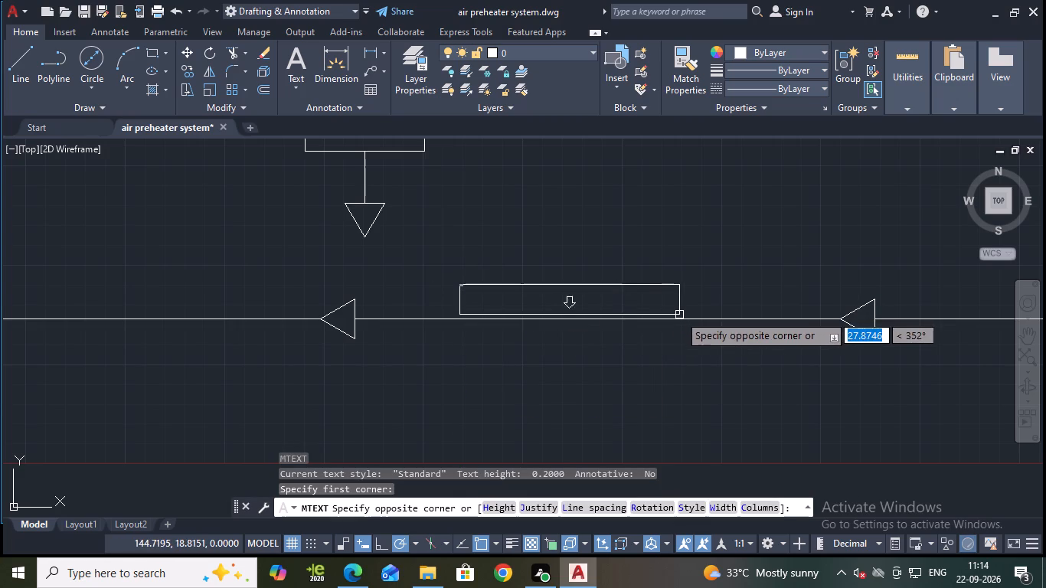
click(678, 312)
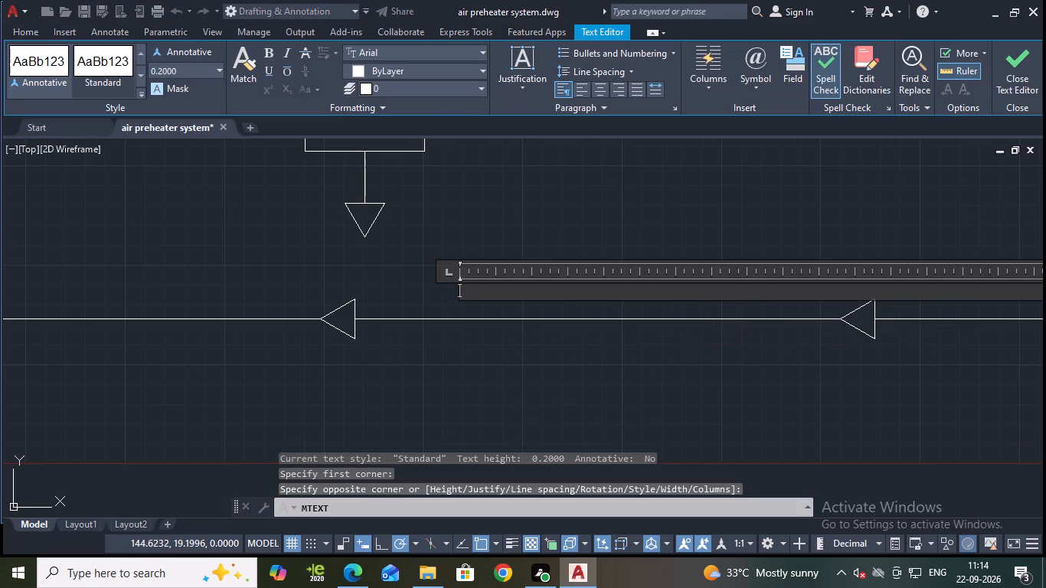
click(217, 76)
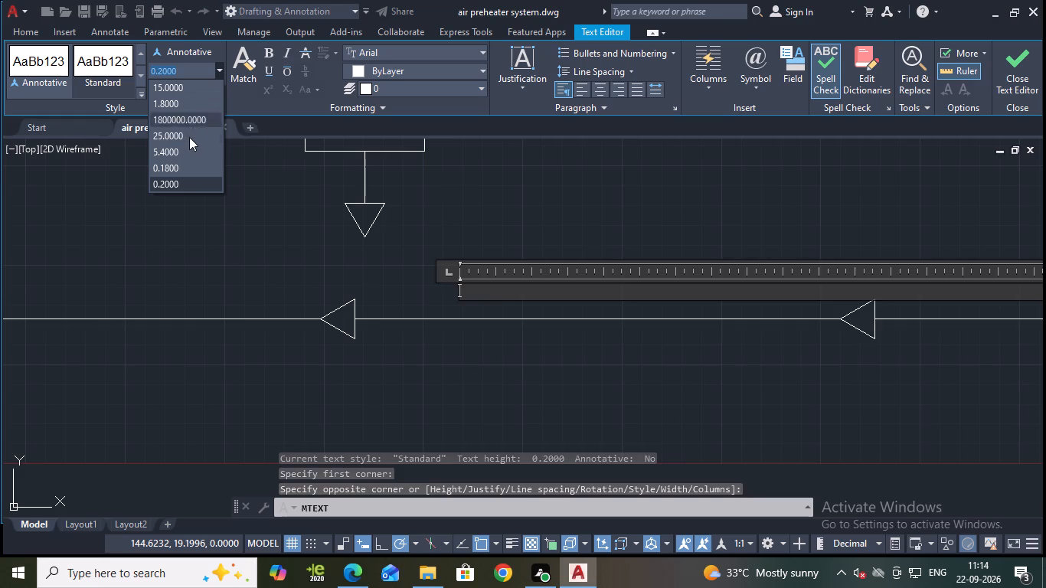
click(186, 149)
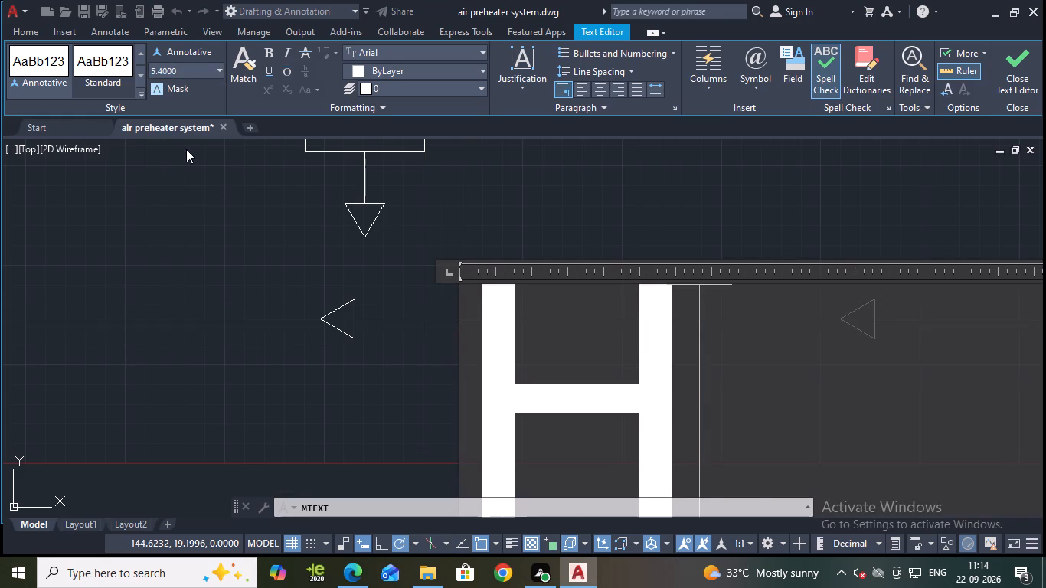
text(ot)
key(space)
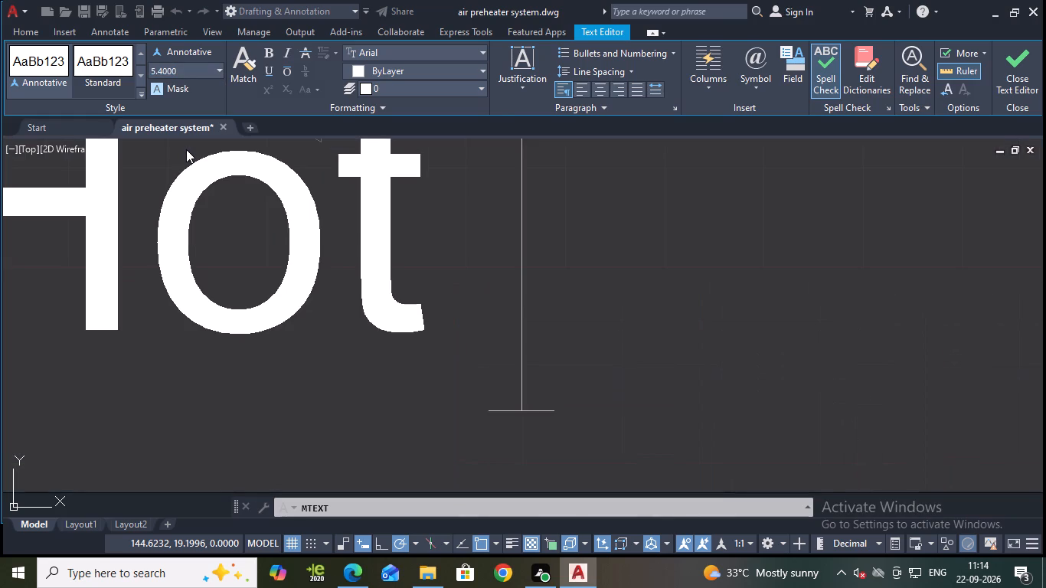
text(air)
click(1022, 75)
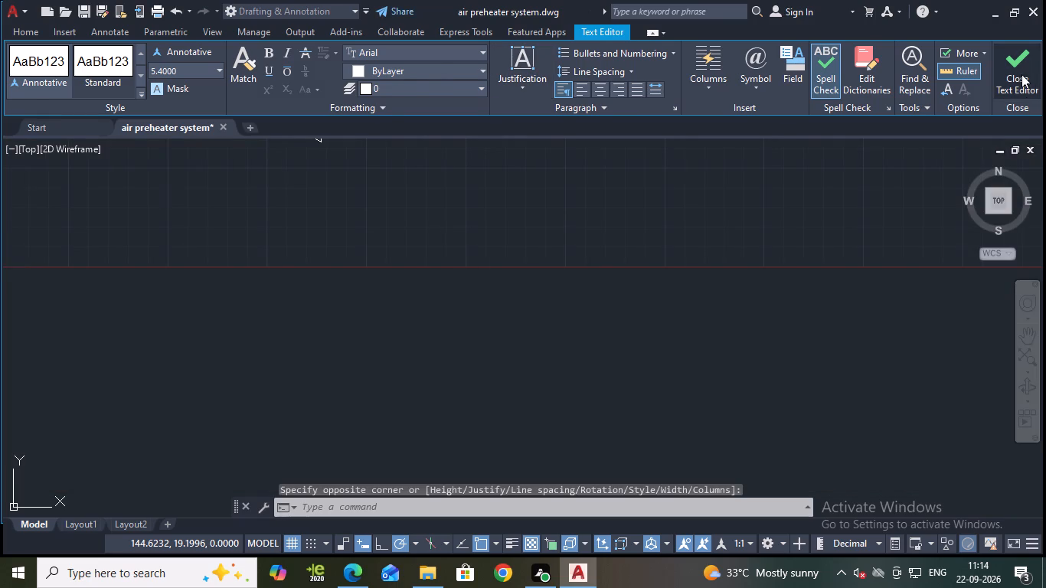
Move the "Hot air" text to sit just above the bottom return line, between its middle and right arrowheads.
scroll(794, 273, down, 2)
click(486, 215)
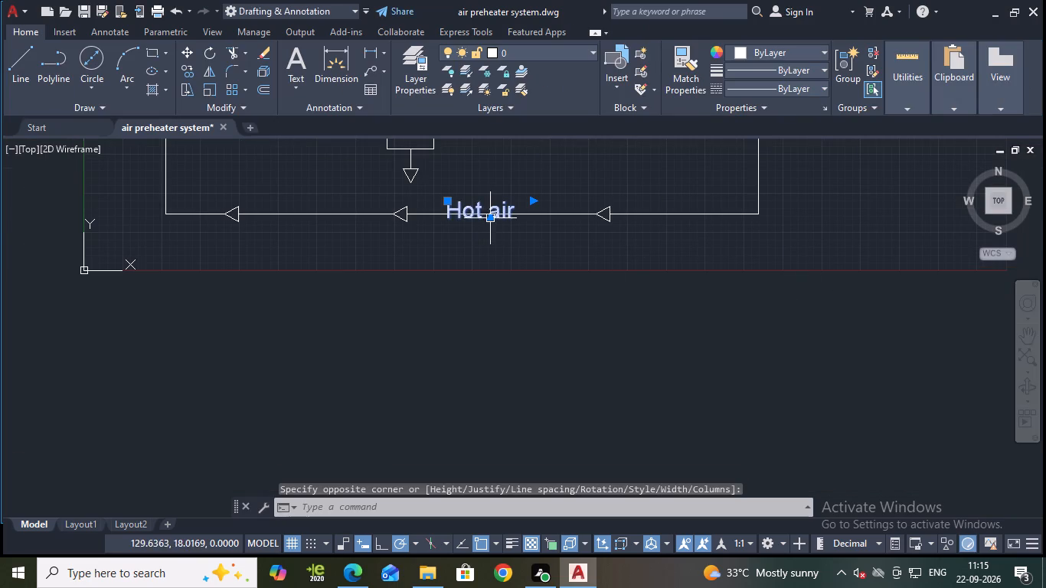
click(449, 202)
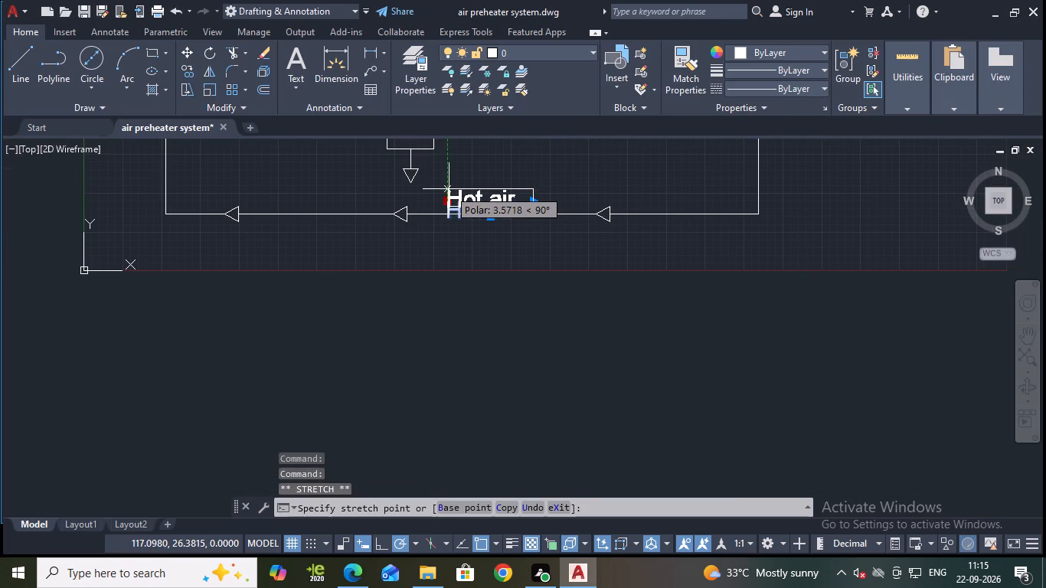
click(449, 188)
key(Escape)
middle_drag(576, 257, 561, 301)
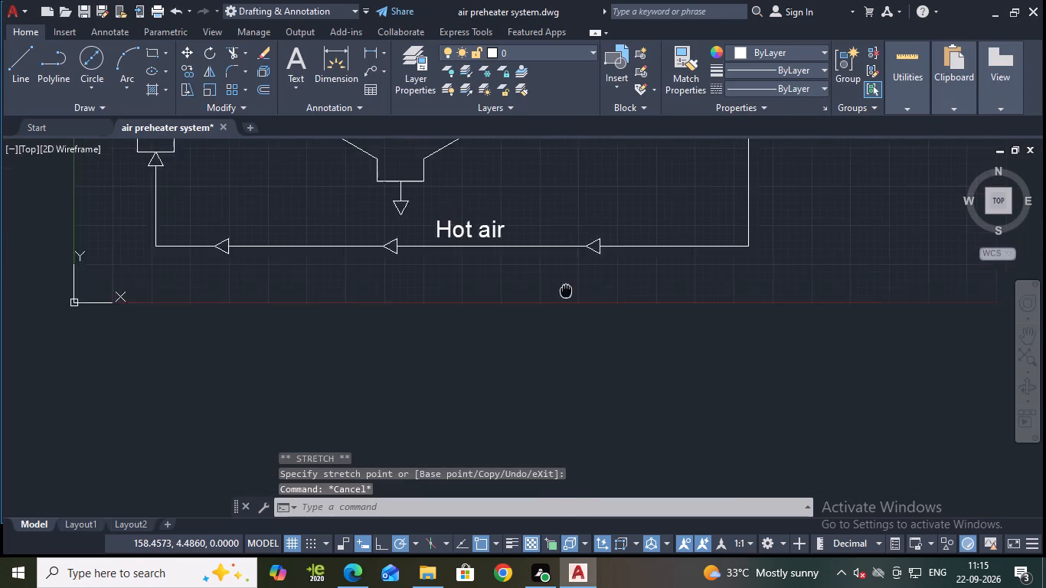
middle_drag(561, 301, 544, 332)
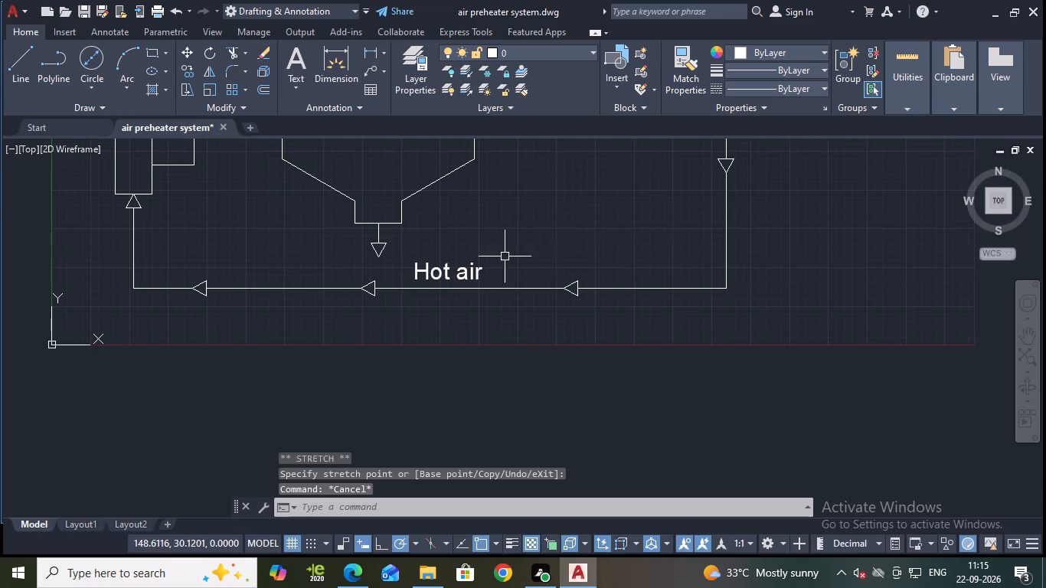
click(469, 269)
click(416, 263)
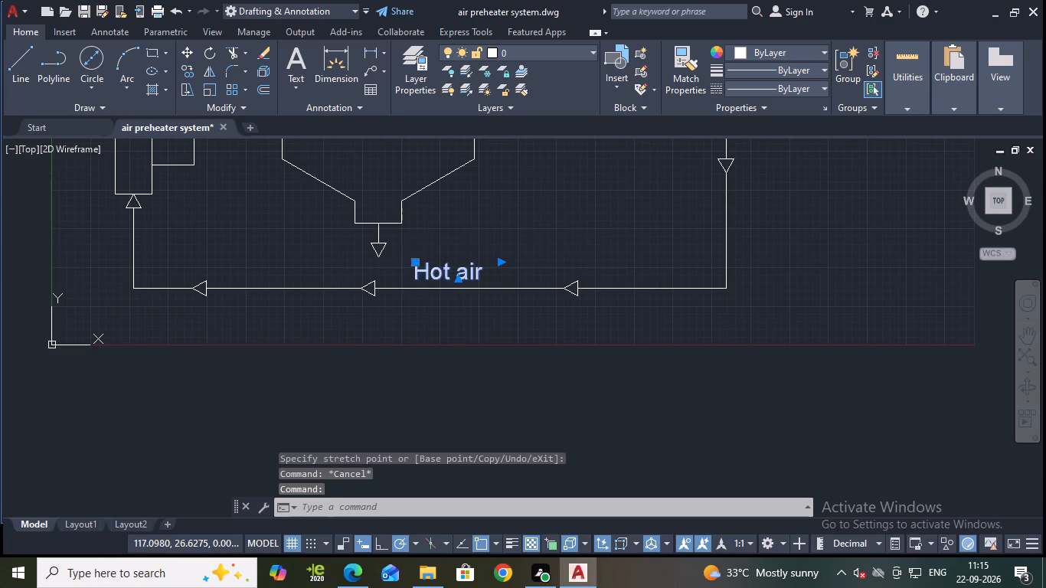
click(435, 267)
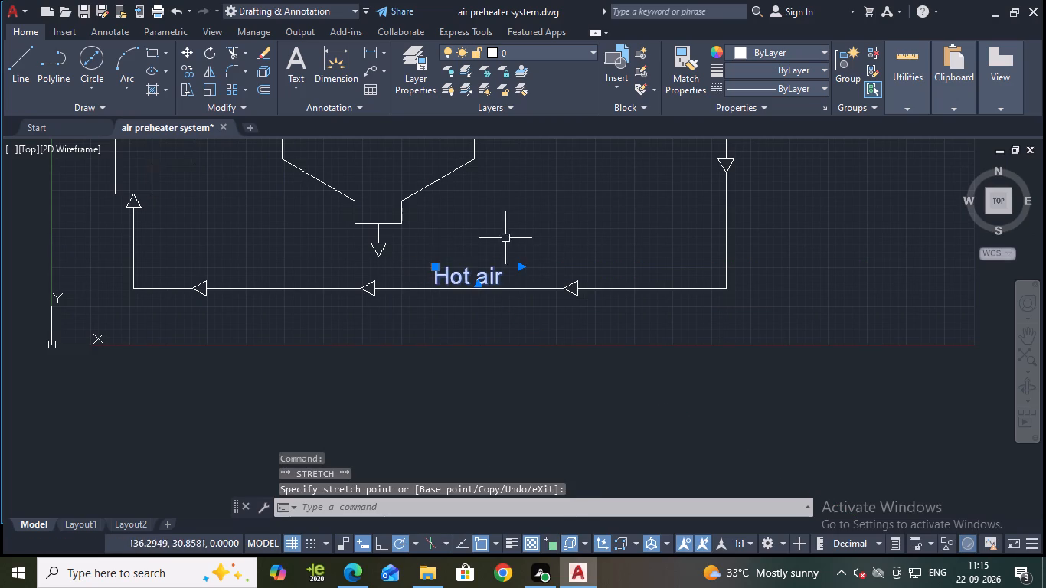
key(Escape)
Save the drawing.
key(ctrl+s)
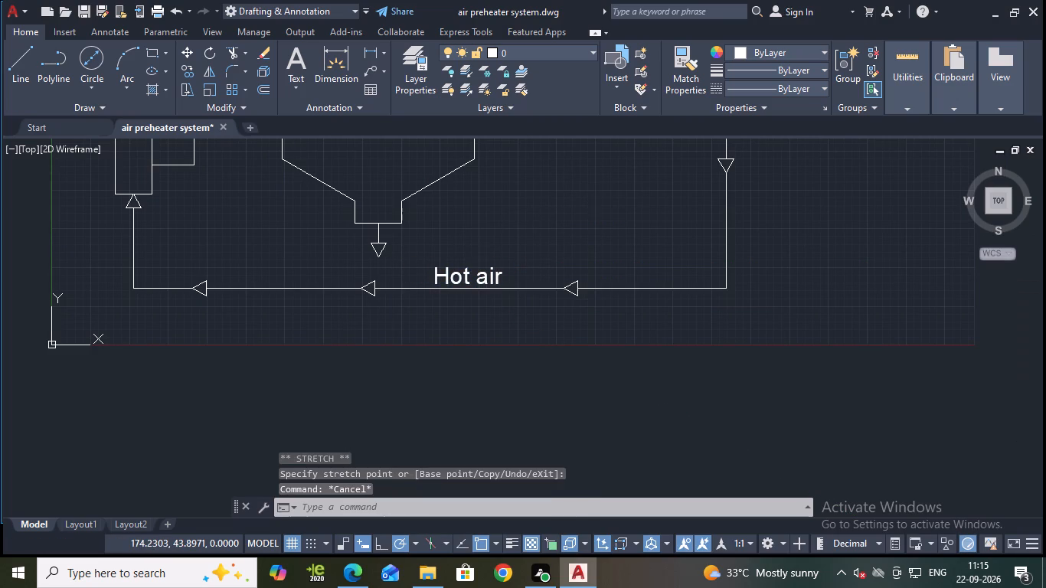
Add the multiline text "Ash" at 5.4 height beside the outlet arrow under the boiler hopper.
scroll(596, 200, down, 2)
middle_drag(591, 197, 531, 348)
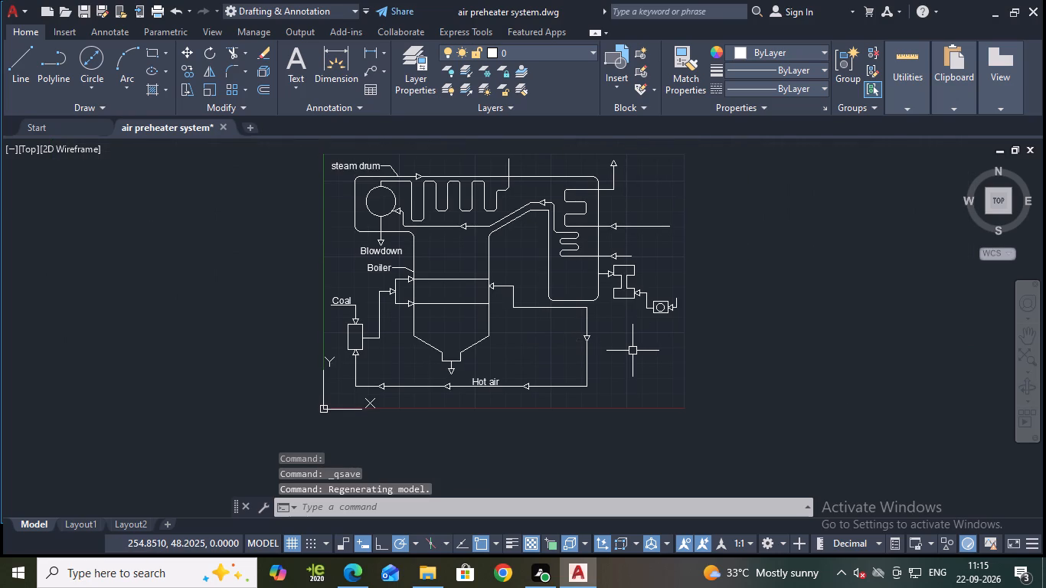
scroll(466, 276, up, 1)
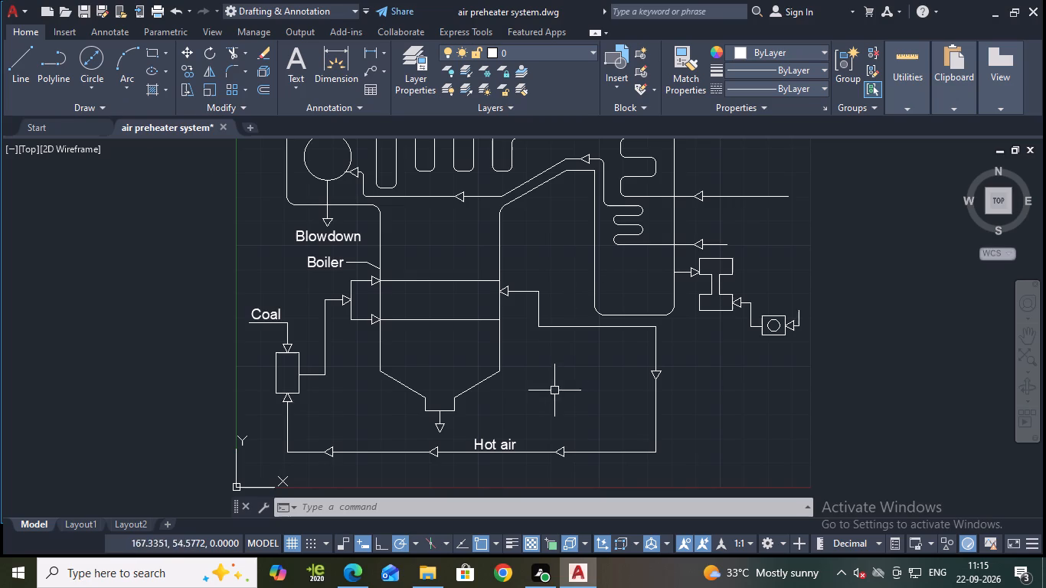
scroll(503, 409, up, 2)
middle_drag(502, 409, 722, 269)
scroll(614, 323, up, 1)
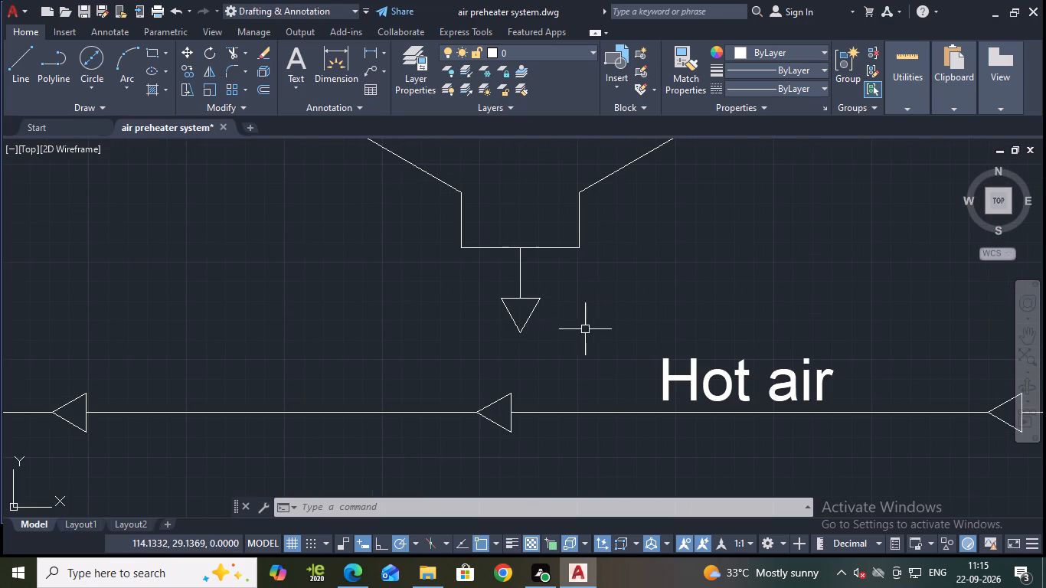
text(mt)
click(791, 351)
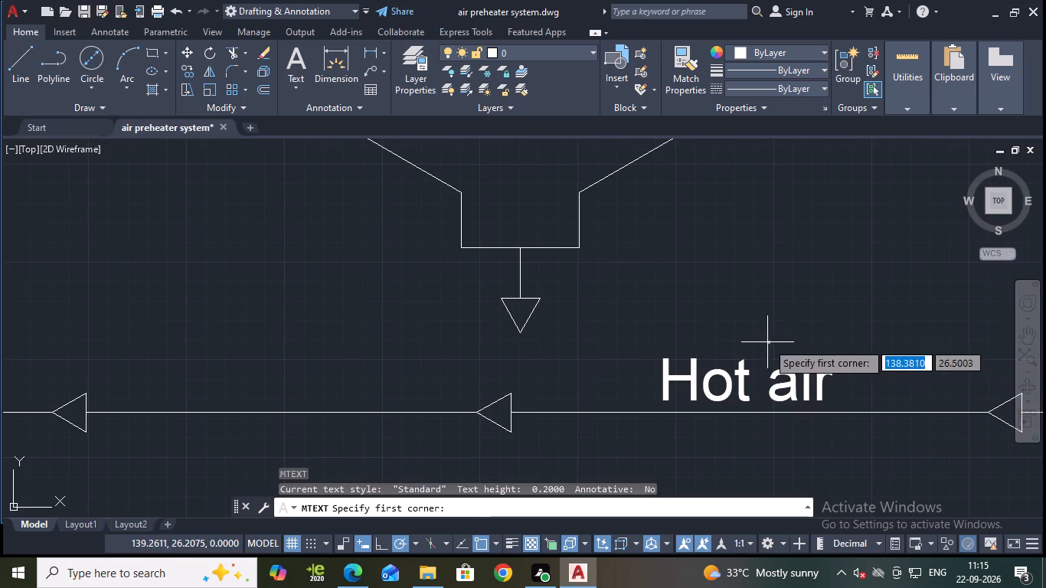
click(573, 292)
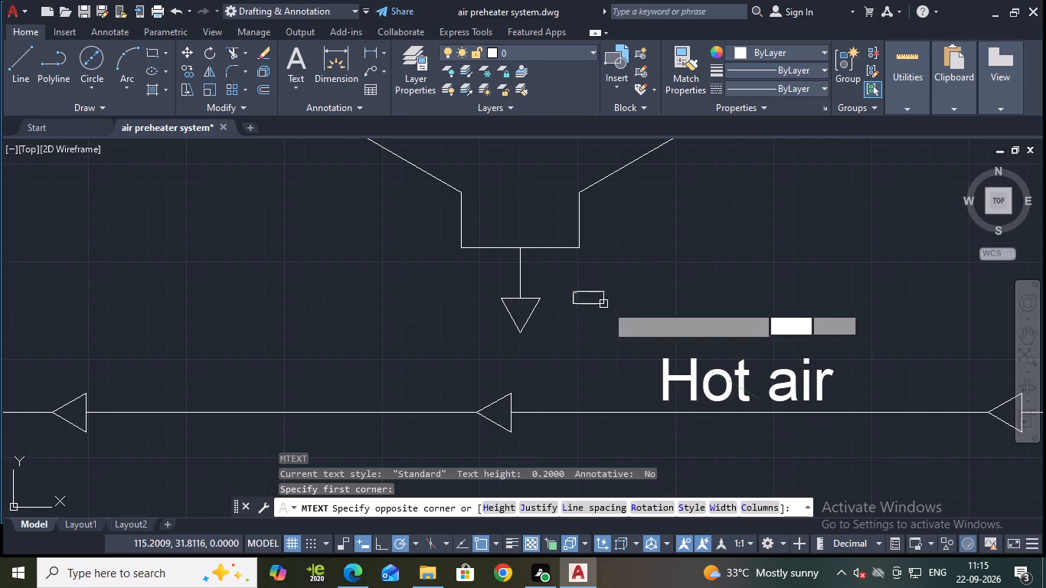
click(638, 316)
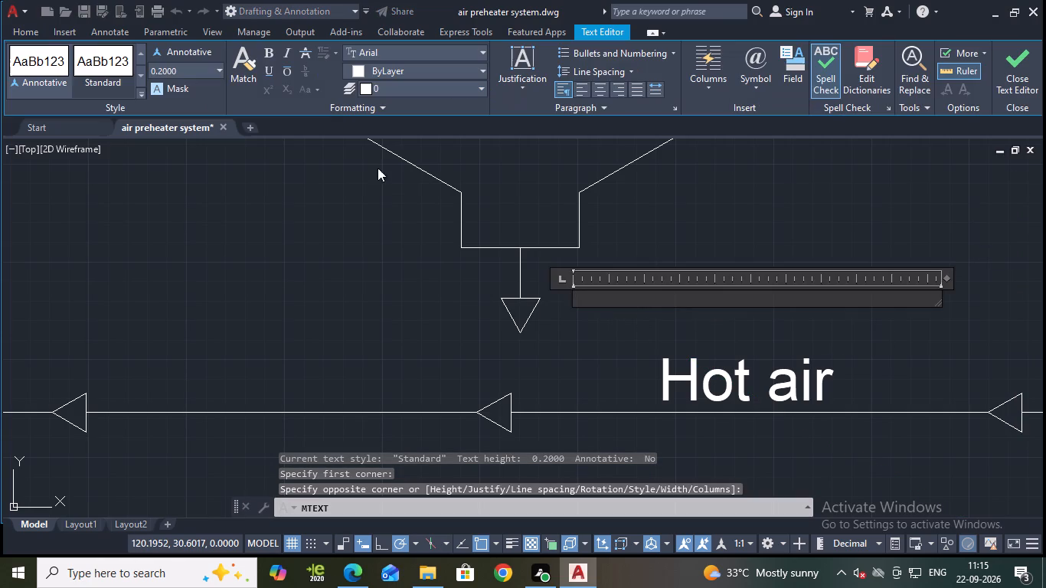
click(216, 73)
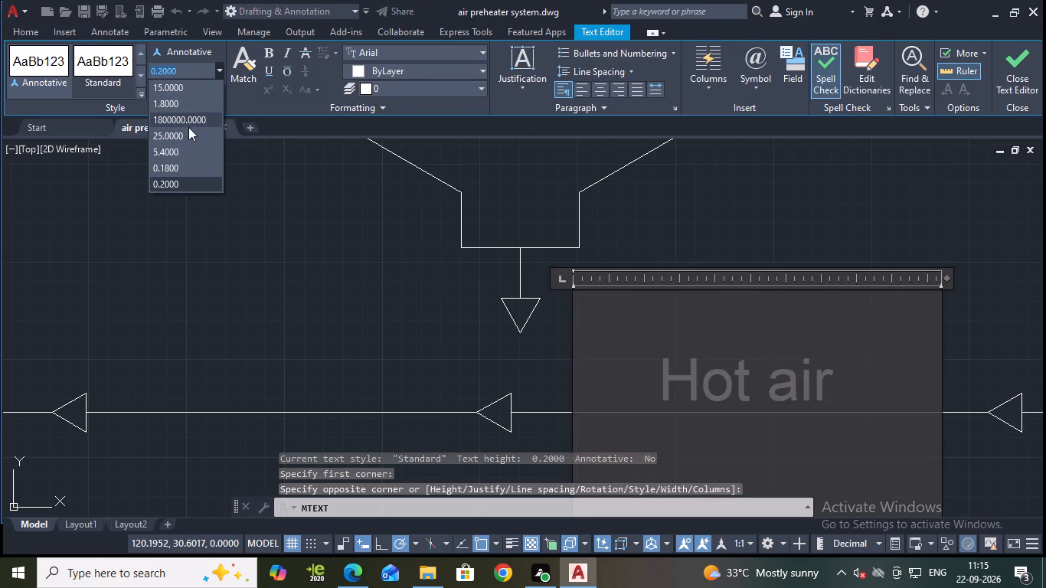
click(178, 149)
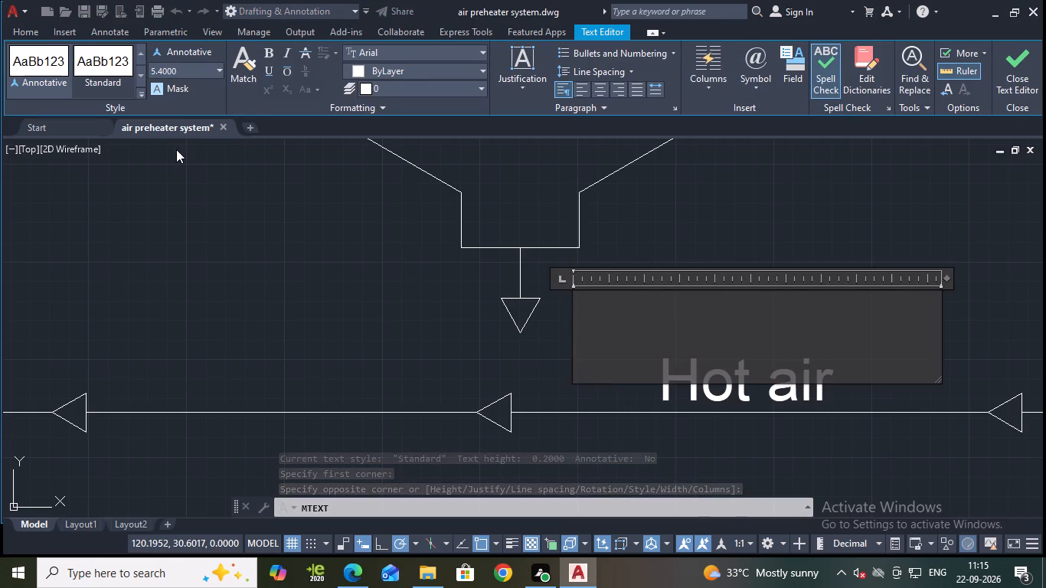
text(as)
key(BackSpace)
key(BackSpace)
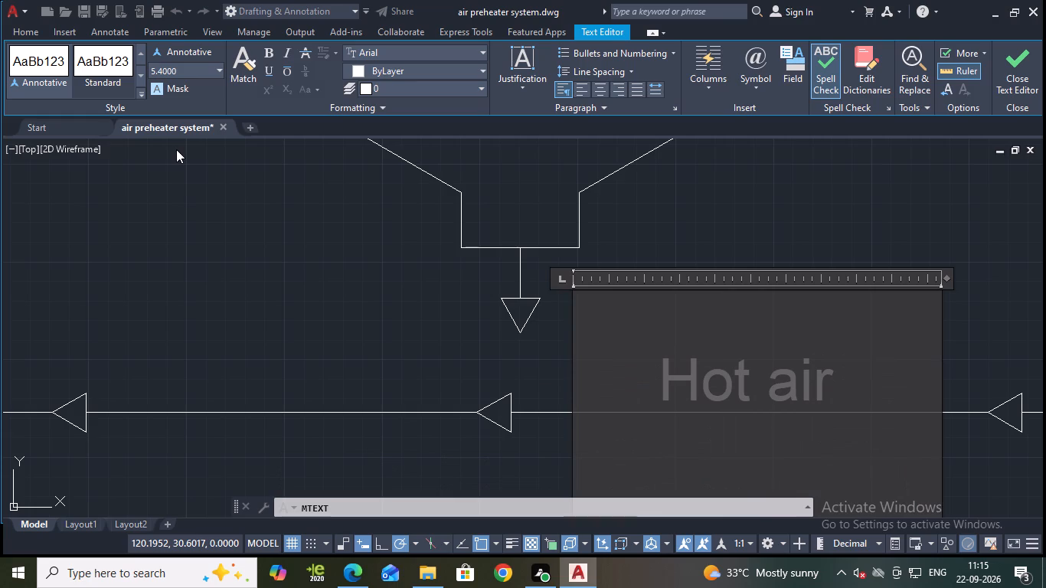
key(a)
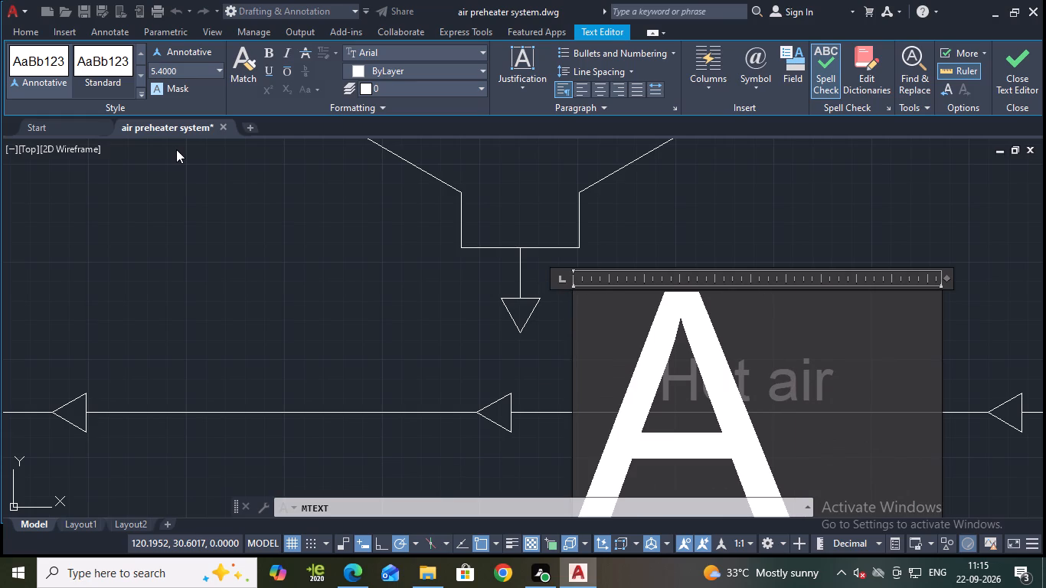
key(s)
key(h)
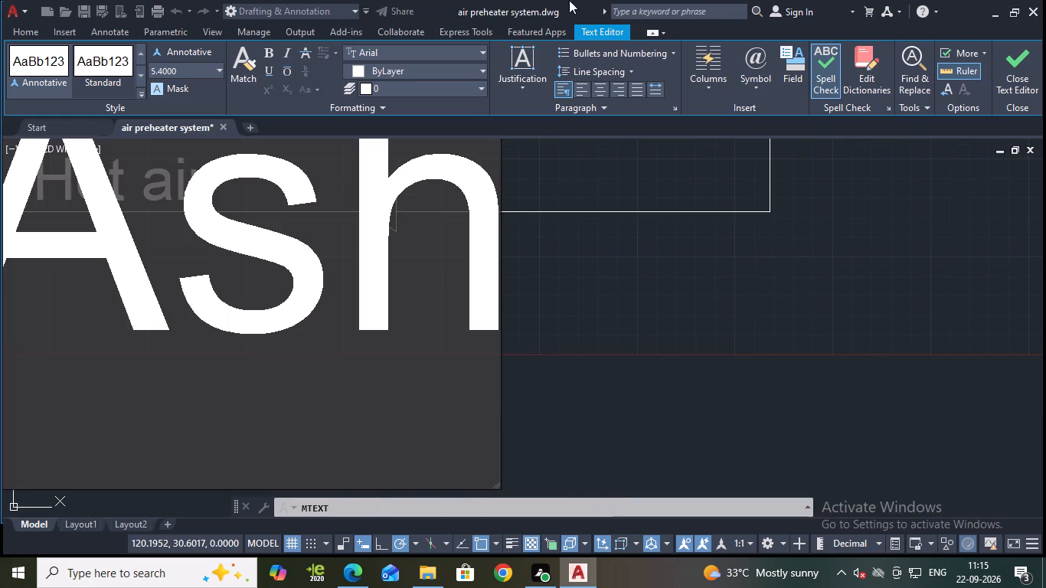
click(1021, 83)
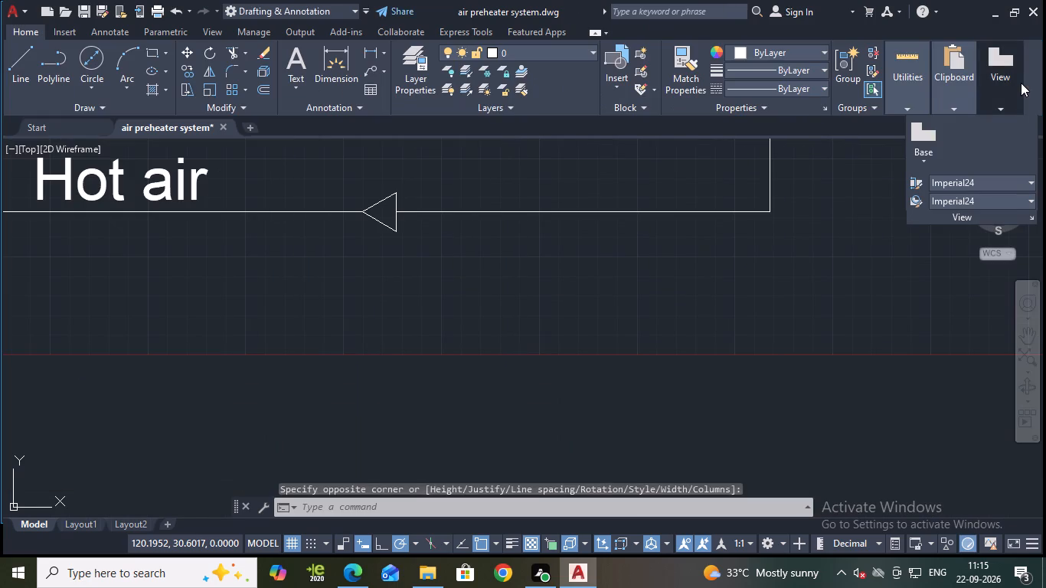
Move the "Ash" text directly beneath the tip of the hopper's outlet arrow.
scroll(440, 354, down, 2)
middle_drag(299, 252, 535, 251)
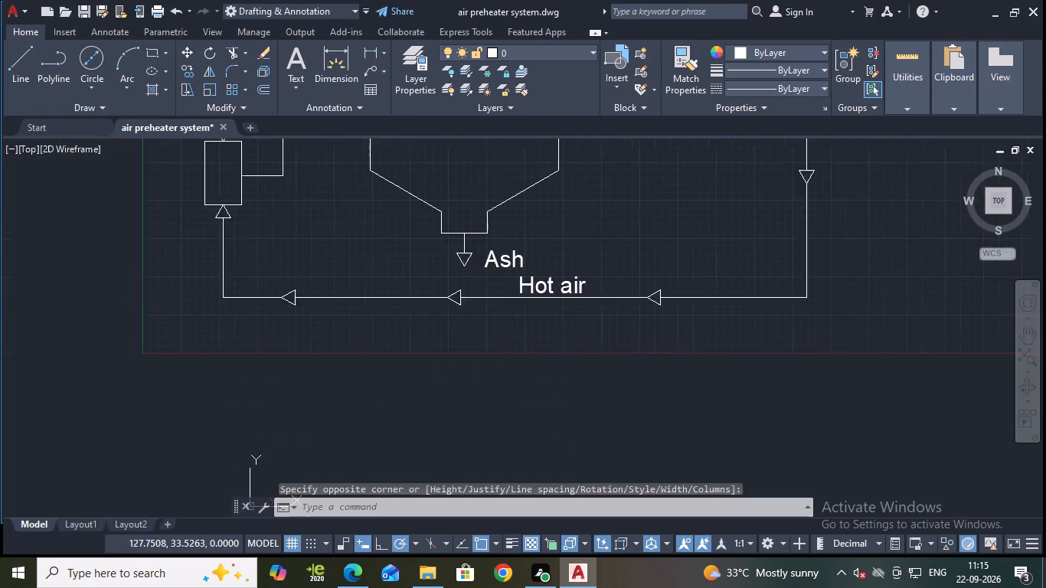
middle_drag(535, 251, 556, 256)
scroll(529, 267, up, 2)
click(512, 272)
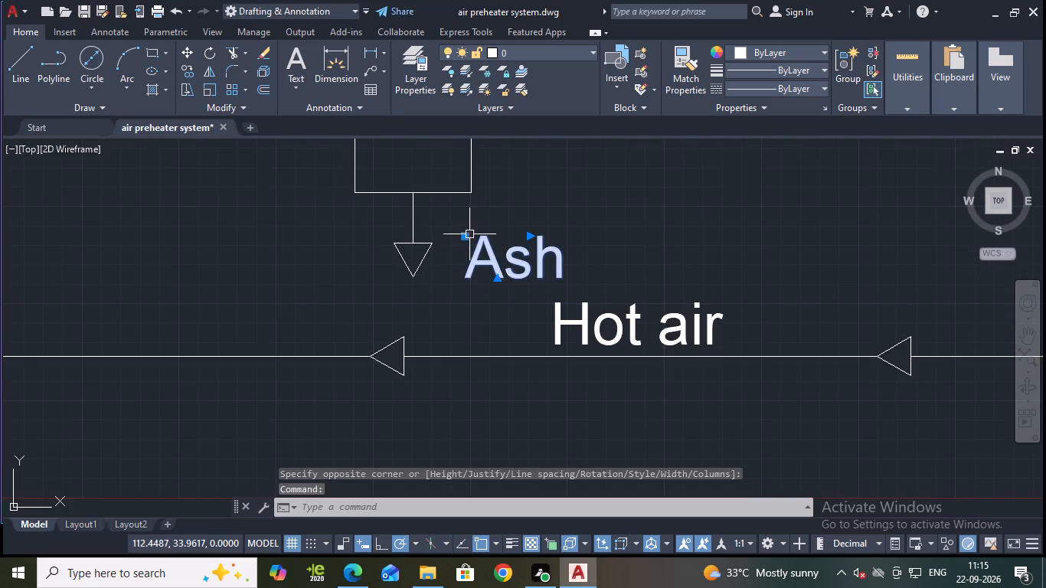
click(469, 235)
scroll(373, 289, up, 2)
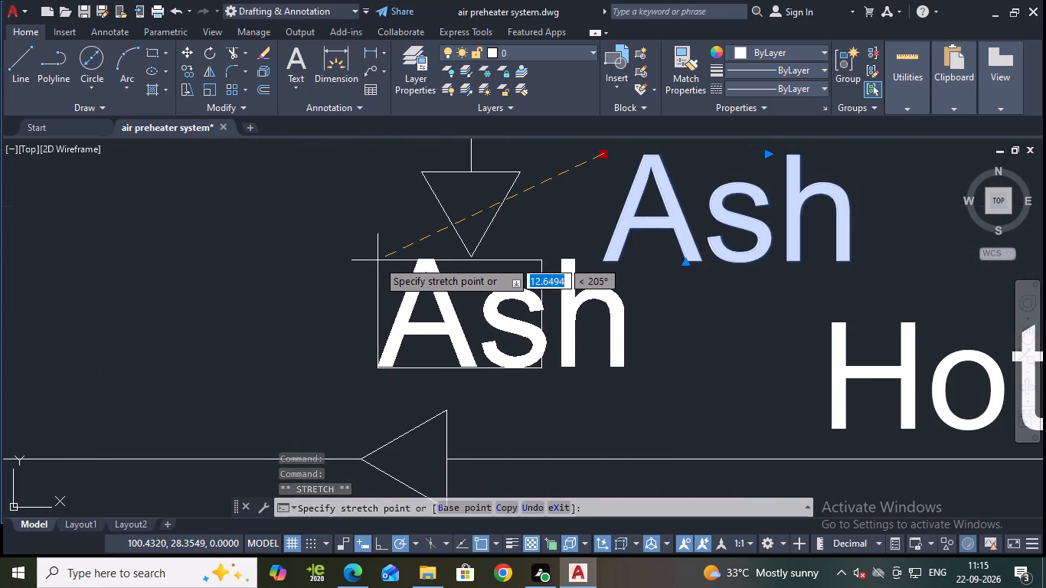
click(378, 260)
scroll(708, 250, down, 1)
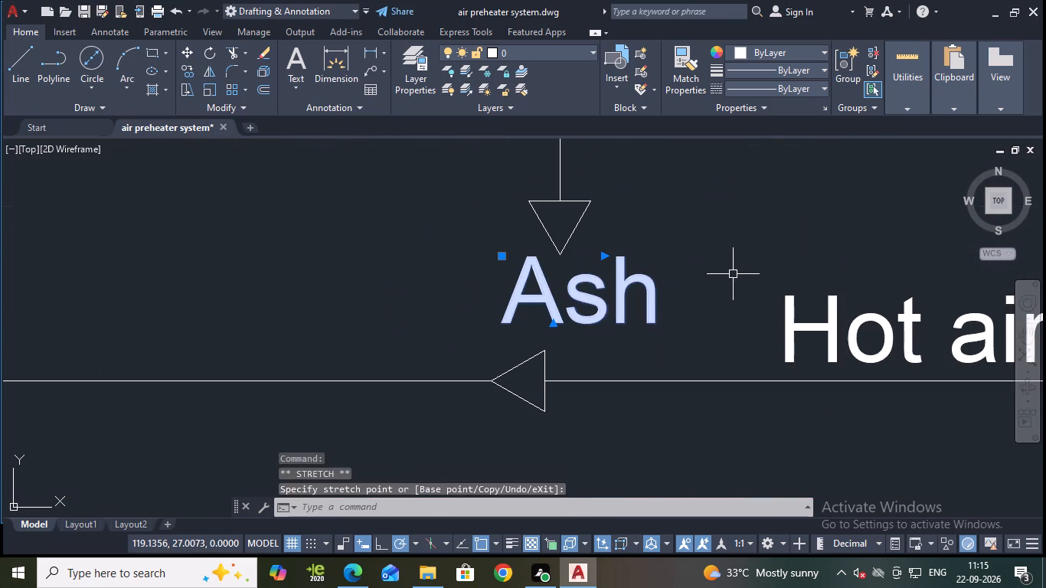
key(Escape)
Move the "Ash" text up and right so it sits beside the hopper's outlet arrow, above its tip.
scroll(733, 274, down, 1)
middle_drag(733, 274, 561, 240)
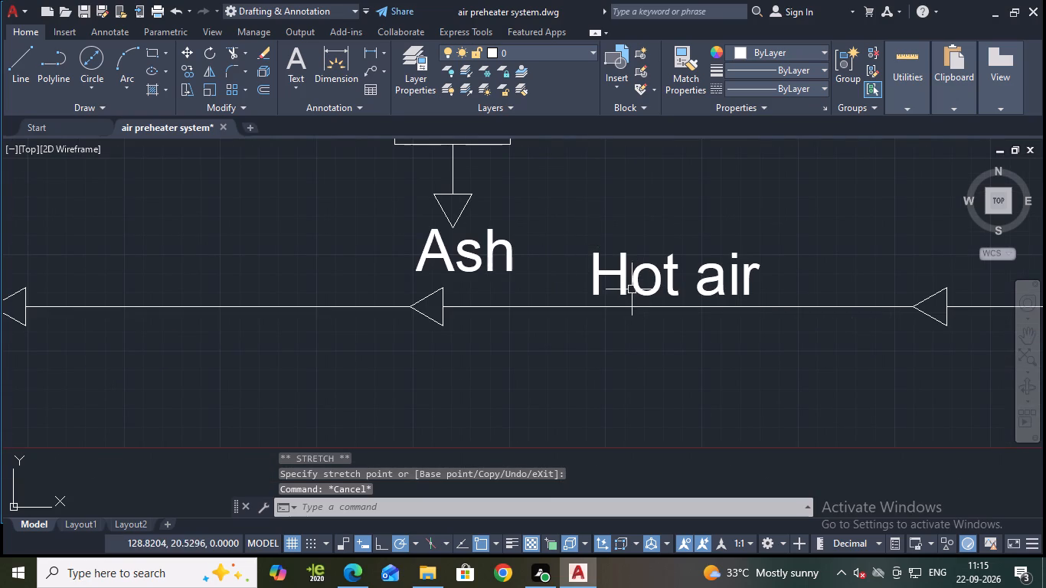
middle_drag(564, 259, 567, 299)
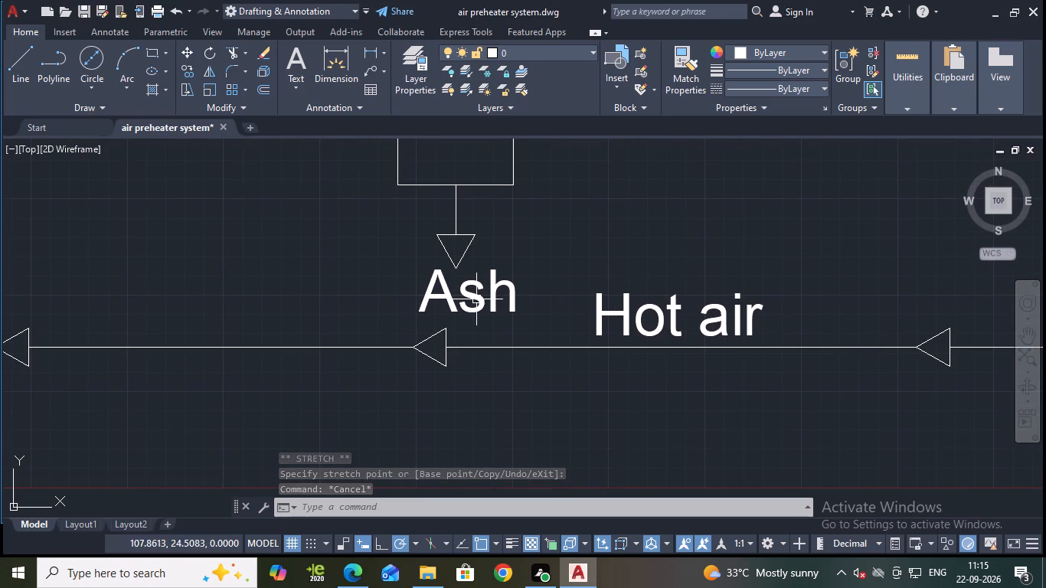
click(476, 299)
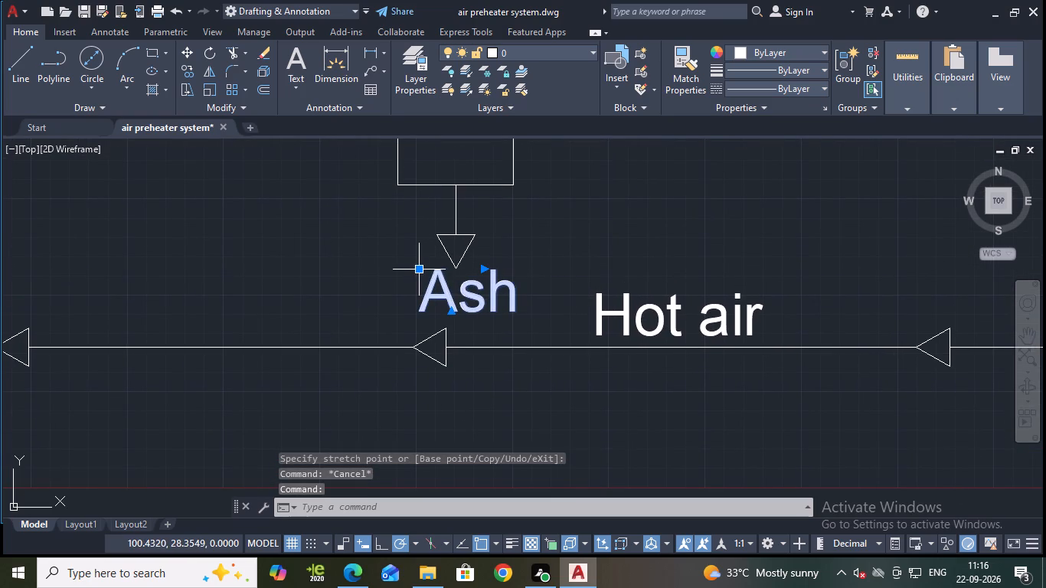
click(421, 266)
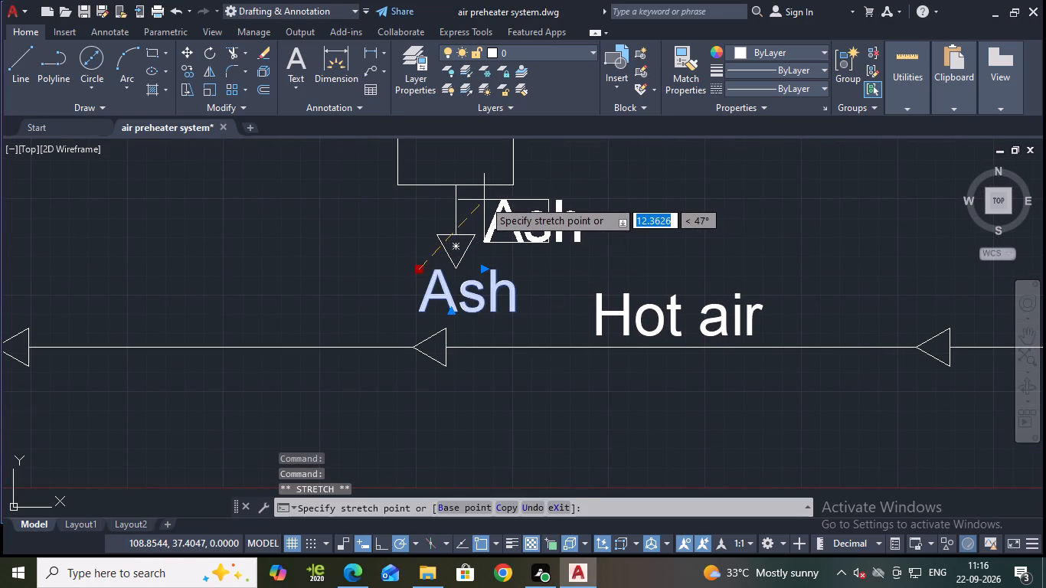
click(484, 200)
key(Escape)
Save the drawing.
key(ctrl+s)
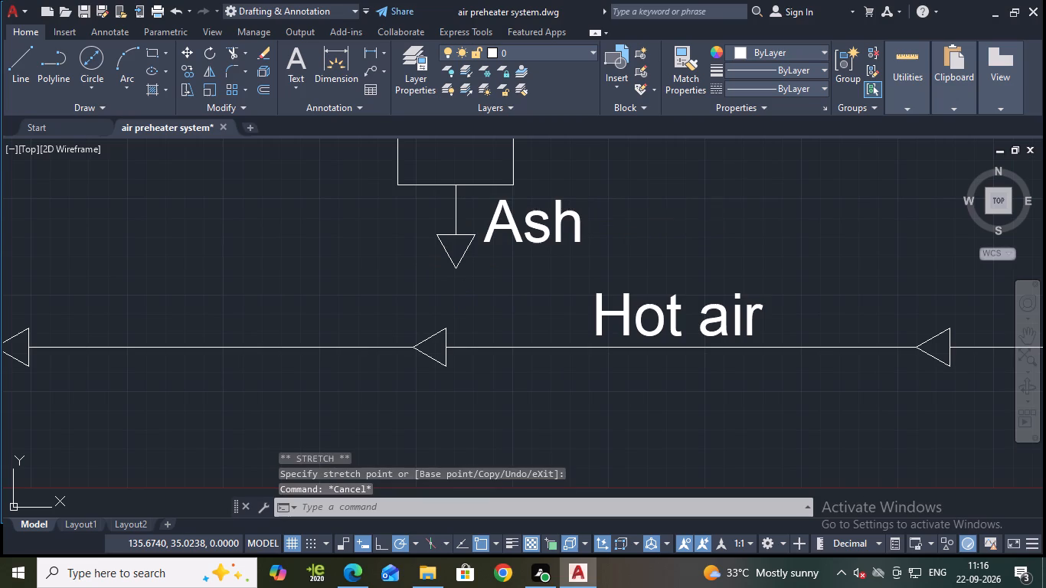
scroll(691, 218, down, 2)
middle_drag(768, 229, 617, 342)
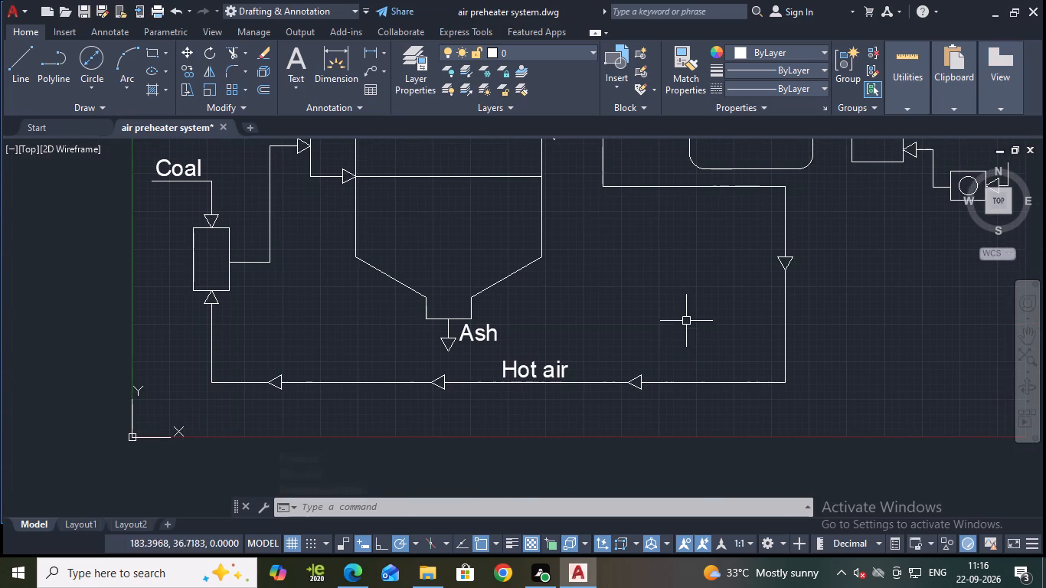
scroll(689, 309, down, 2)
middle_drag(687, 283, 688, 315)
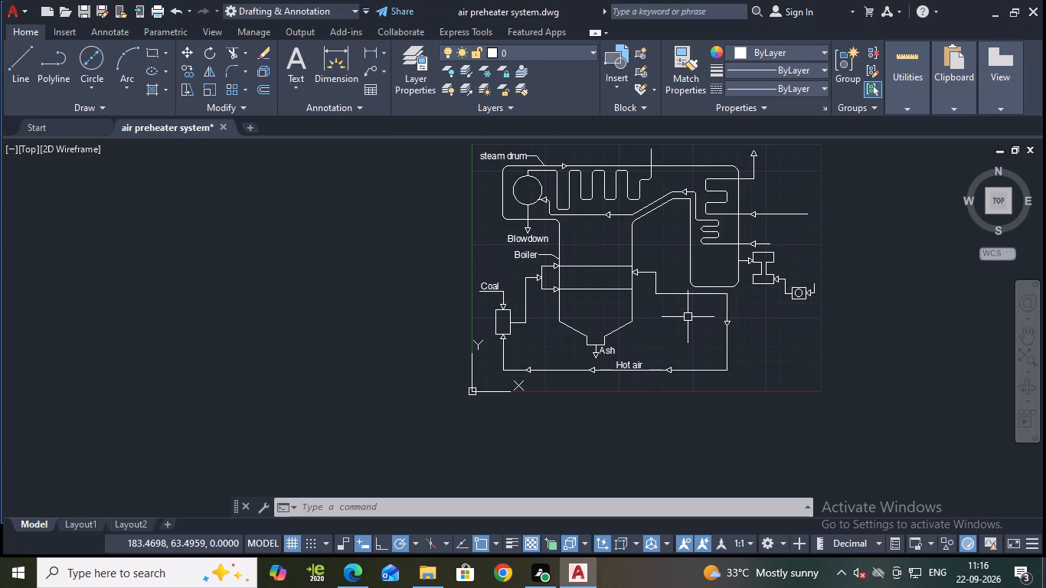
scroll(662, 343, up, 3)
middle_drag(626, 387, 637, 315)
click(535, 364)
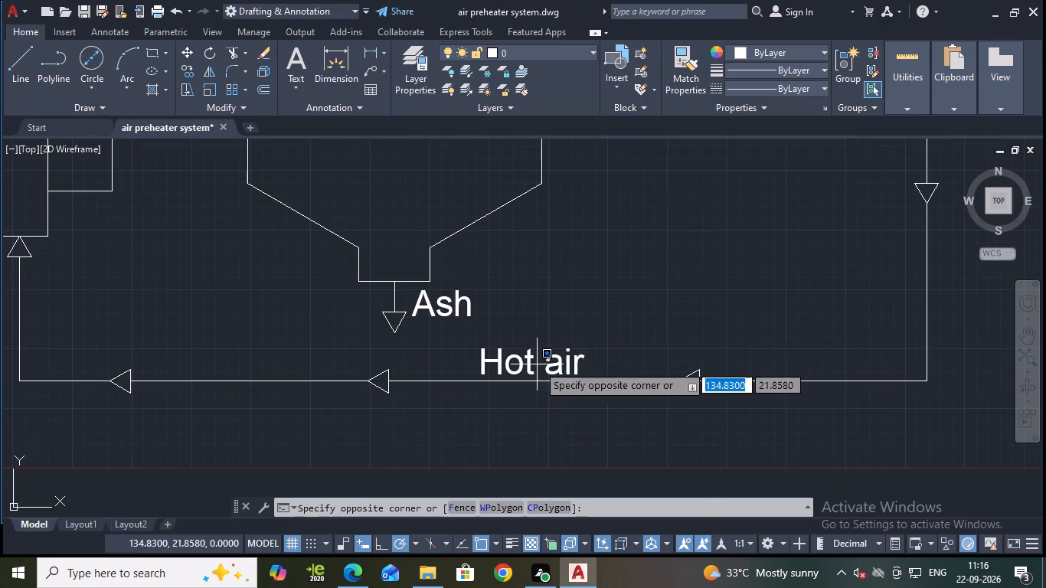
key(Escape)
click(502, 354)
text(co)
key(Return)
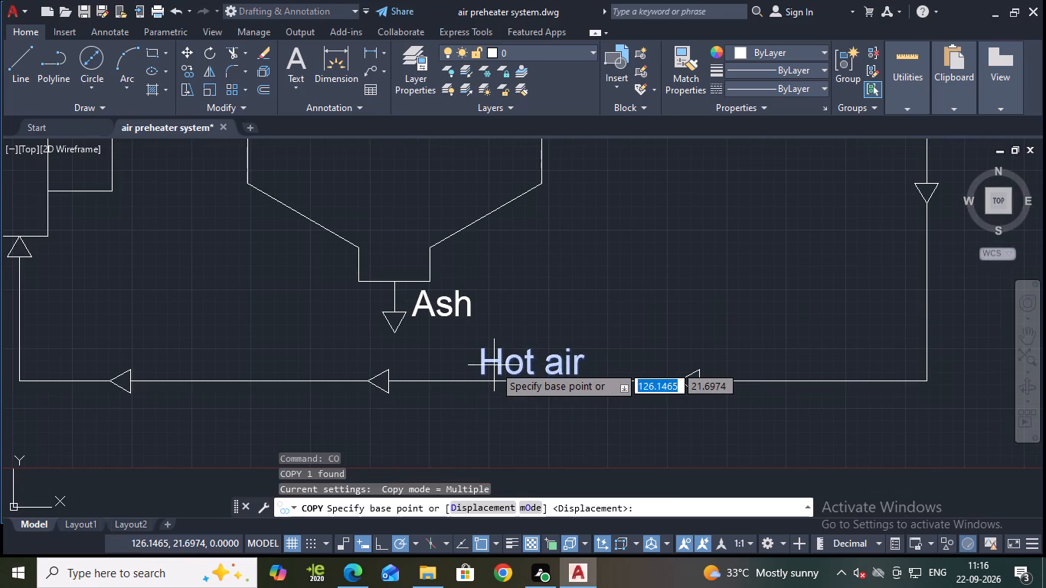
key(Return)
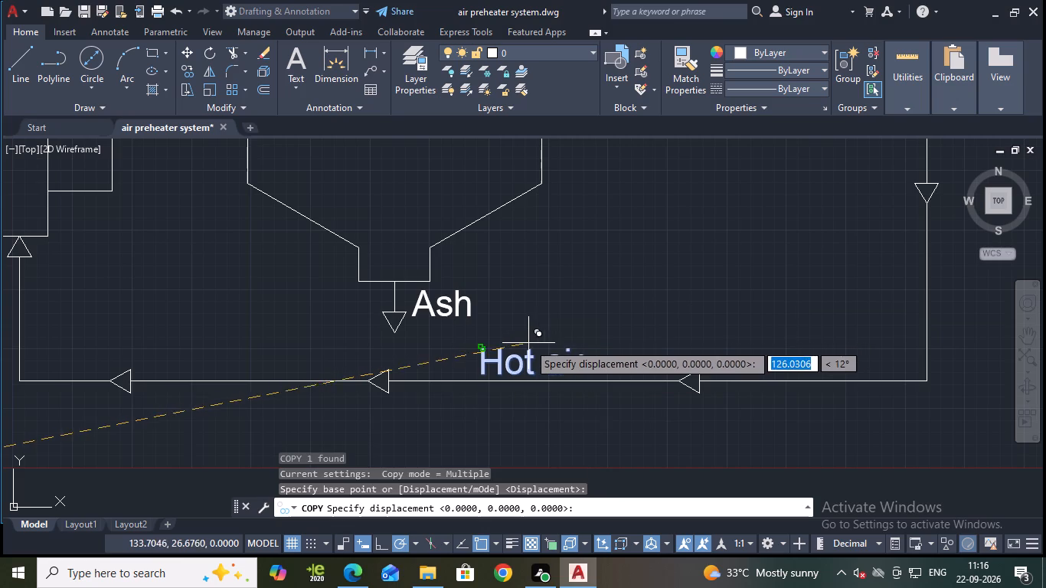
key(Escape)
Copy the "Hot air" text from the bottom return line to just below the upper horizontal hot air line right of the boiler.
click(556, 363)
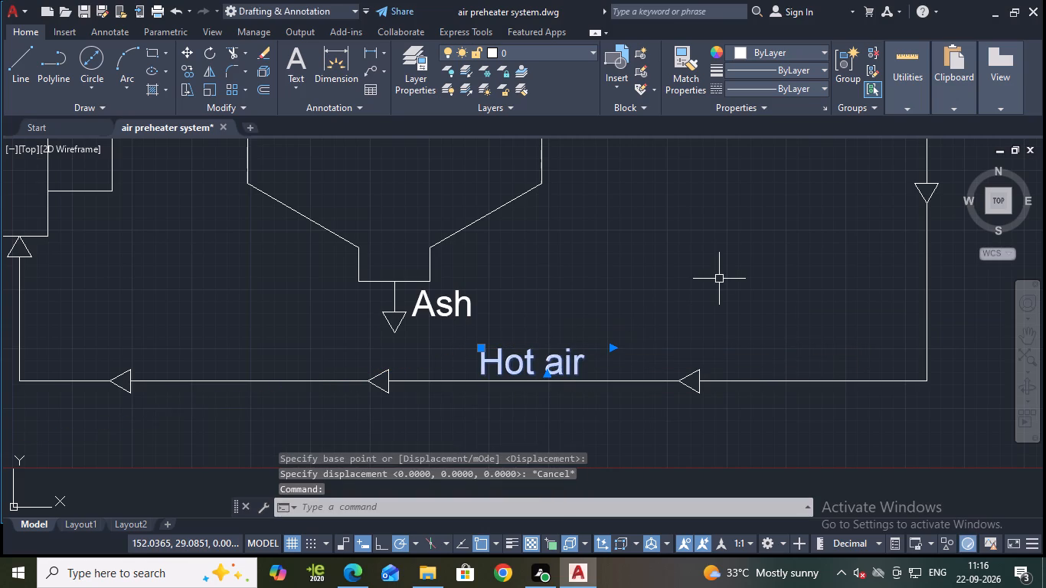
text(co)
key(Return)
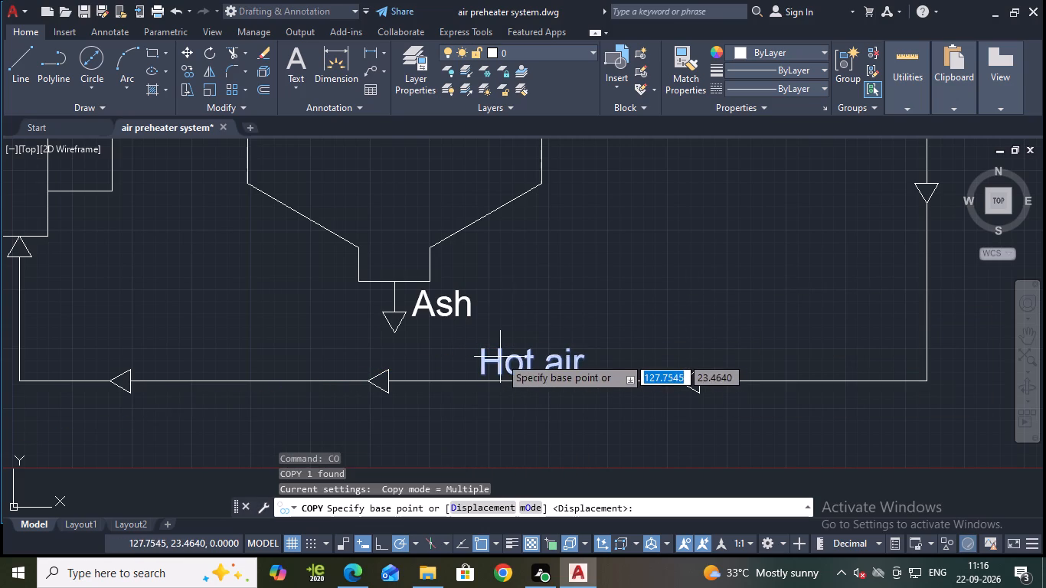
click(507, 361)
middle_drag(706, 228, 675, 328)
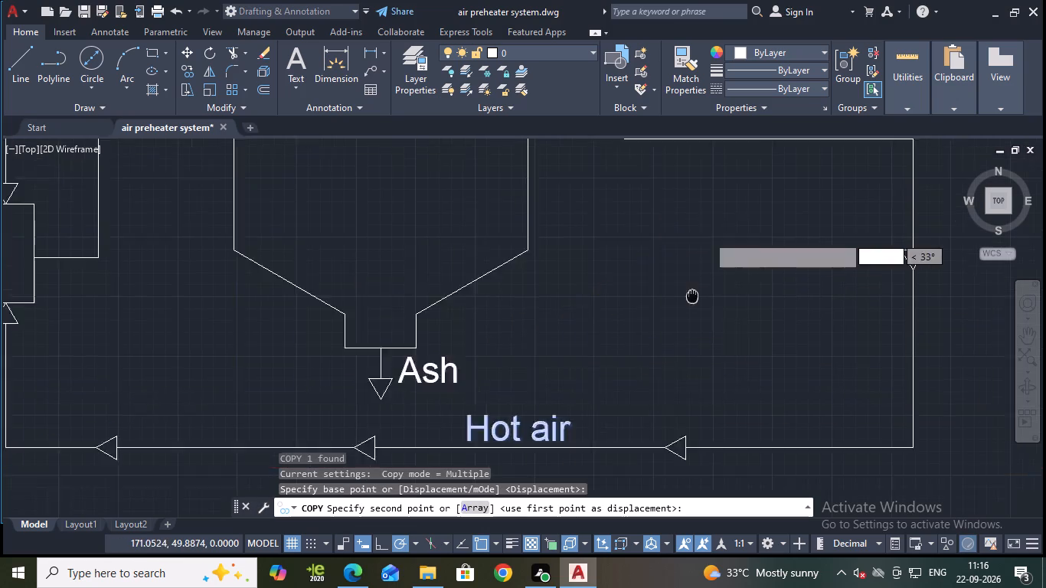
middle_drag(675, 328, 670, 341)
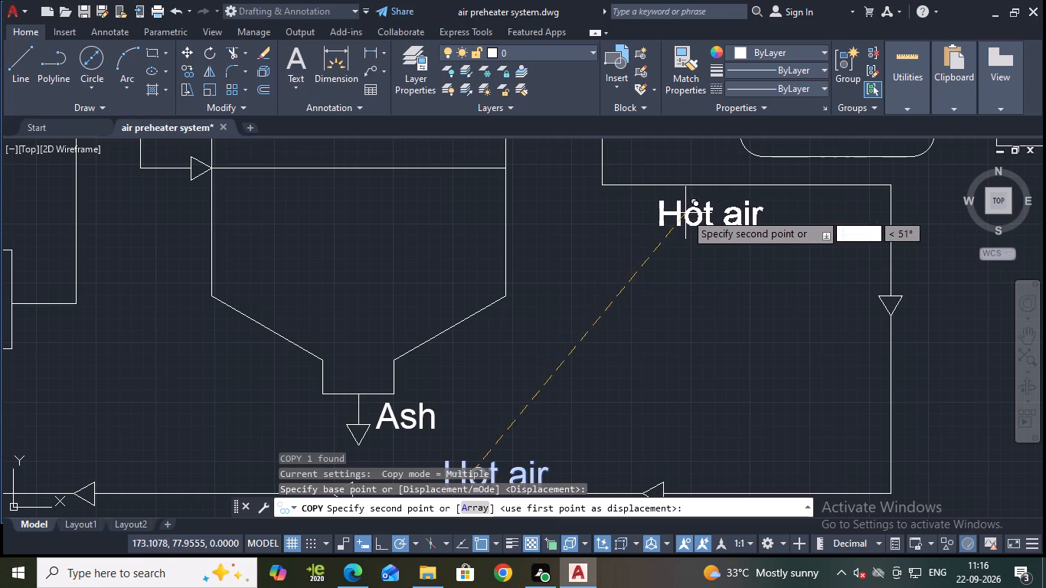
click(706, 217)
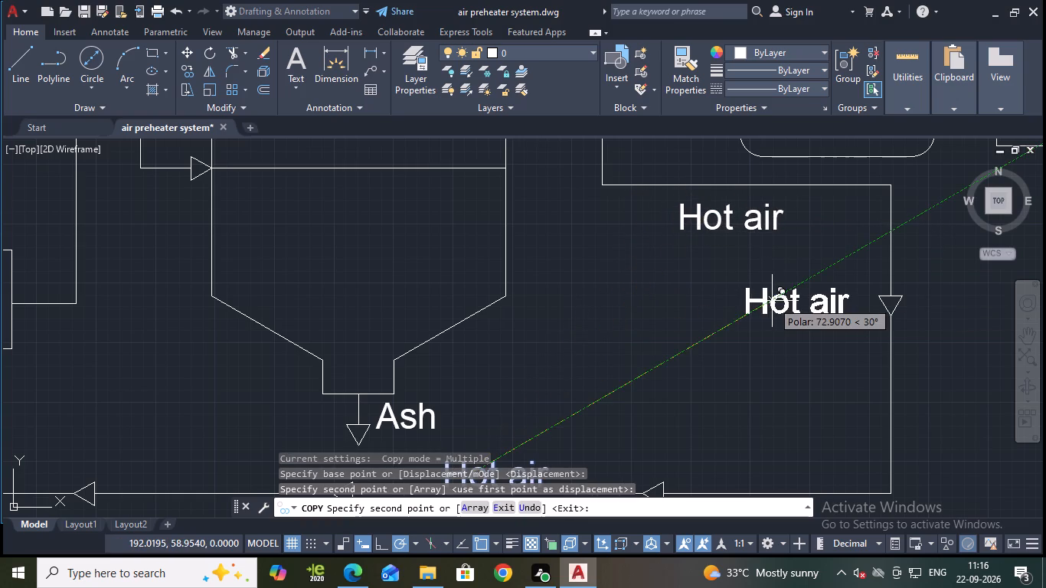
key(Escape)
Copy the bottom return line's right arrowhead by its tip onto the upper horizontal line, above the new "Hot air" text.
scroll(772, 301, down, 1)
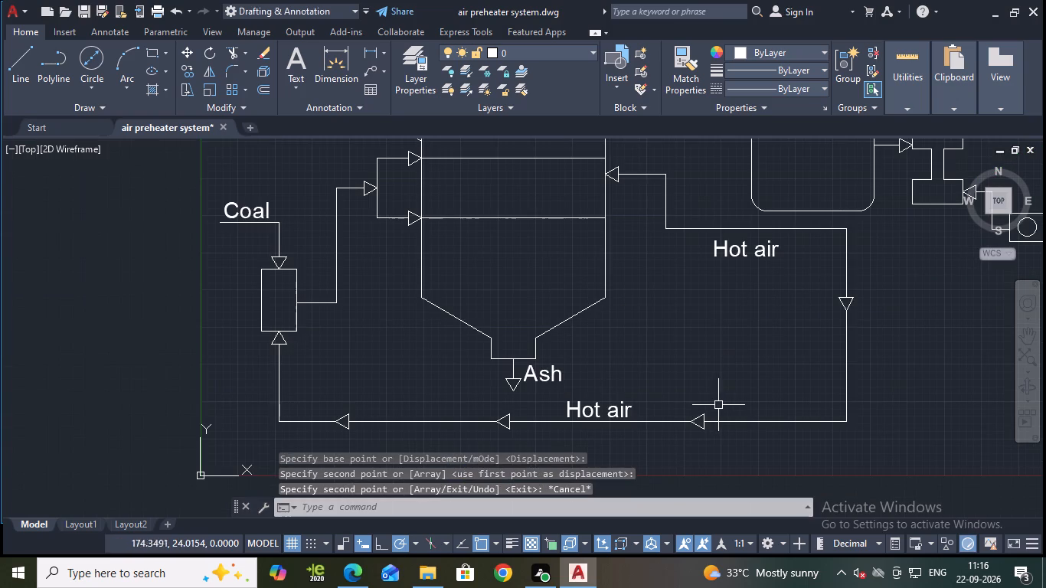
click(702, 413)
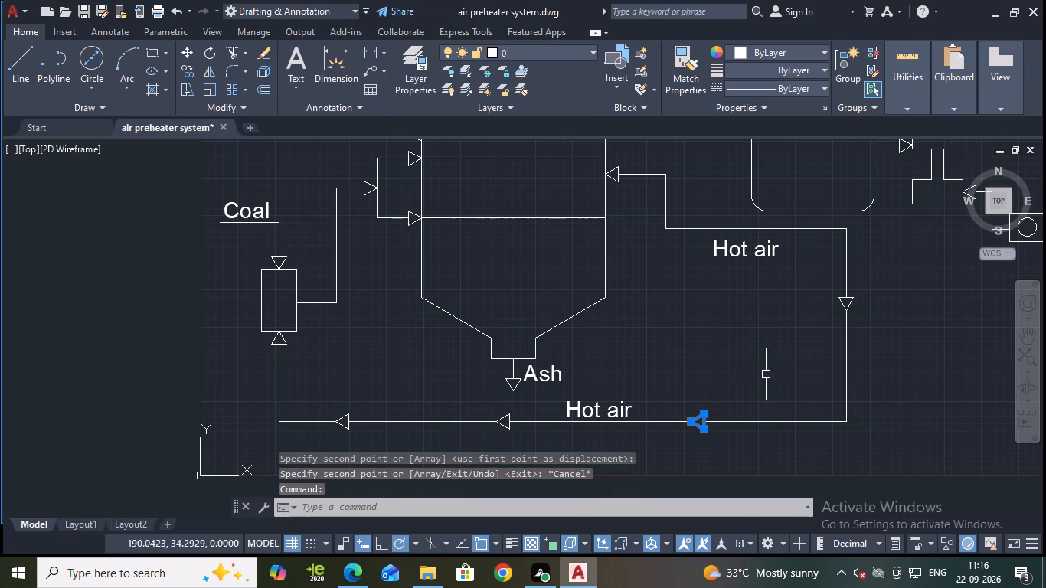
text(co)
key(Return)
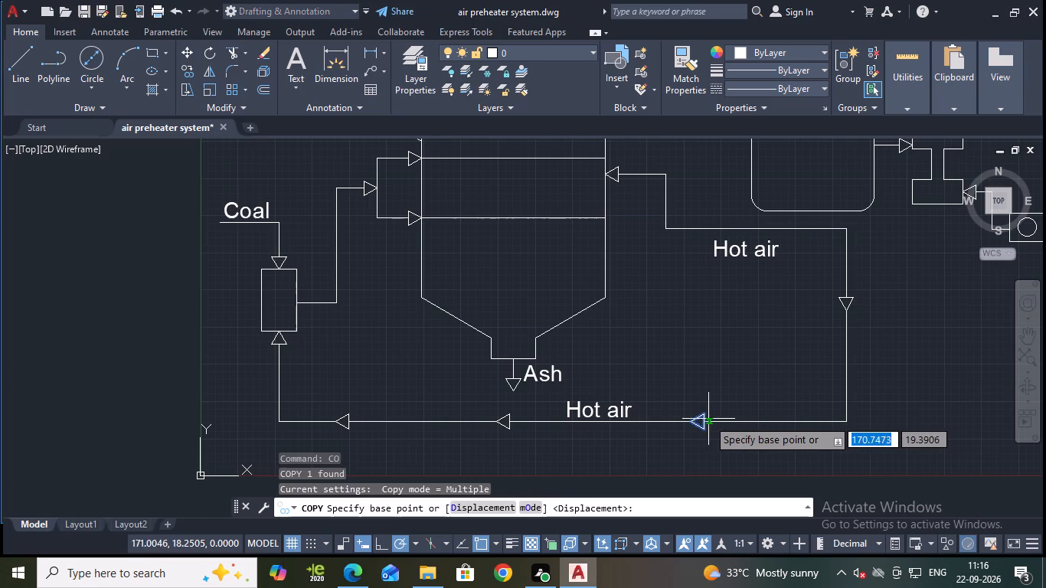
scroll(693, 421, up, 3)
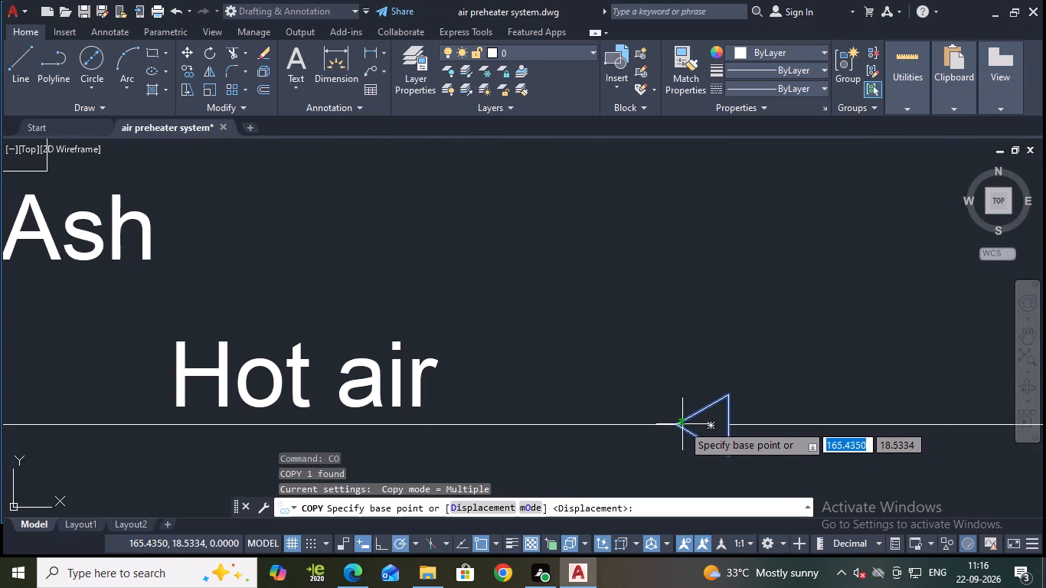
click(677, 425)
scroll(715, 251, down, 2)
middle_drag(715, 243, 679, 387)
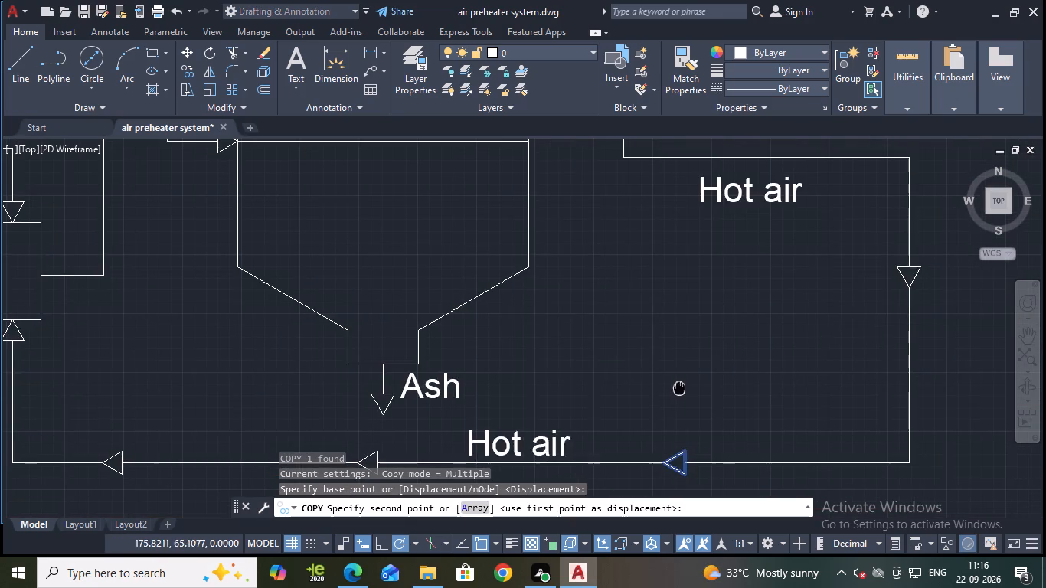
middle_drag(698, 277, 650, 413)
scroll(668, 339, up, 3)
middle_drag(720, 194, 593, 390)
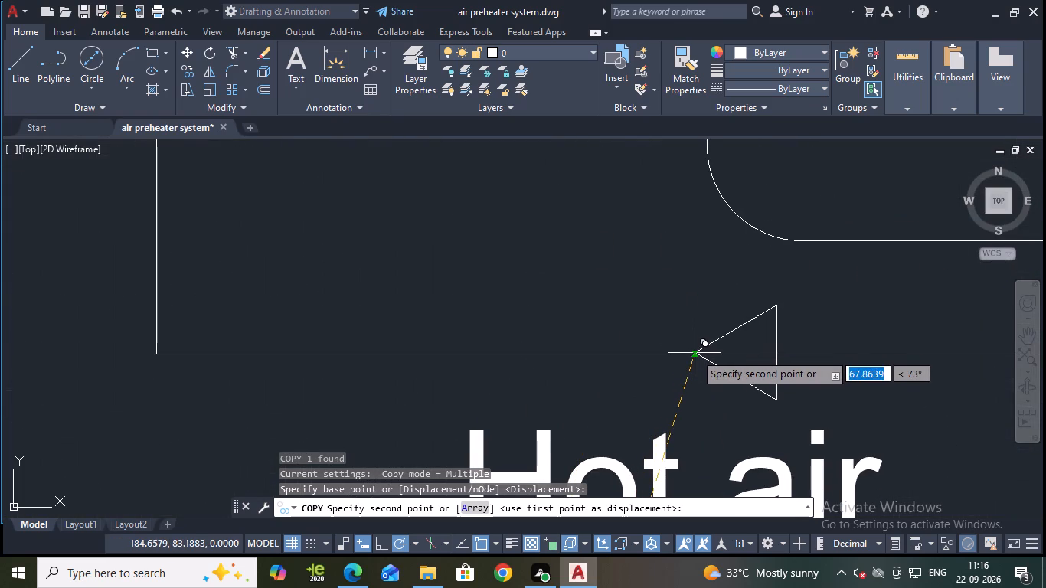
click(691, 354)
scroll(753, 326, down, 2)
key(Escape)
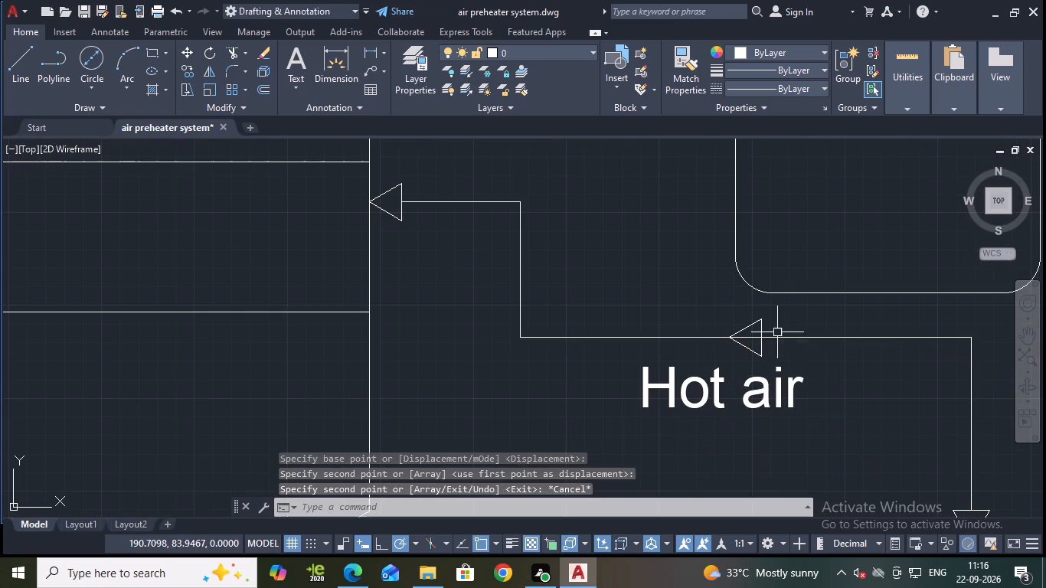
Trim the piece of the upper hot air line that runs inside the copied arrowhead.
text(tr)
key(Return)
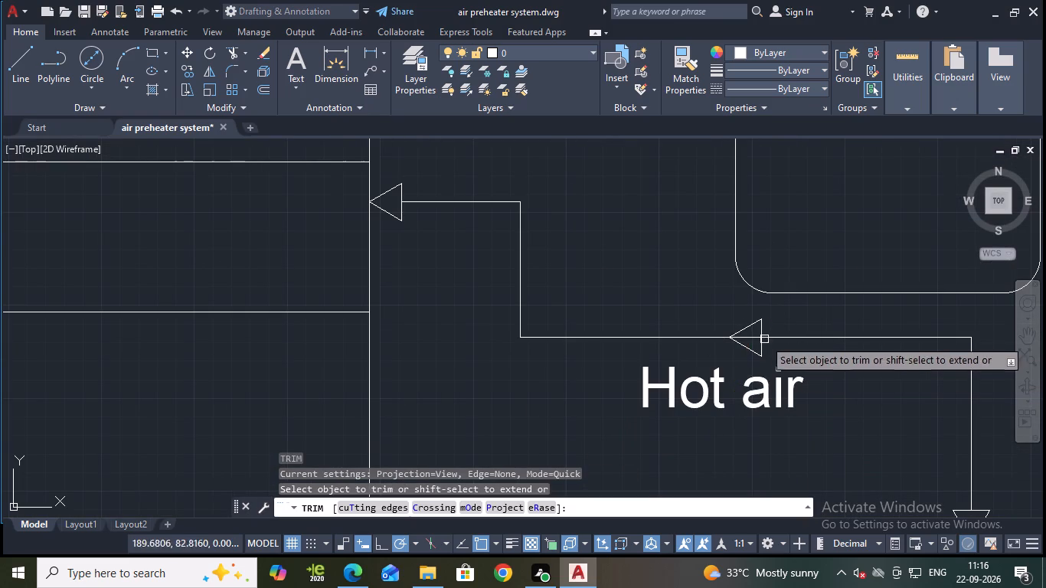
click(755, 335)
key(Escape)
Save the drawing.
key(ctrl+s)
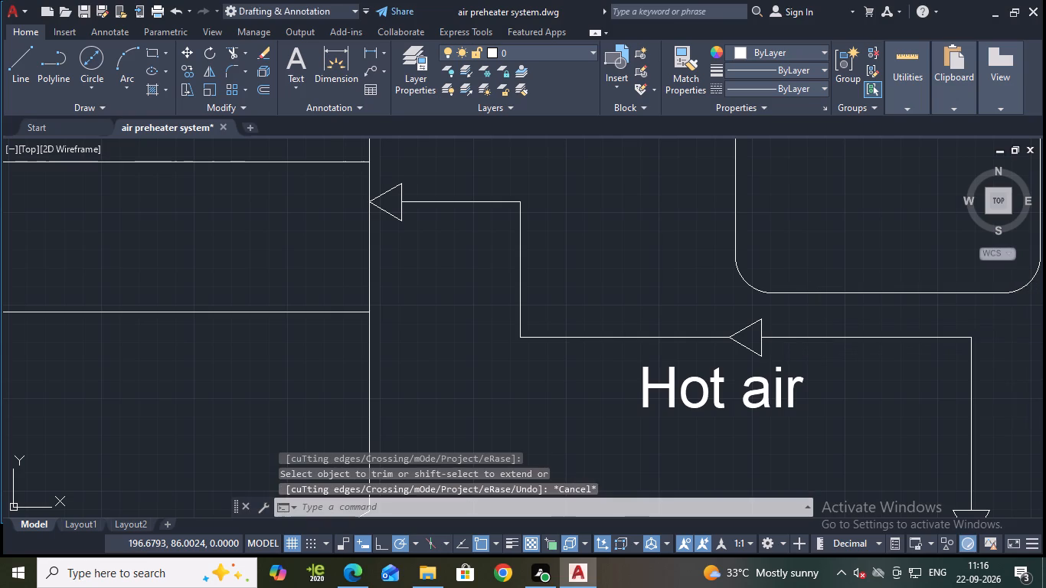
scroll(792, 322, down, 2)
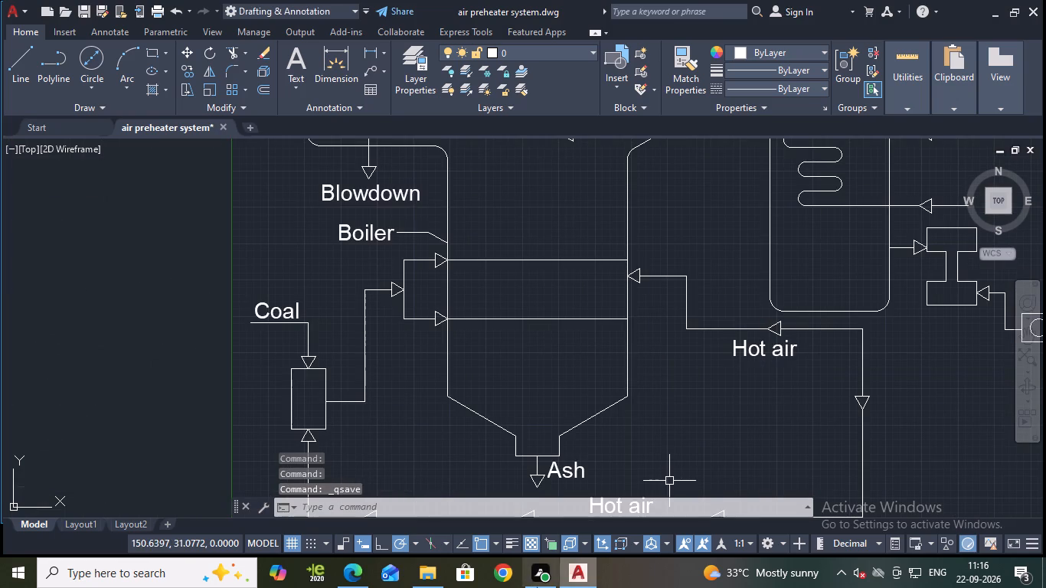
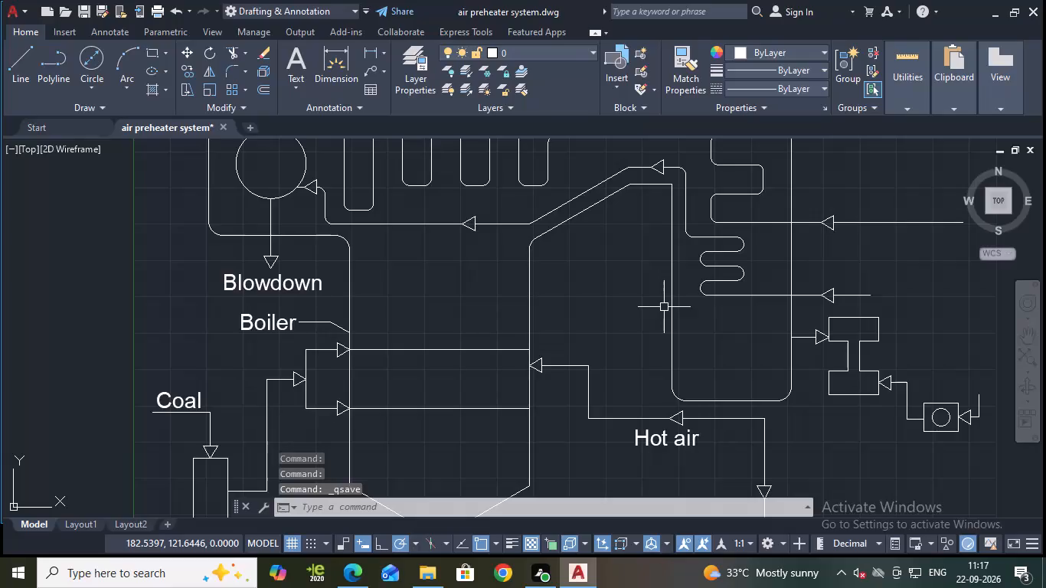
Save the air preheater system drawing.
key(ctrl+s)
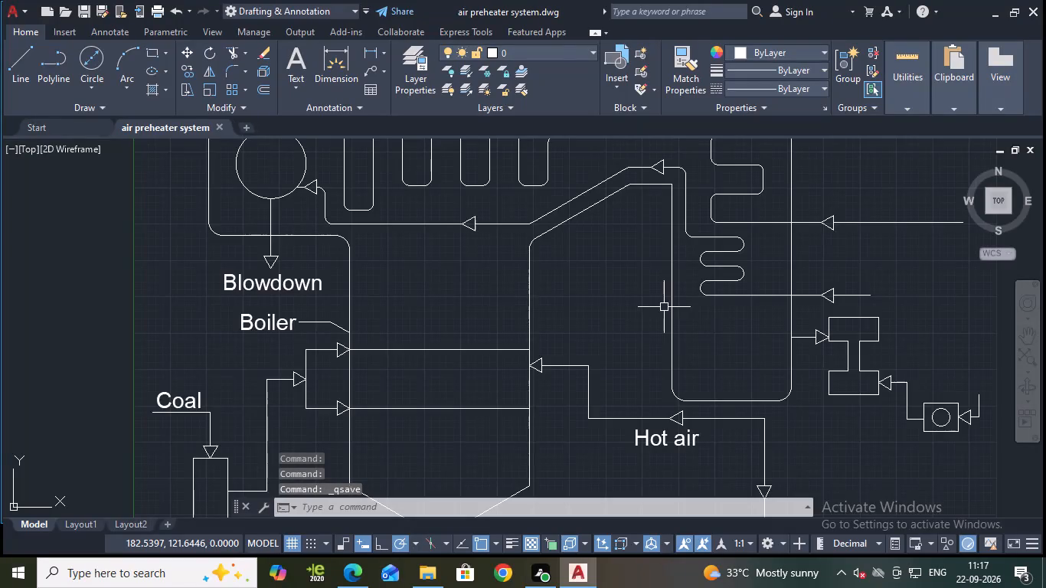
Stretch the free end of the lower coil's inlet line to align with the end of the upper inlet line, and save the drawing.
middle_drag(834, 276, 691, 312)
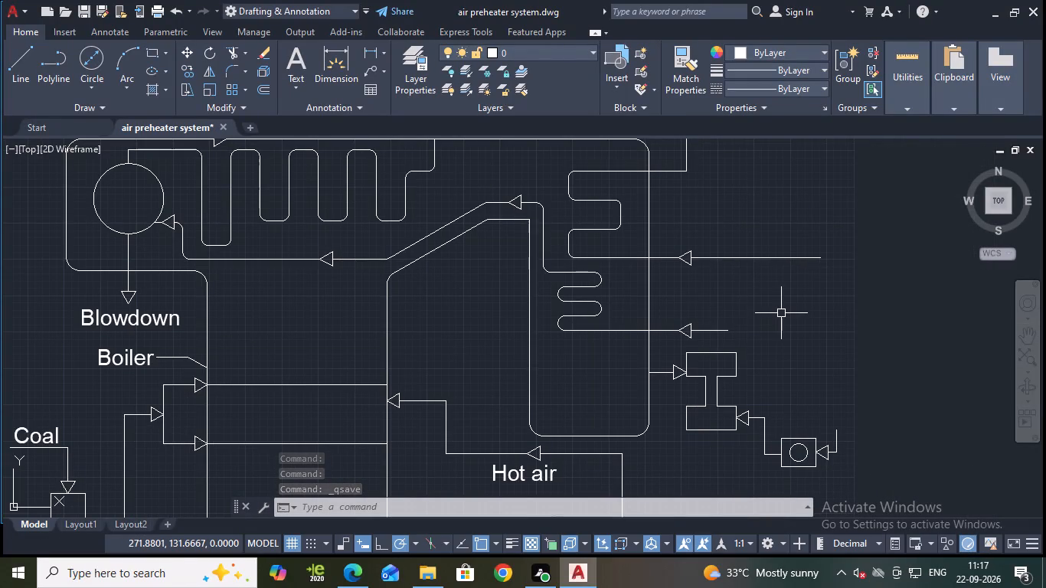
click(716, 330)
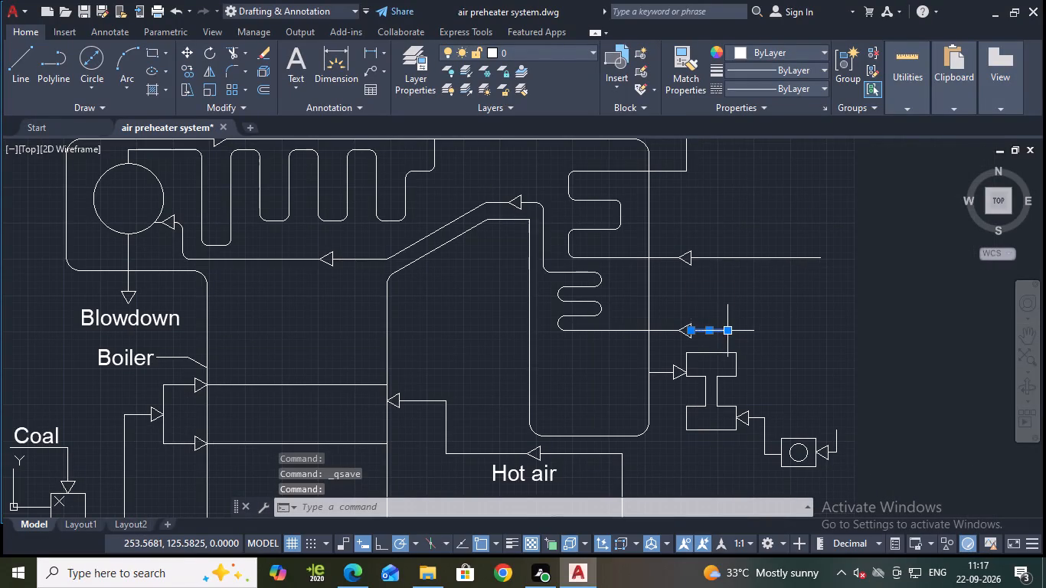
click(727, 329)
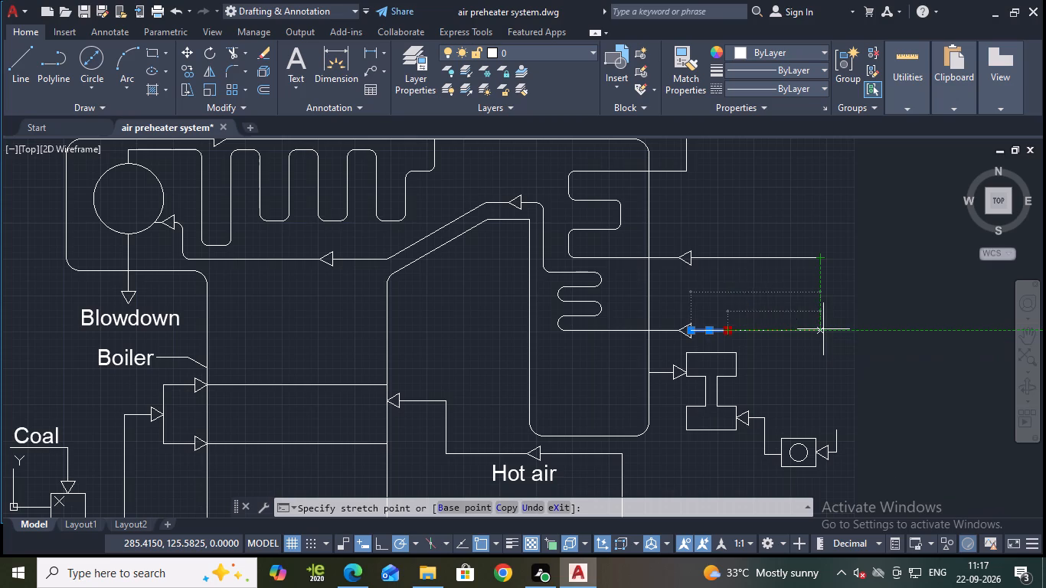
click(823, 329)
key(Escape)
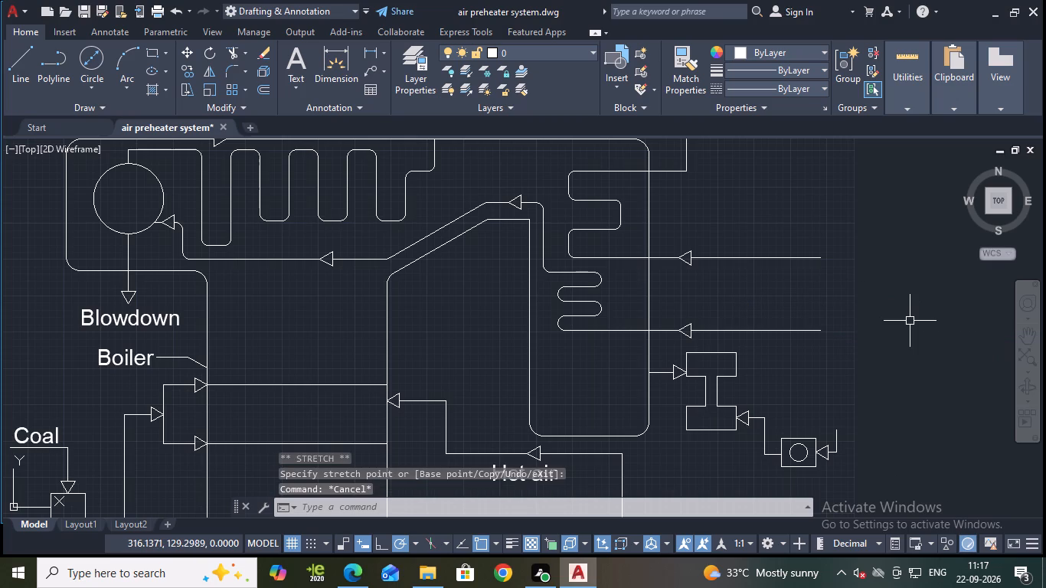
key(ctrl+s)
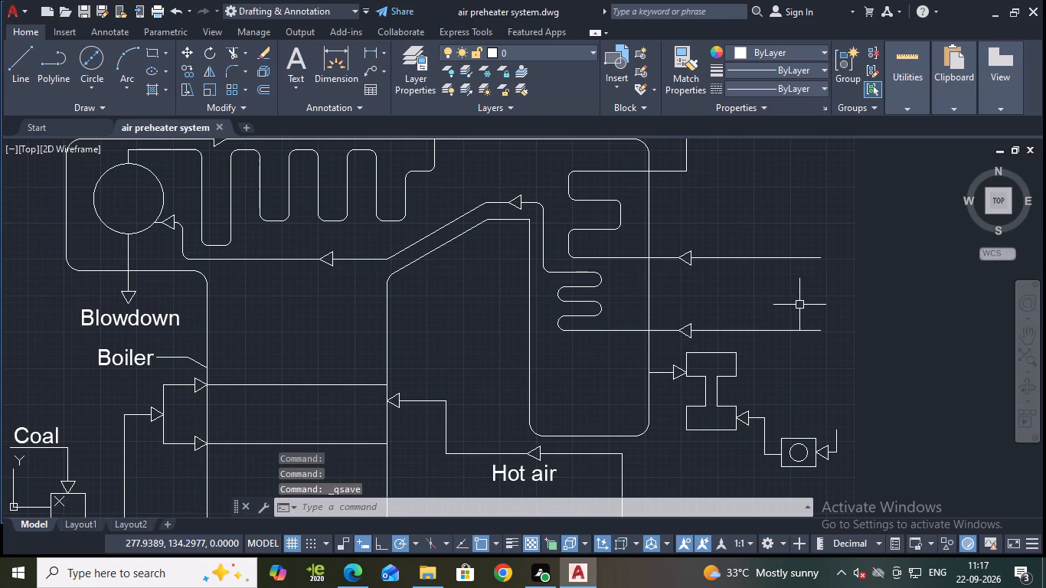
Add a multileader labelled "Reheater" at text height 5.4, pointing to the casing's right wall beside the upper coil.
middle_drag(784, 243, 815, 325)
scroll(814, 300, down, 1)
scroll(820, 311, up, 1)
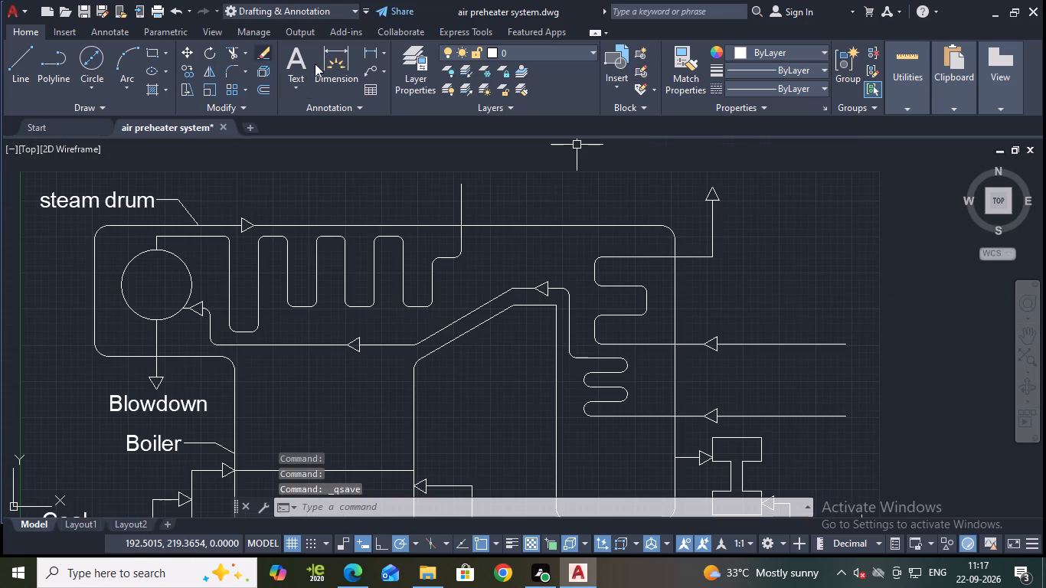
click(371, 67)
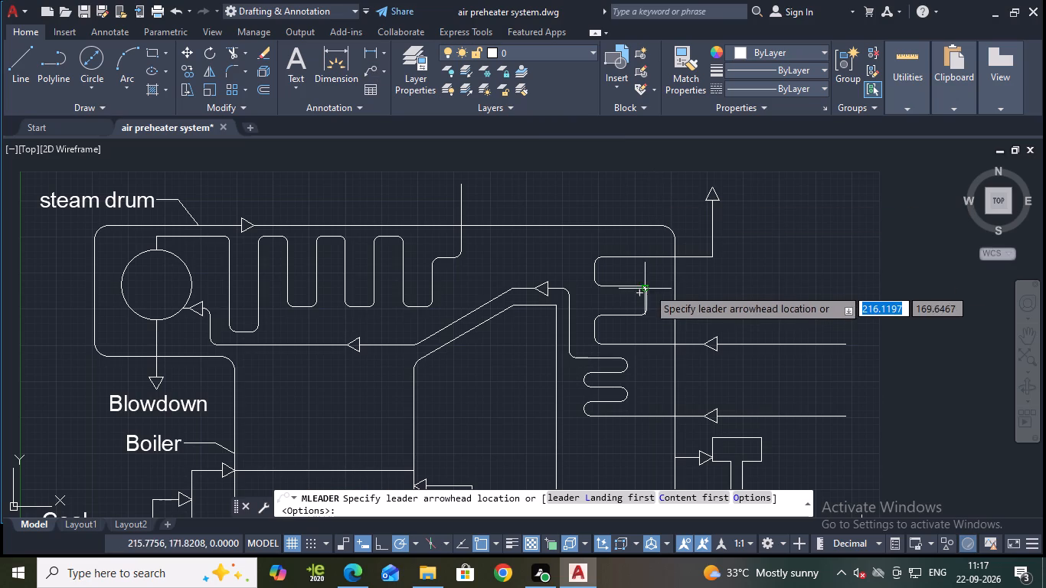
click(675, 295)
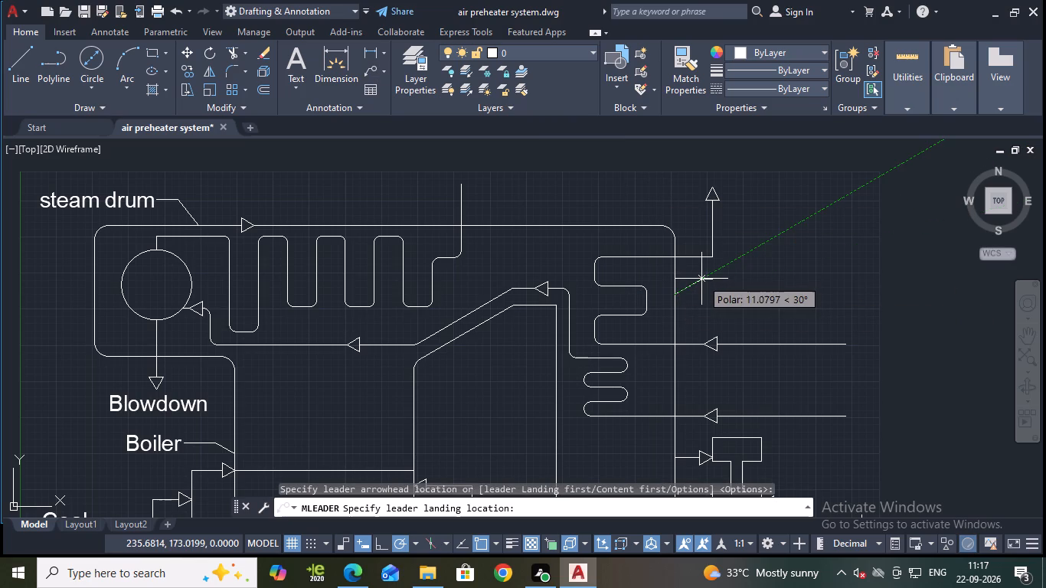
click(701, 279)
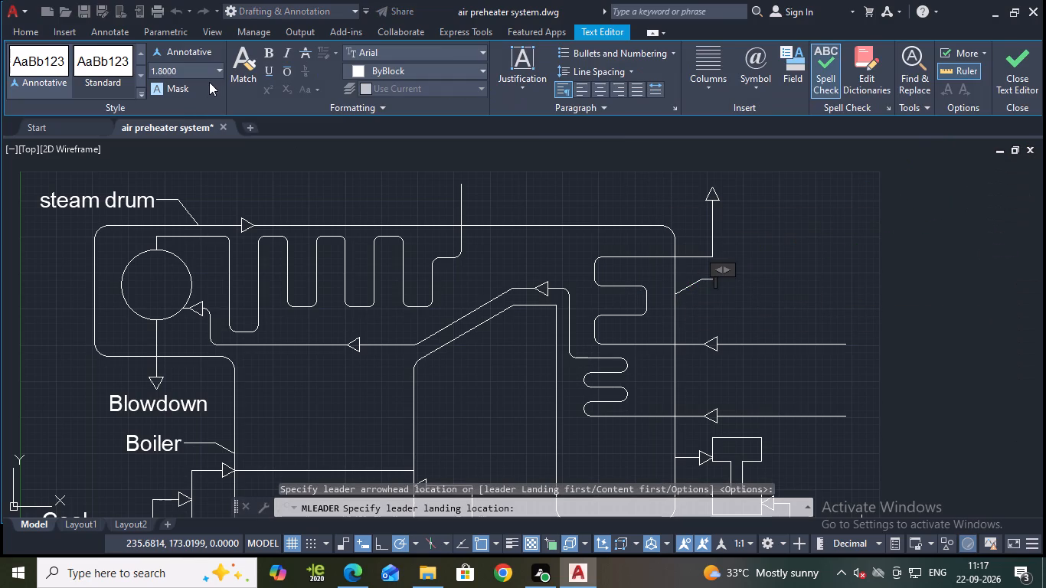
click(217, 64)
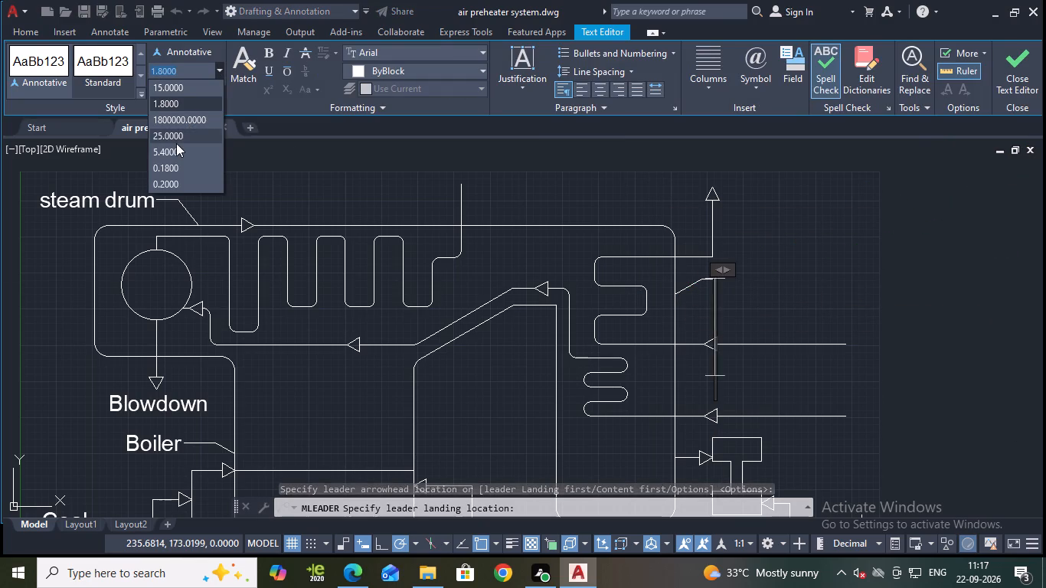
click(174, 151)
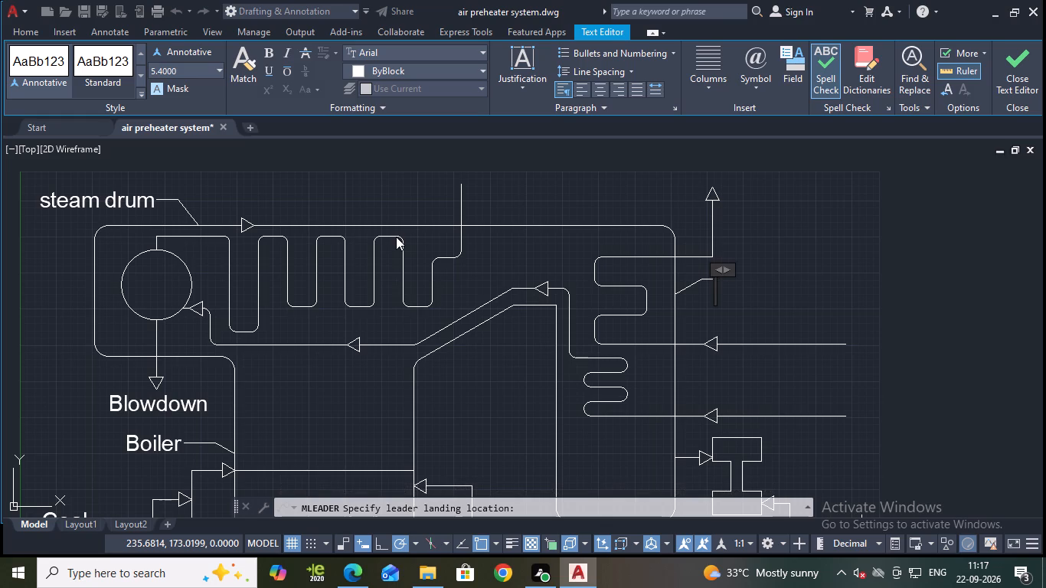
key(e)
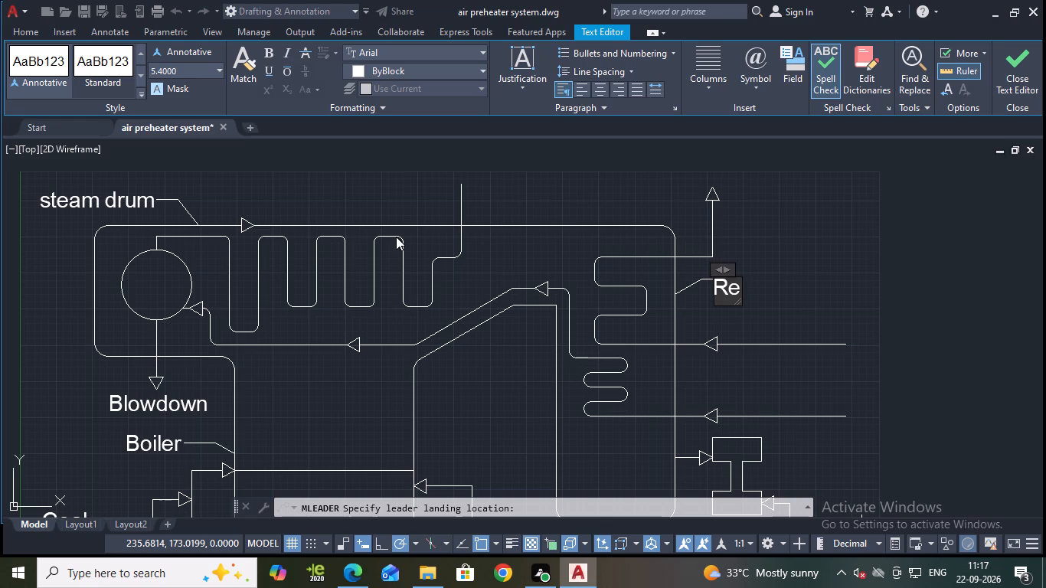
text(heater)
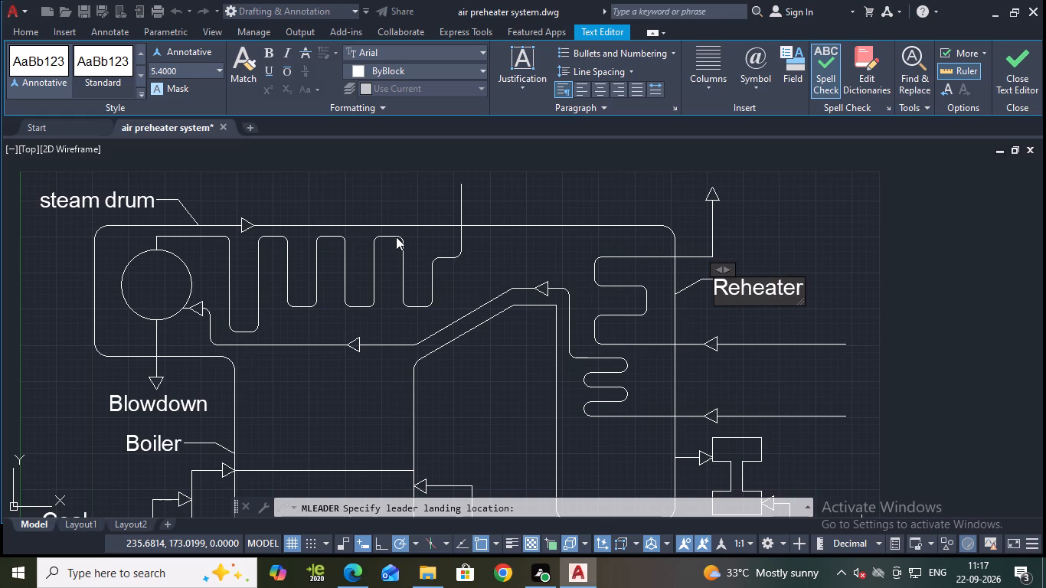
click(1021, 71)
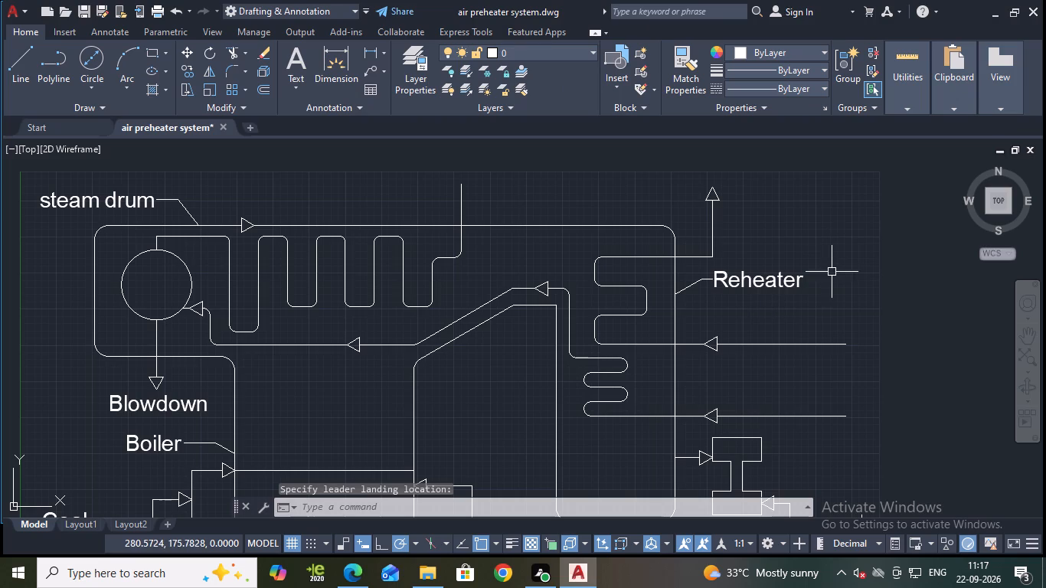
Add the multiline text "High pressure" at height 4 just above the upper coil's inlet line, below the Reheater label.
scroll(768, 361, up, 1)
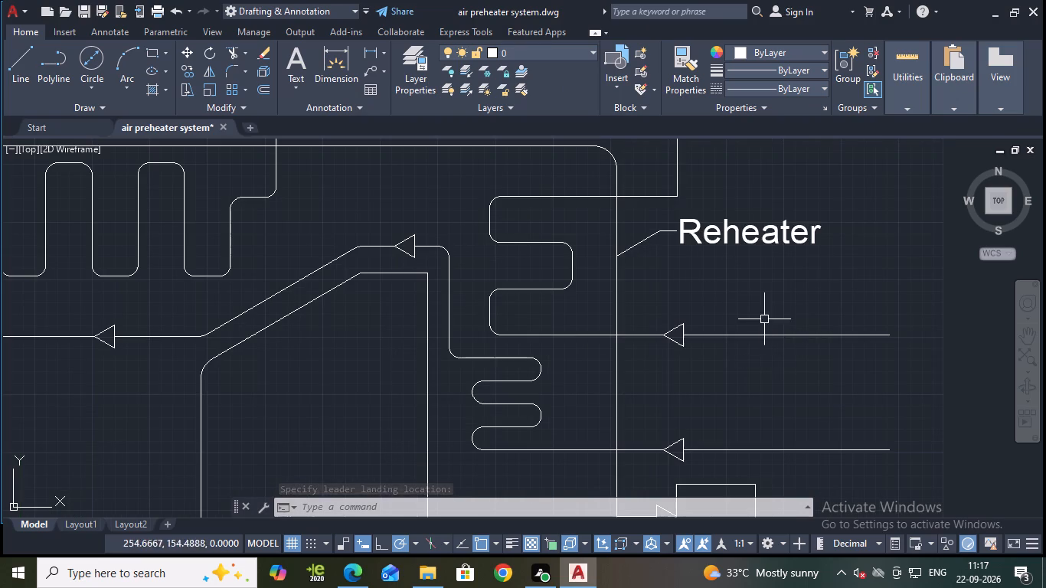
text(mt)
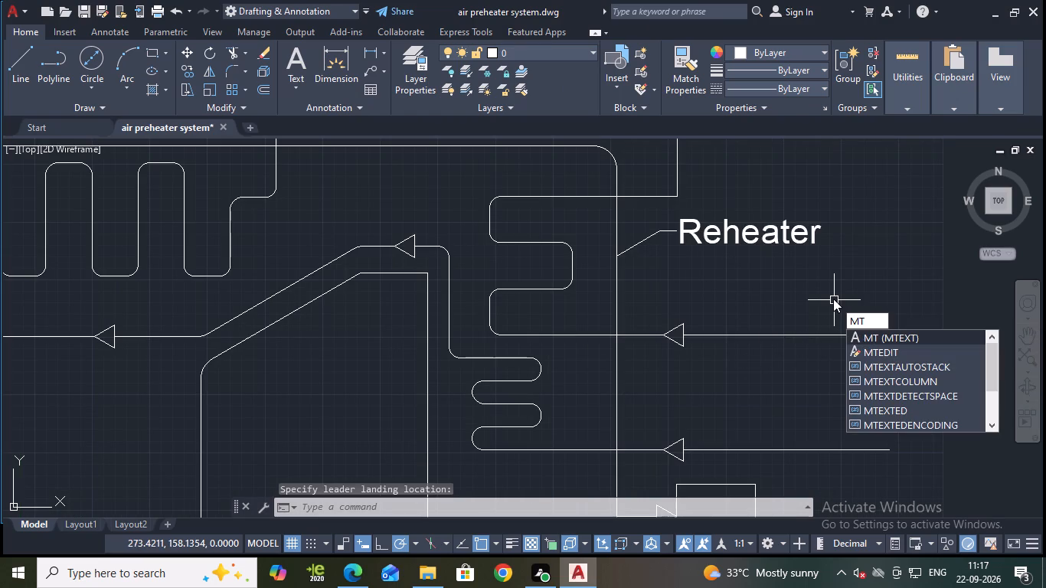
key(Return)
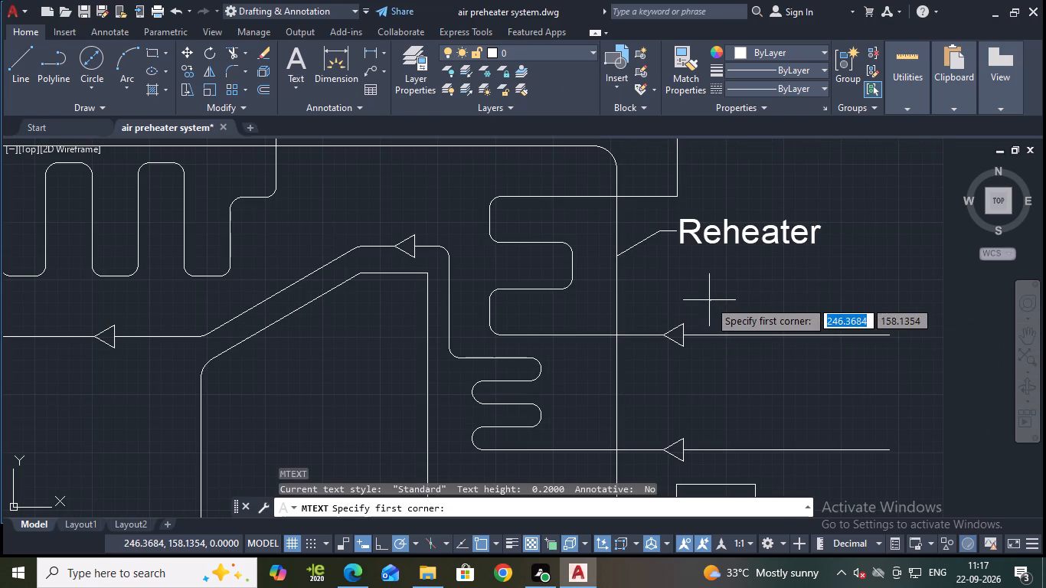
click(709, 300)
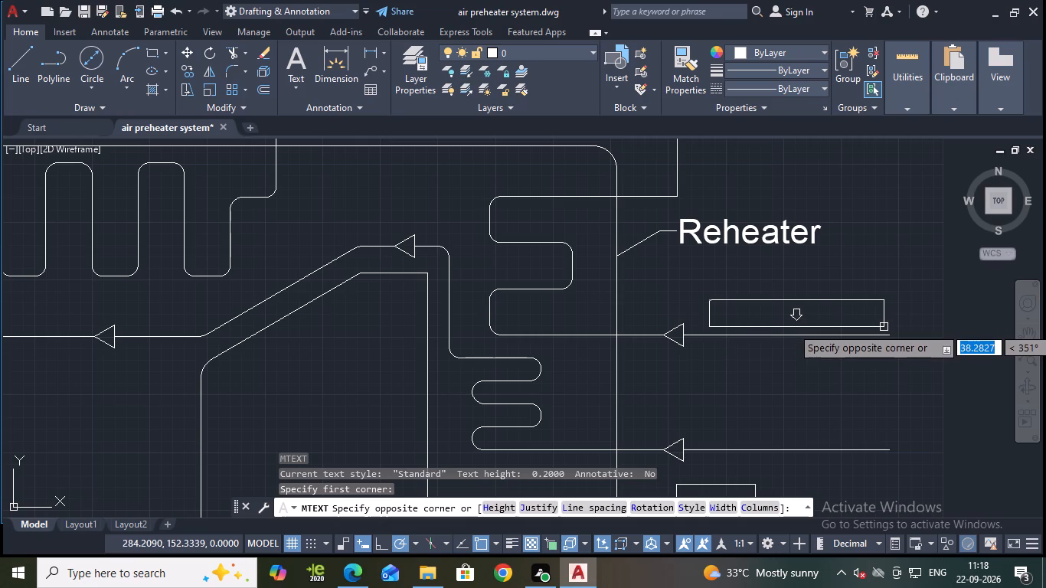
click(927, 325)
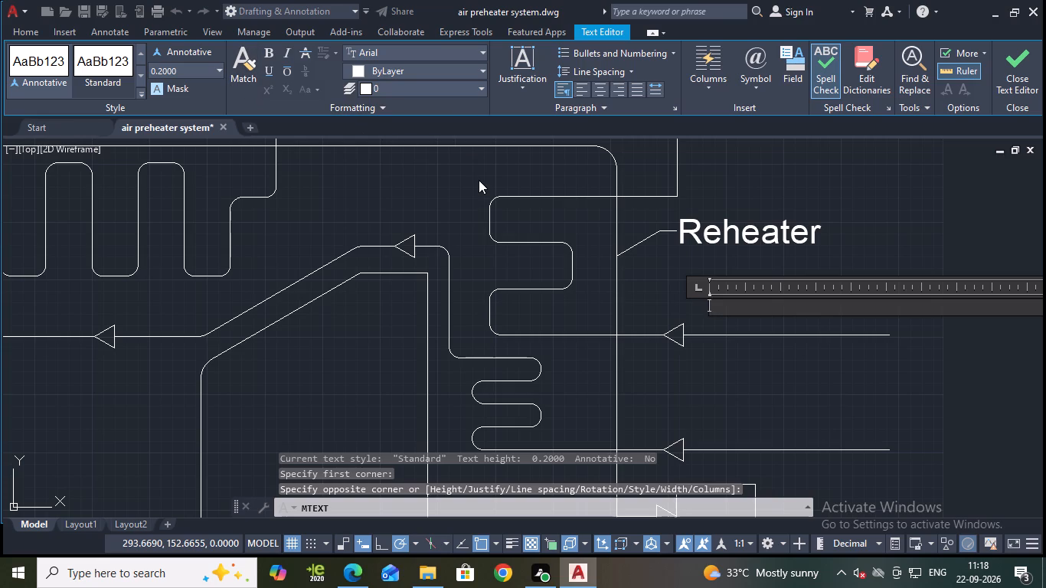
key(h)
key(BackSpace)
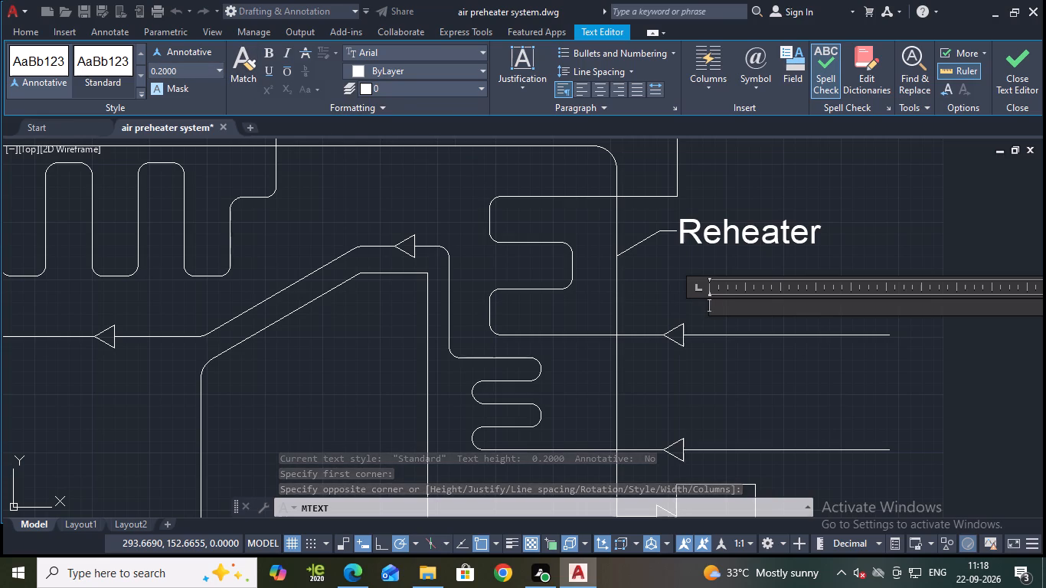
click(215, 70)
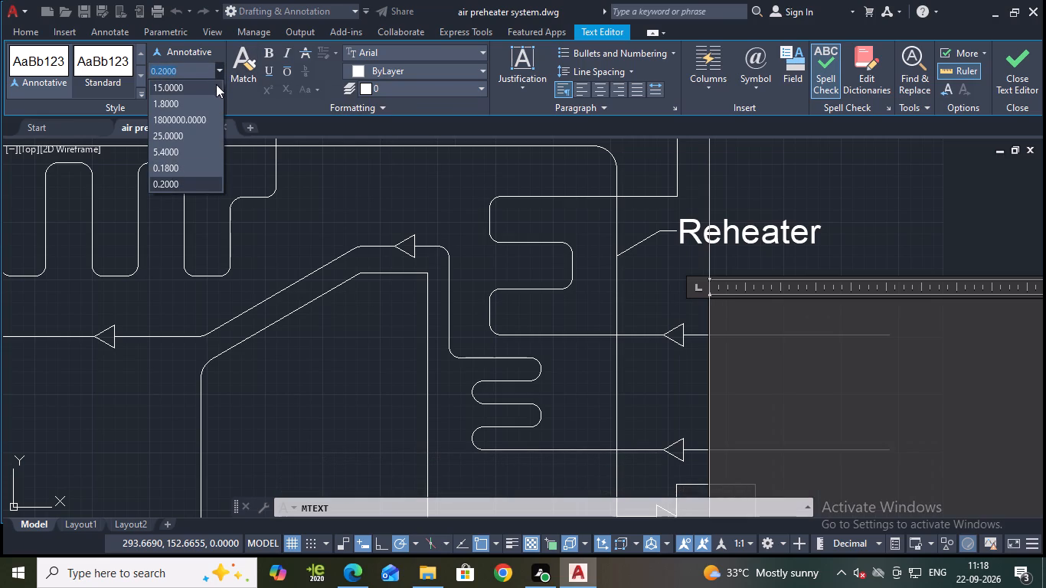
click(204, 68)
drag(202, 67, 149, 67)
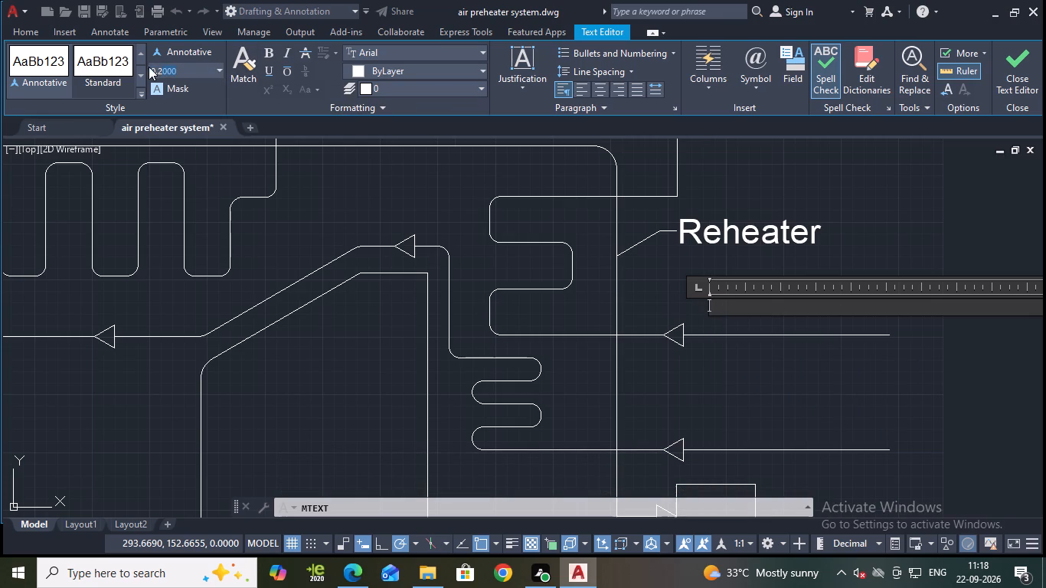
drag(149, 67, 145, 67)
key(4)
key(Return)
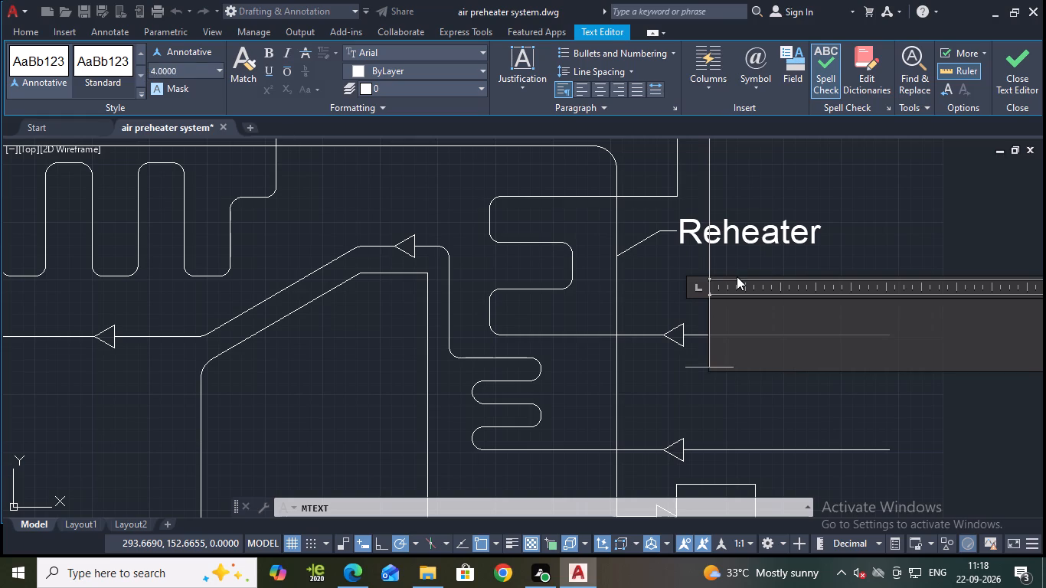
key(h)
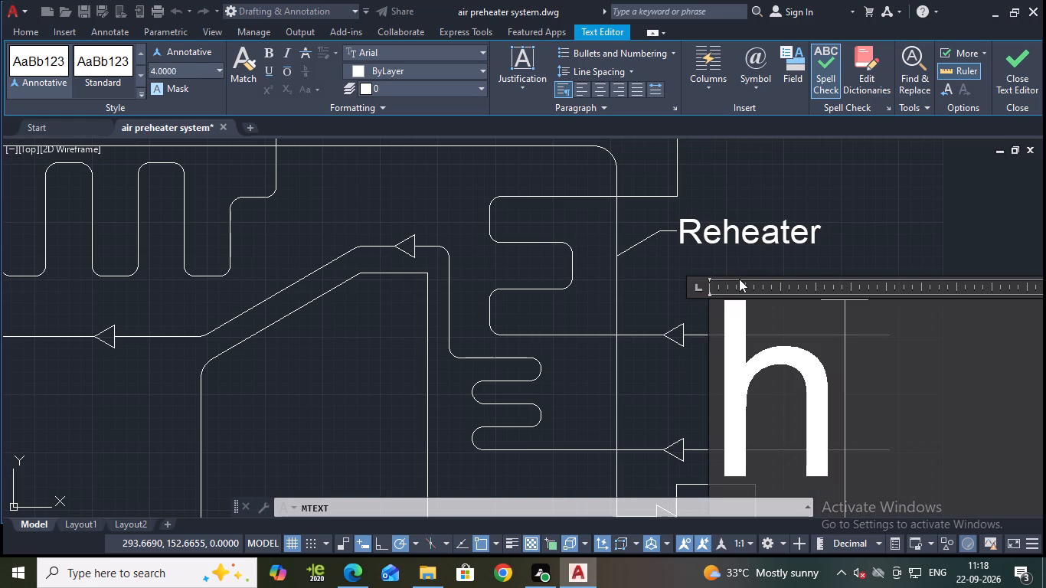
key(BackSpace)
key(Tab)
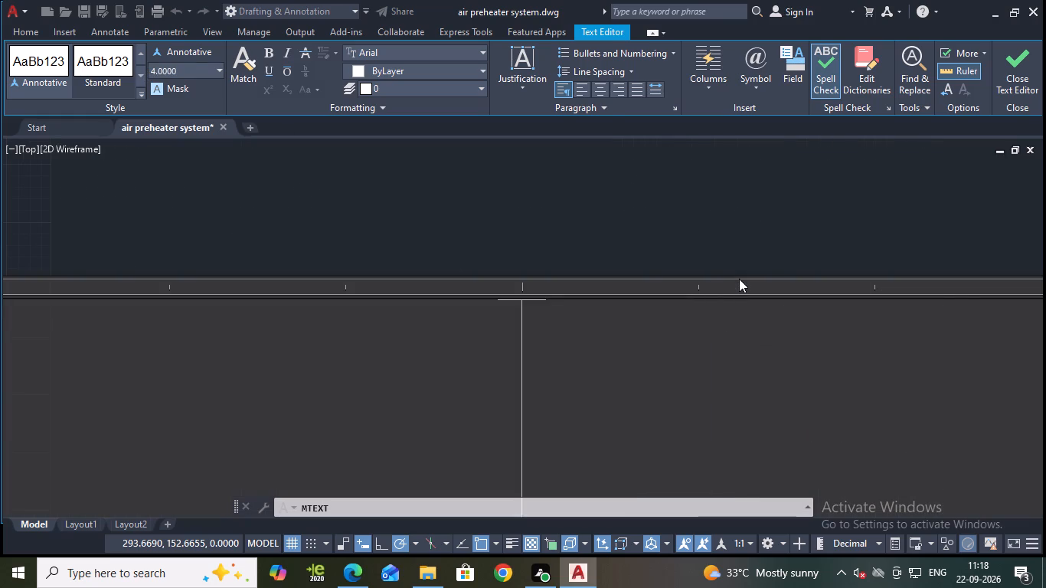
scroll(704, 268, down, 3)
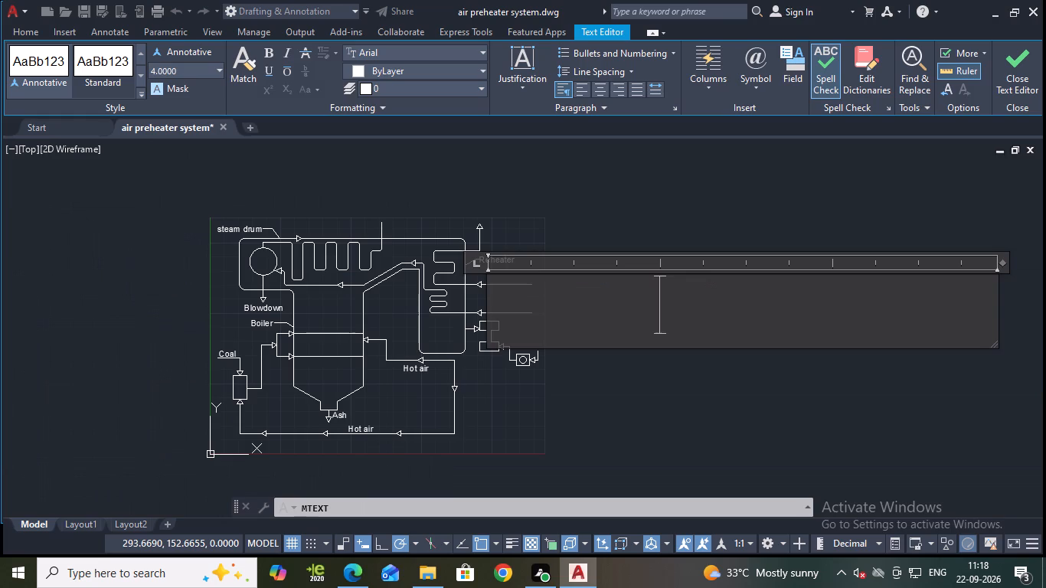
key(BackSpace)
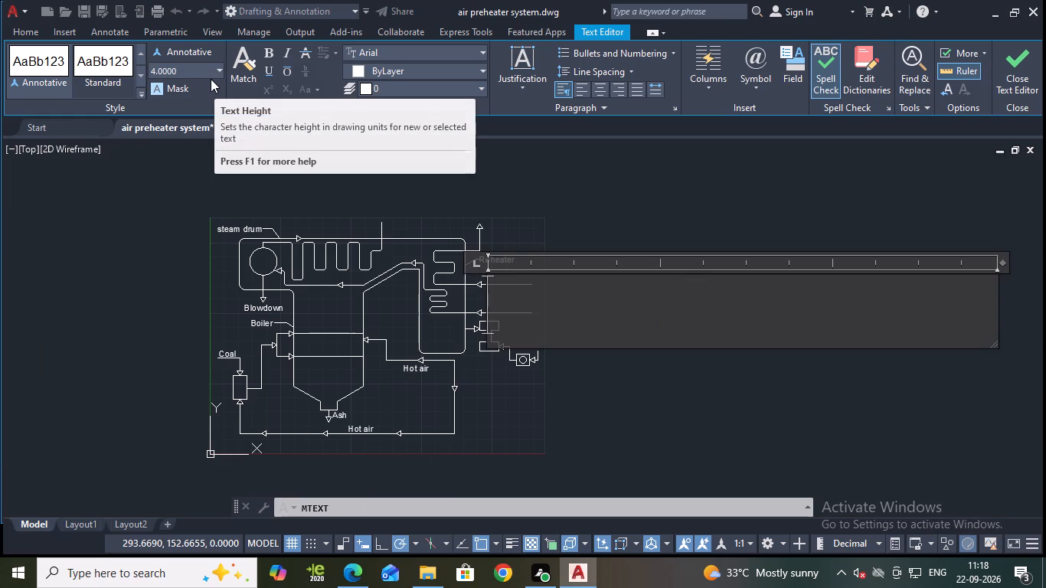
key(h)
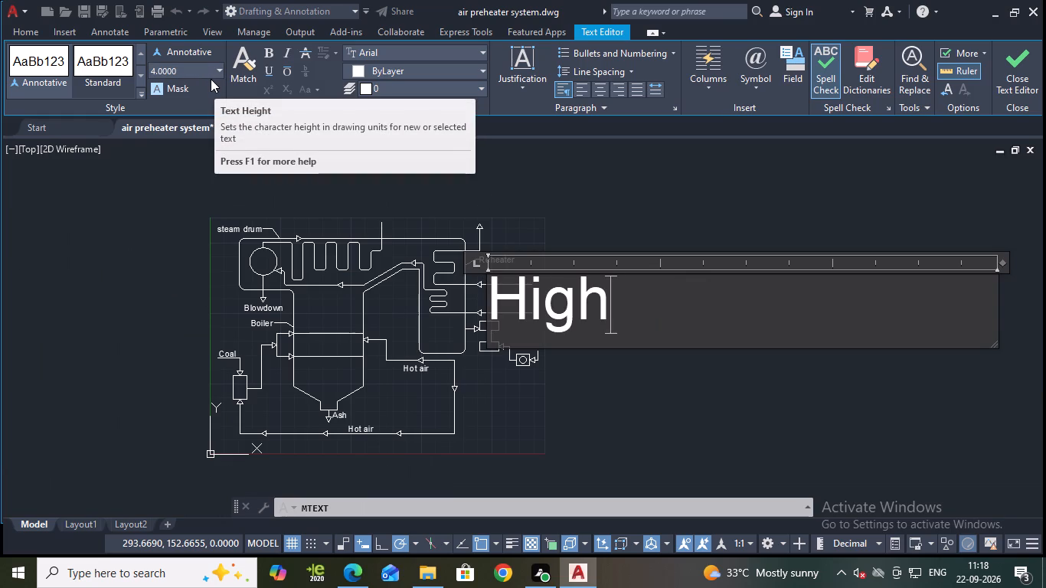
key(space)
text(pressure)
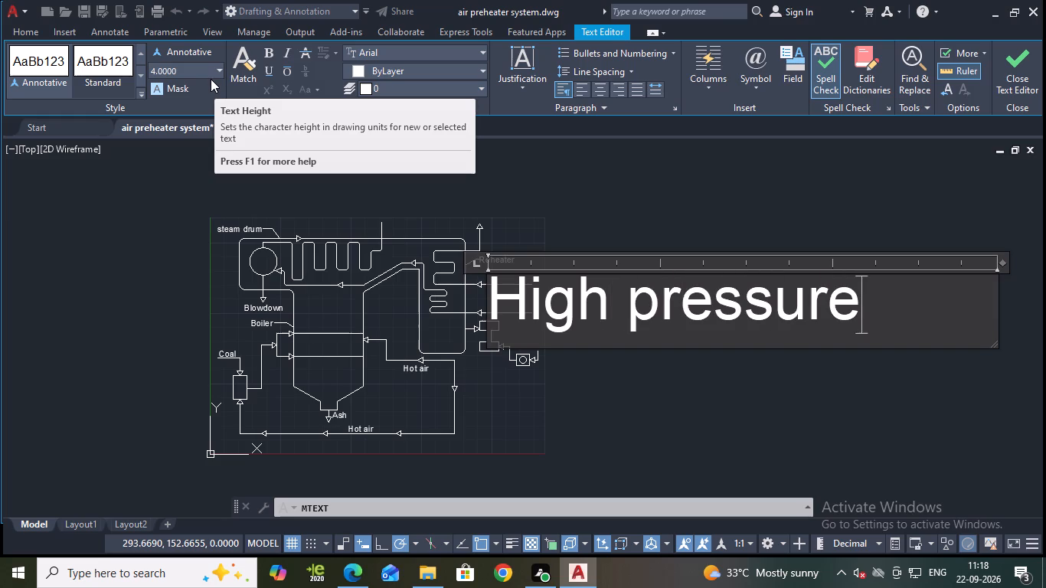
click(1032, 83)
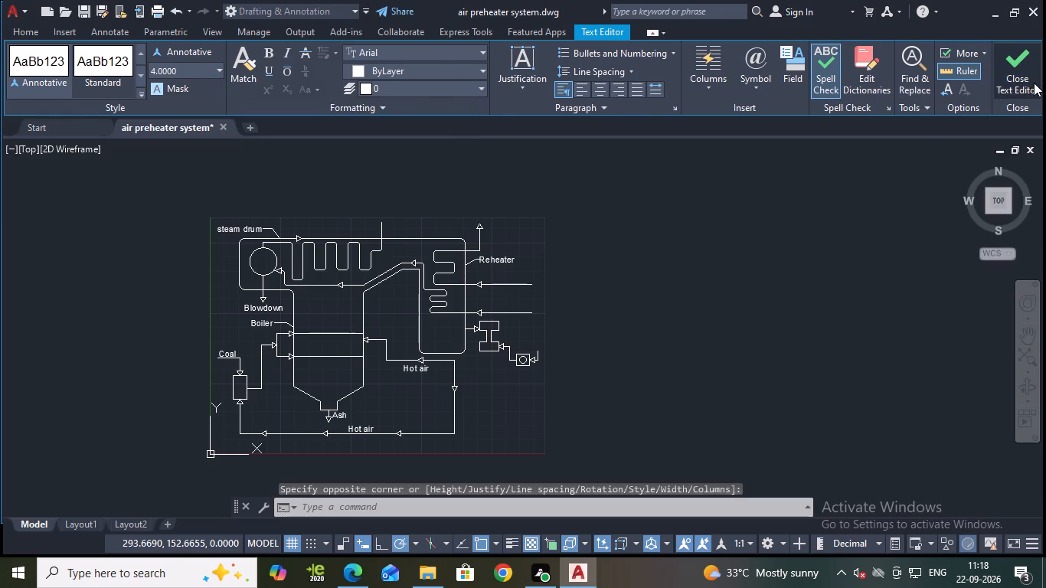
Add the multiline text "turbine exhaust stream" at height 4 just below the upper coil's inlet line, under the High pressure label.
scroll(512, 296, up, 1)
middle_drag(511, 296, 549, 309)
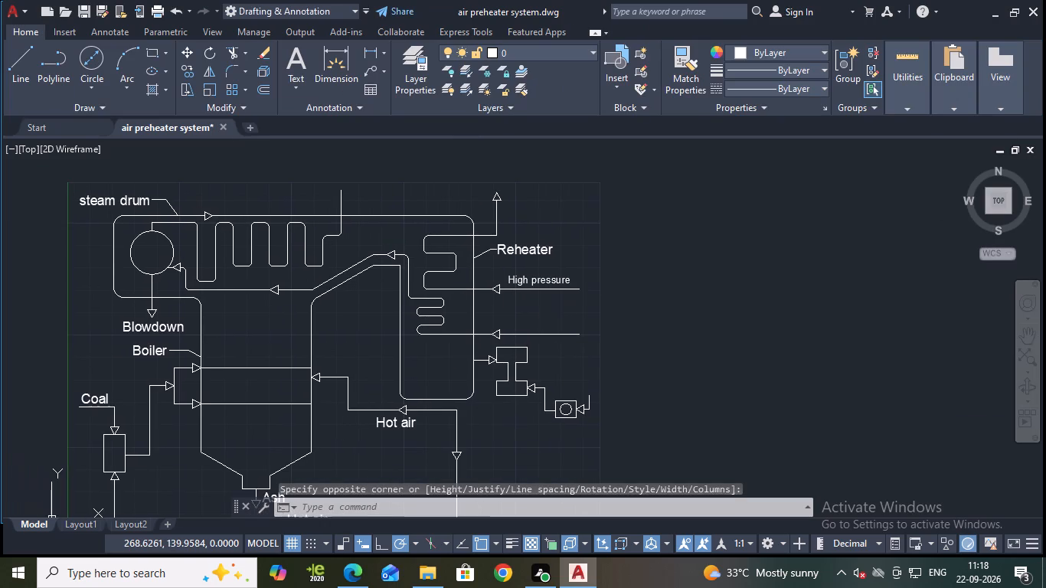
scroll(541, 304, up, 1)
middle_drag(540, 303, 554, 336)
scroll(554, 338, down, 1)
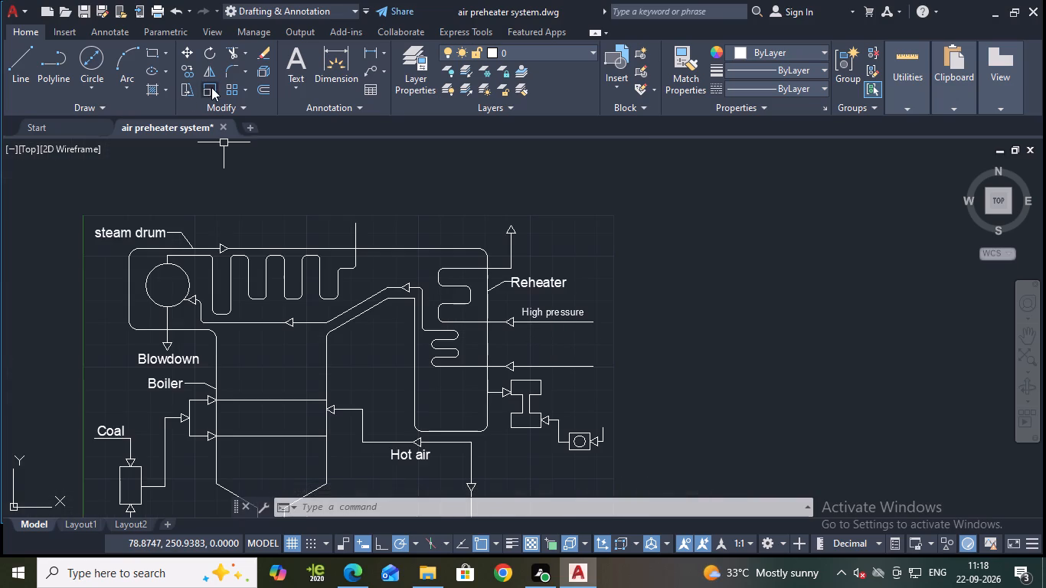
scroll(557, 341, up, 2)
text(my)
key(BackSpace)
key(t)
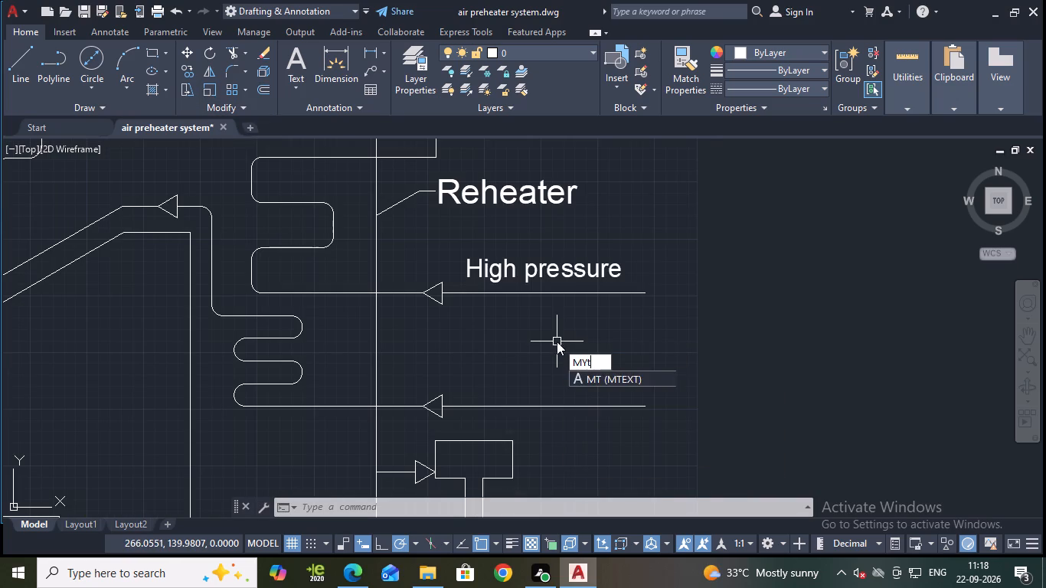
key(Return)
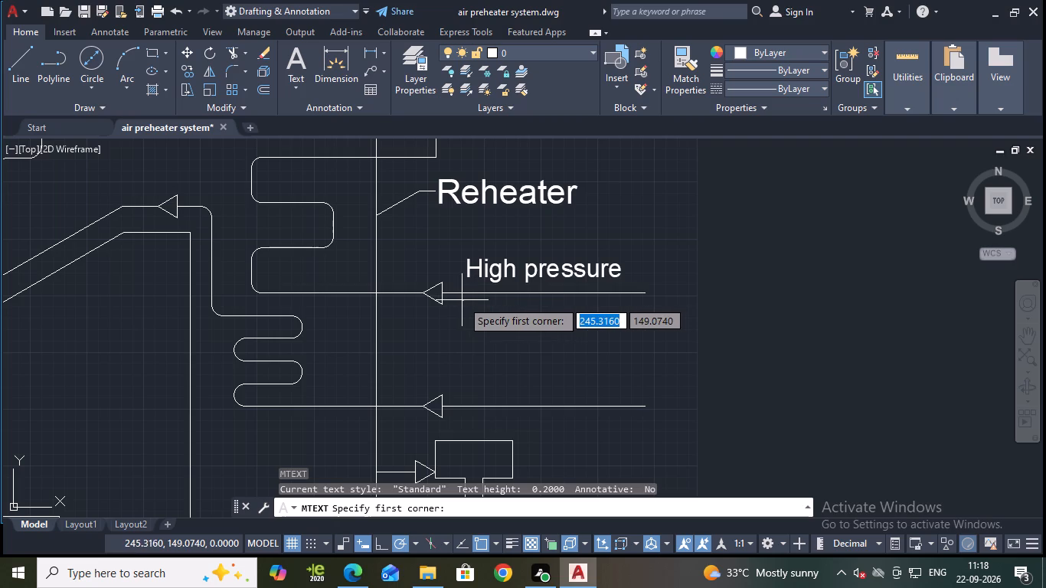
click(453, 302)
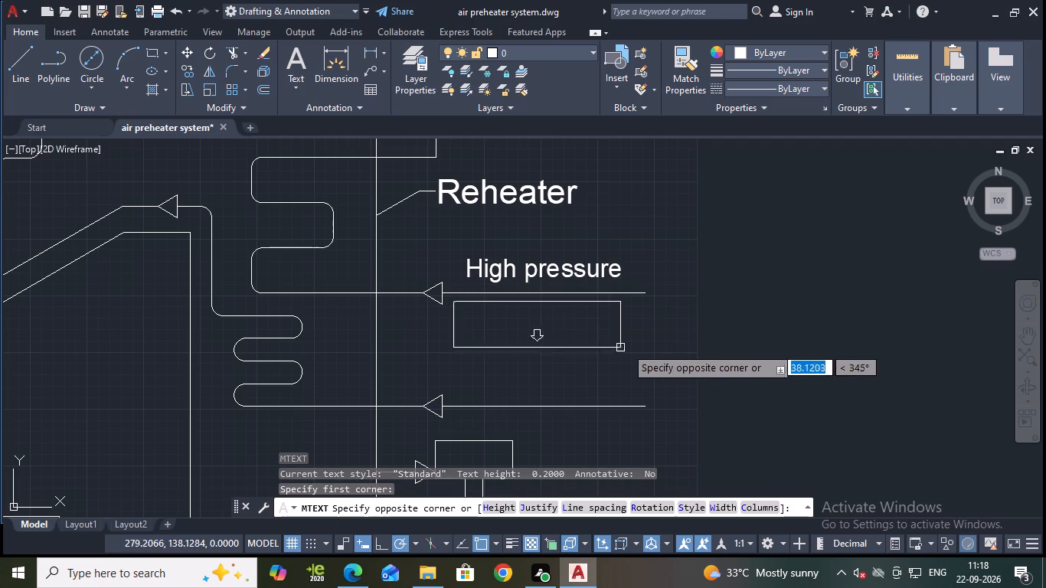
click(692, 334)
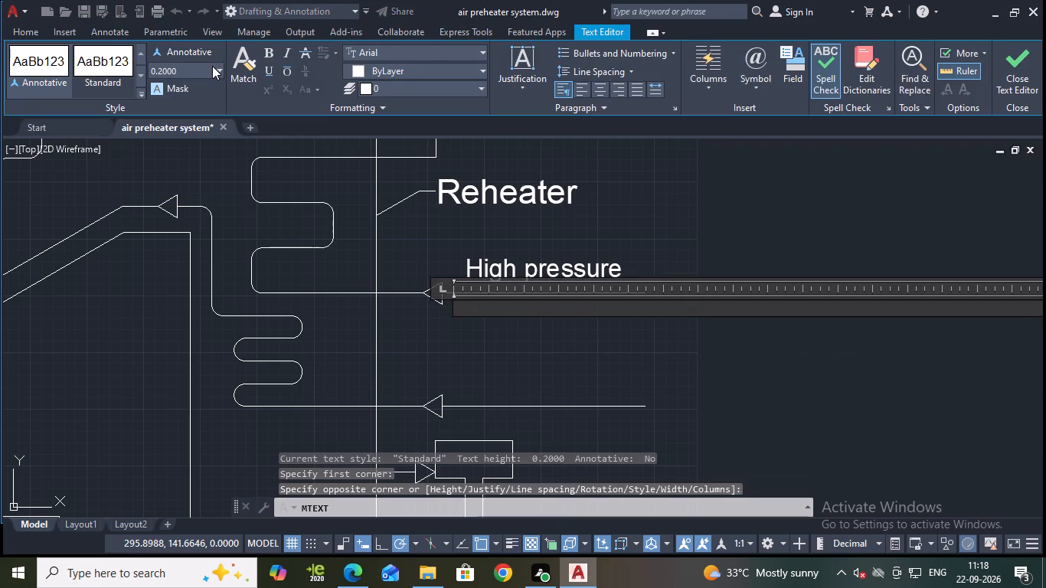
click(216, 69)
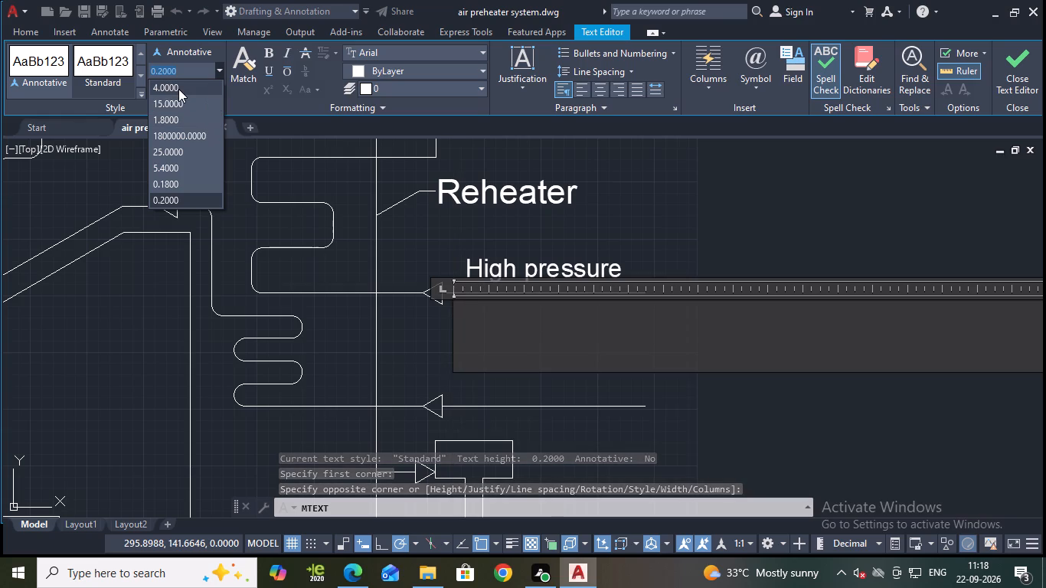
click(178, 89)
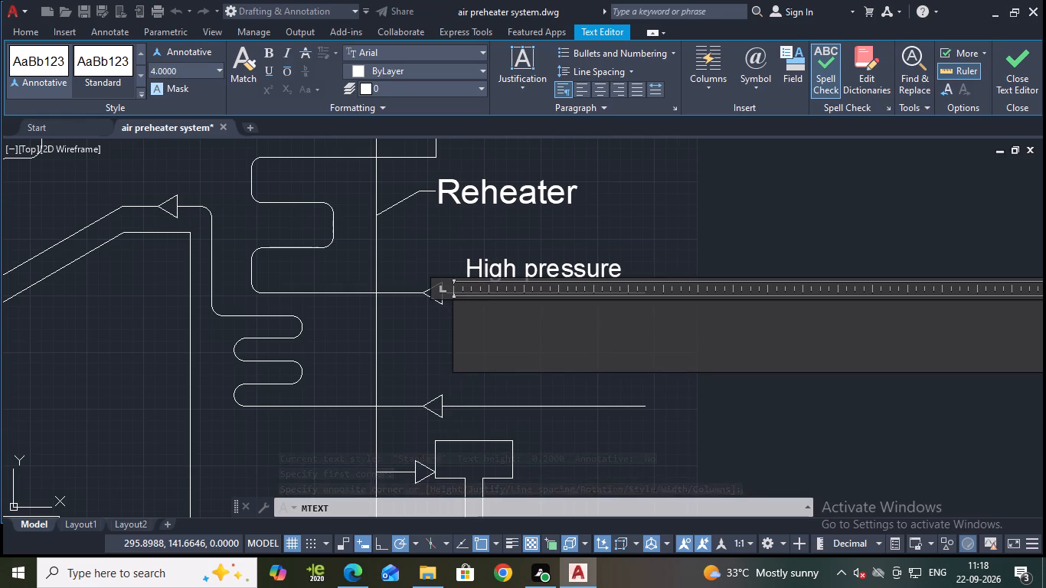
text(turbine)
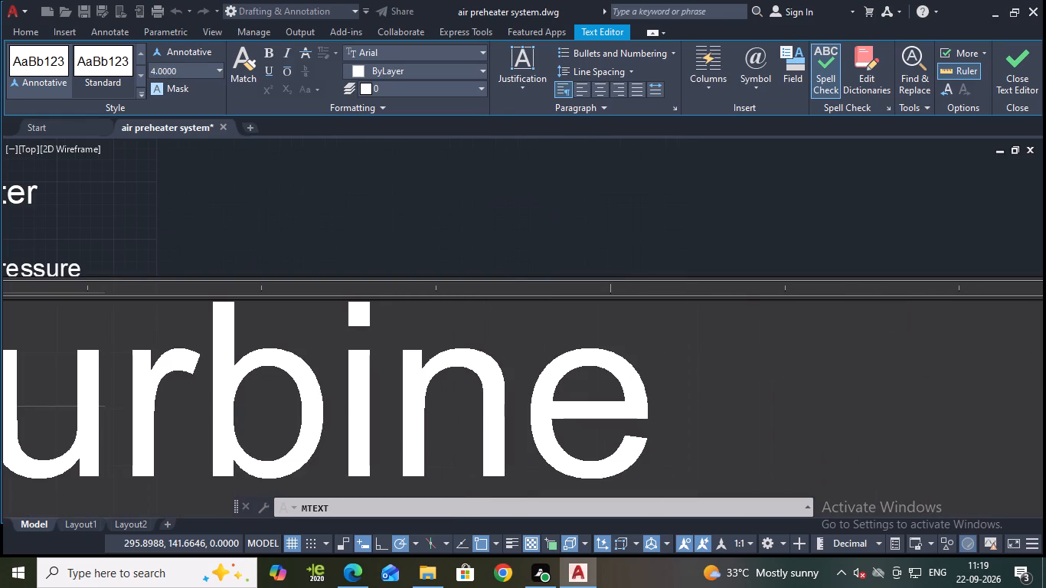
key(space)
text(exhaus)
key(t)
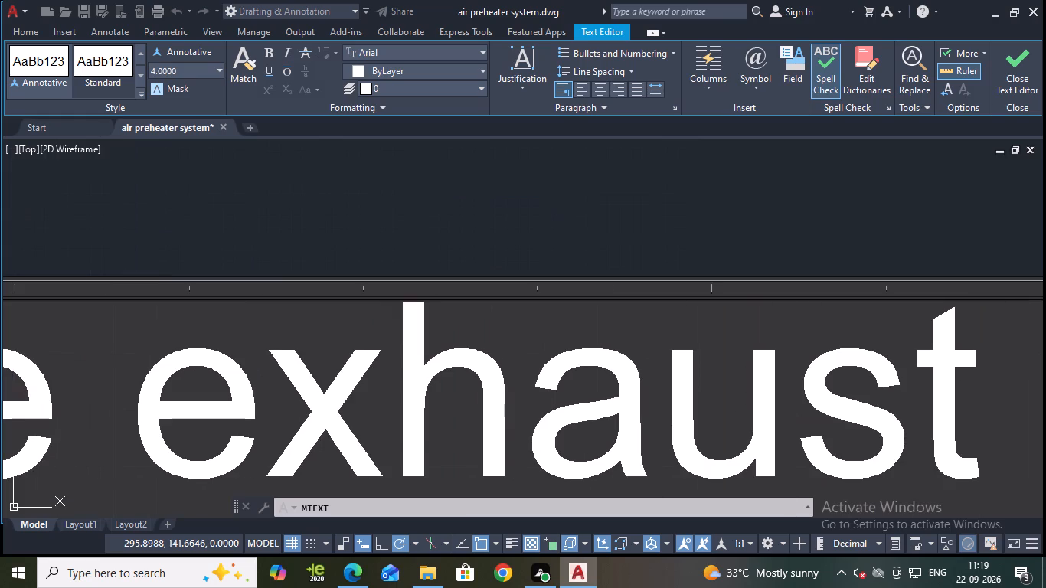
key(space)
text(stream)
click(1018, 65)
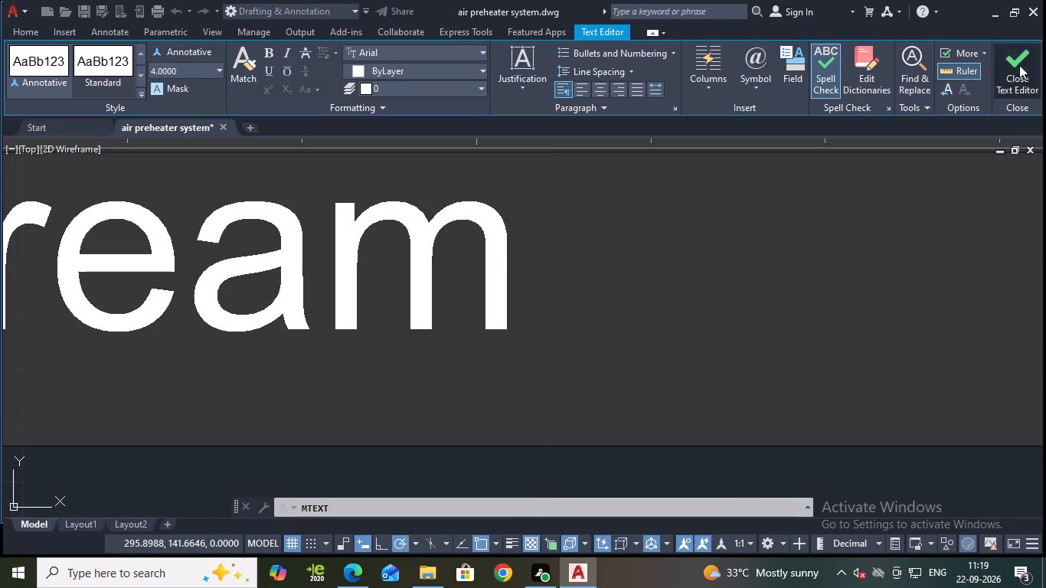
scroll(829, 260, down, 3)
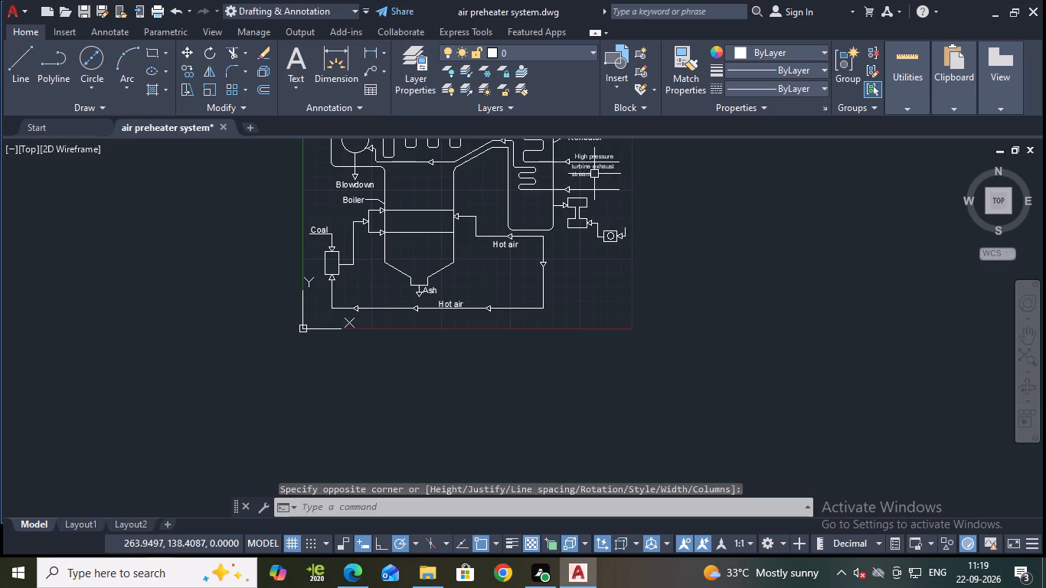
Widen the "turbine exhaust stream" text box so the whole label fits on a single line.
scroll(594, 173, up, 2)
middle_drag(602, 178, 571, 269)
scroll(570, 263, up, 1)
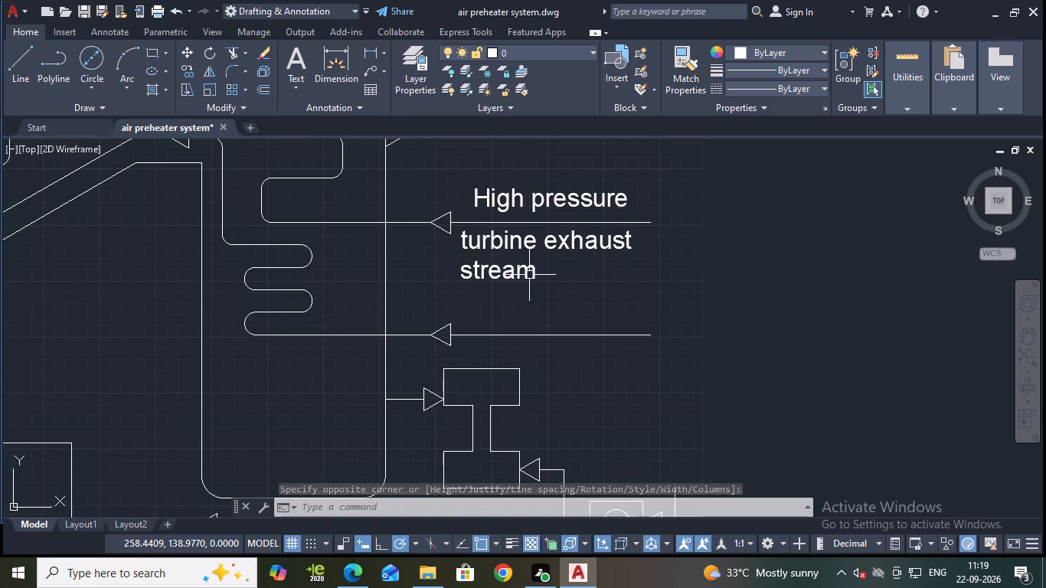
click(541, 250)
click(598, 234)
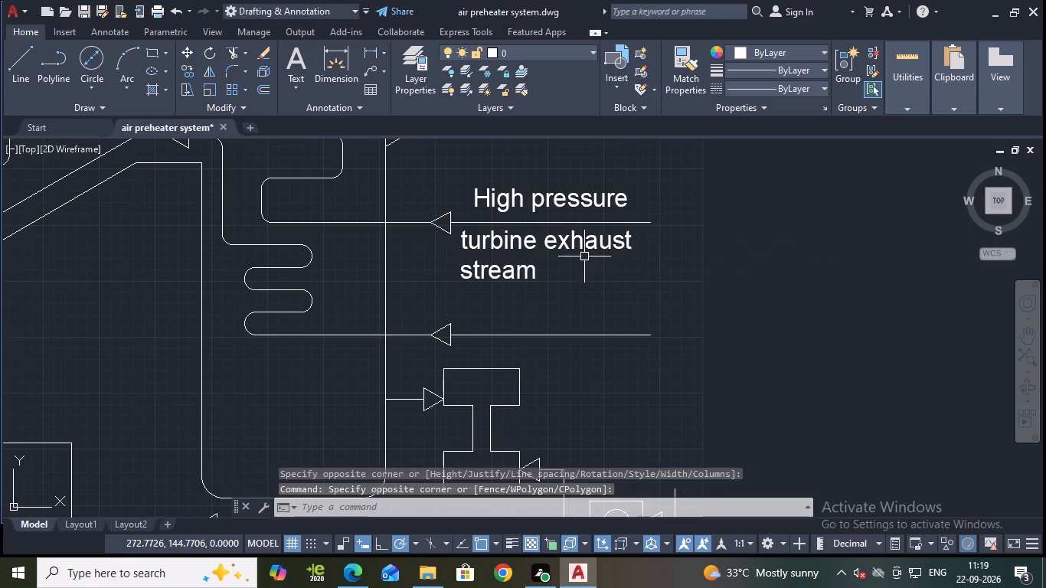
click(513, 276)
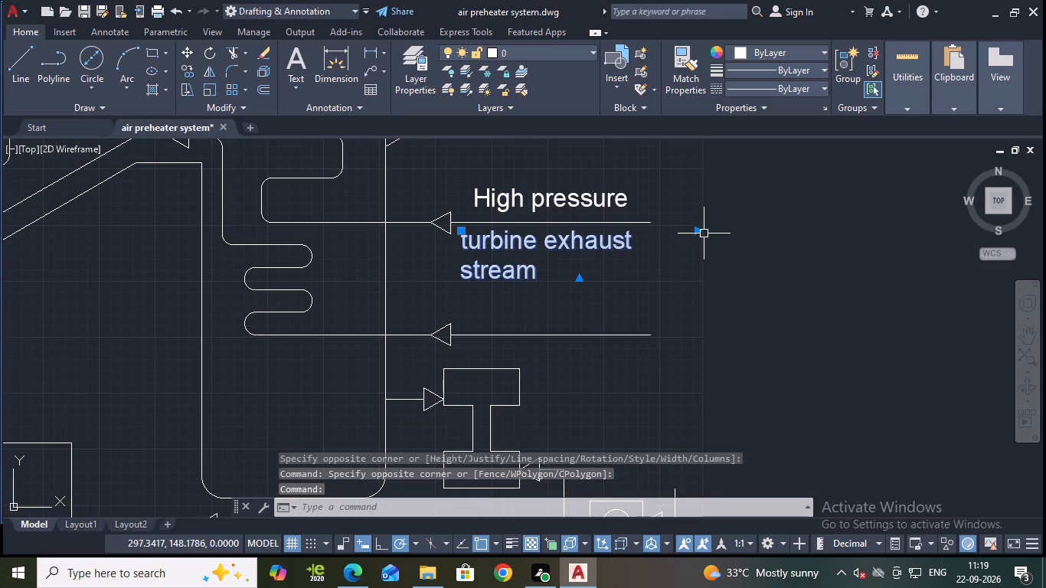
click(699, 232)
click(749, 226)
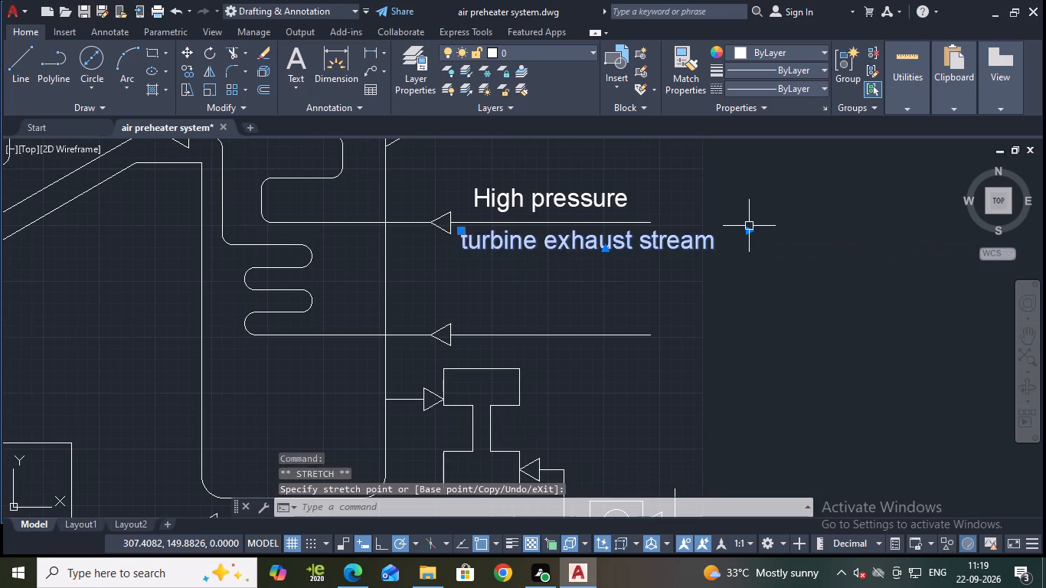
key(Escape)
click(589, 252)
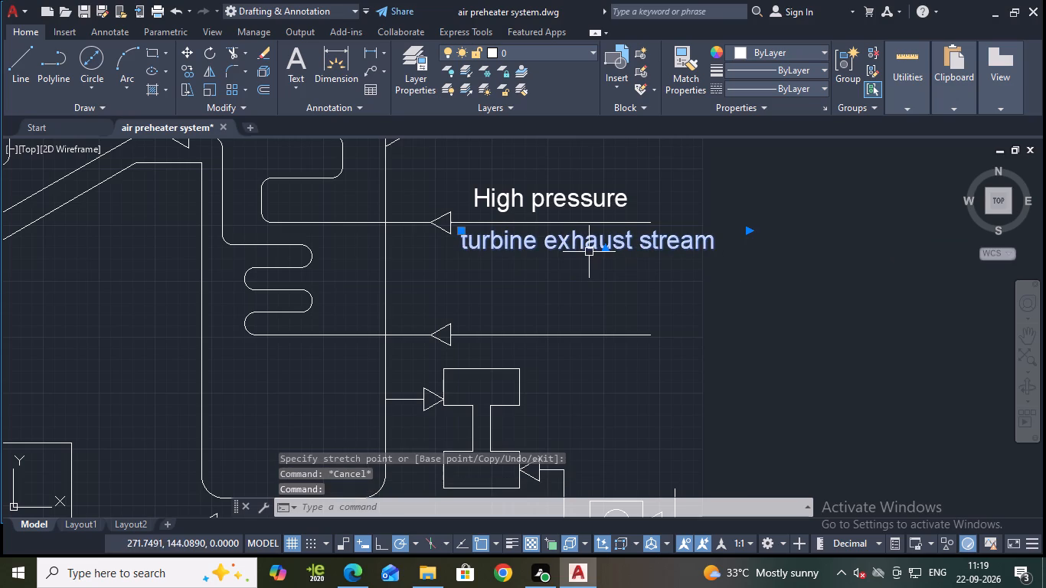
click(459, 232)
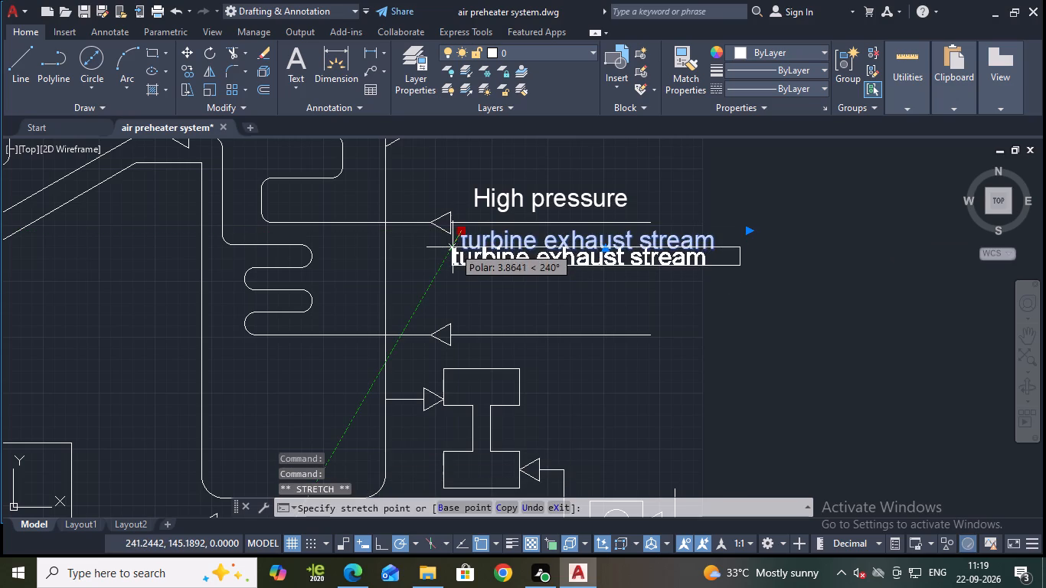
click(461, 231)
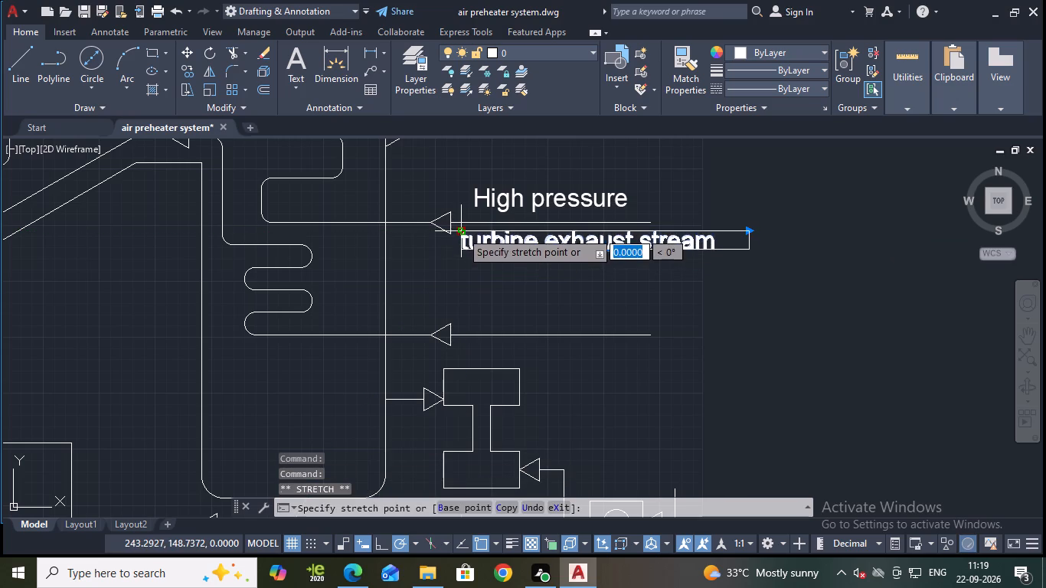
Shift the "High pressure" label slightly right to centre it above "turbine exhaust stream", and save the drawing.
click(532, 211)
click(478, 188)
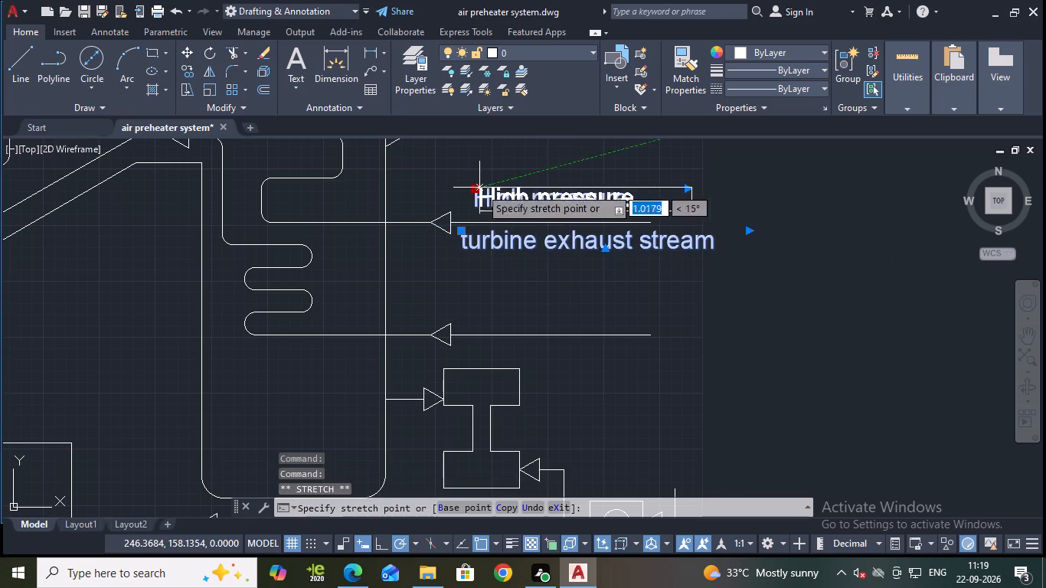
click(498, 191)
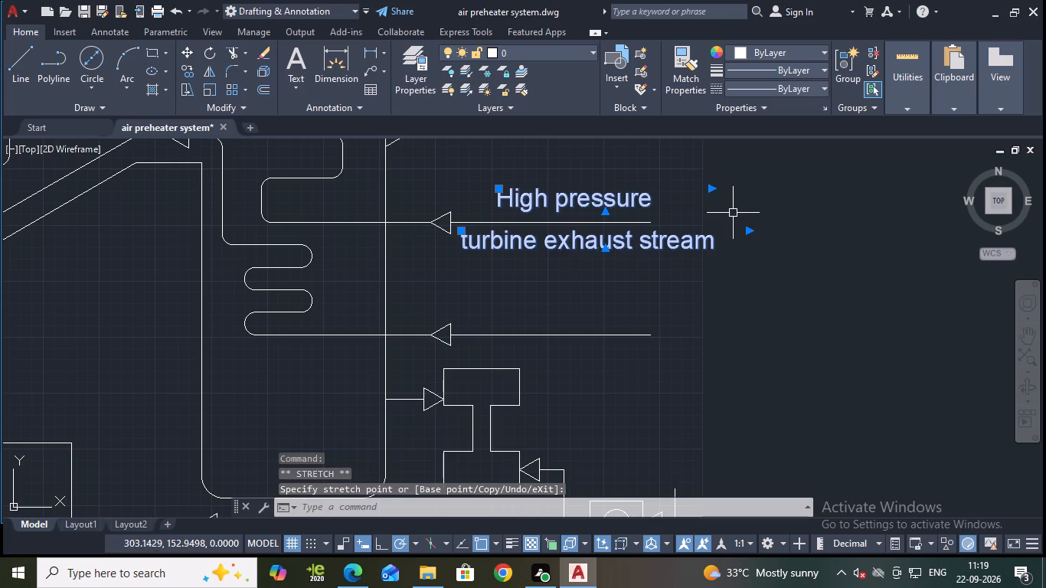
key(Escape)
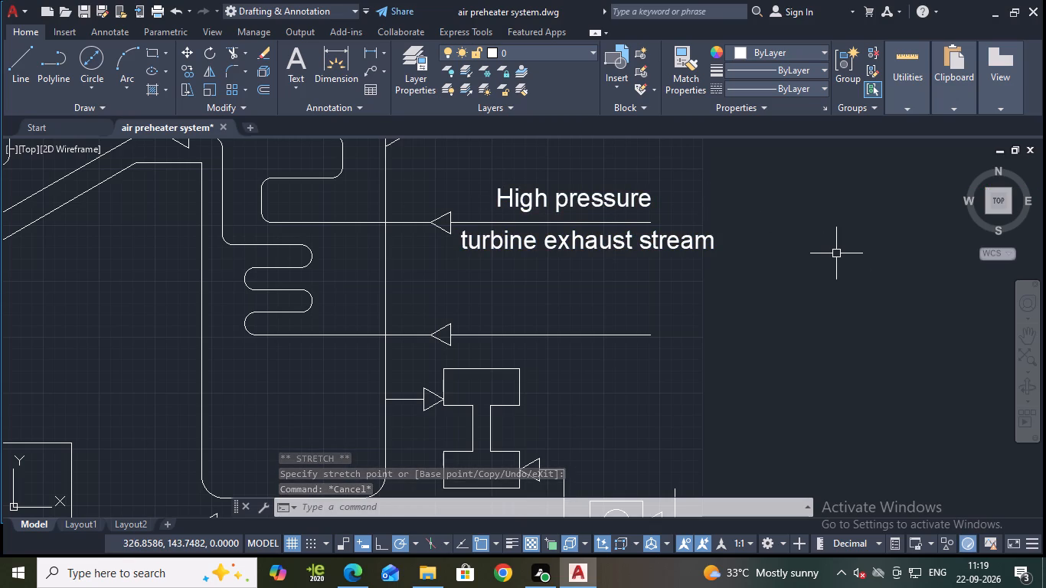
key(ctrl+s)
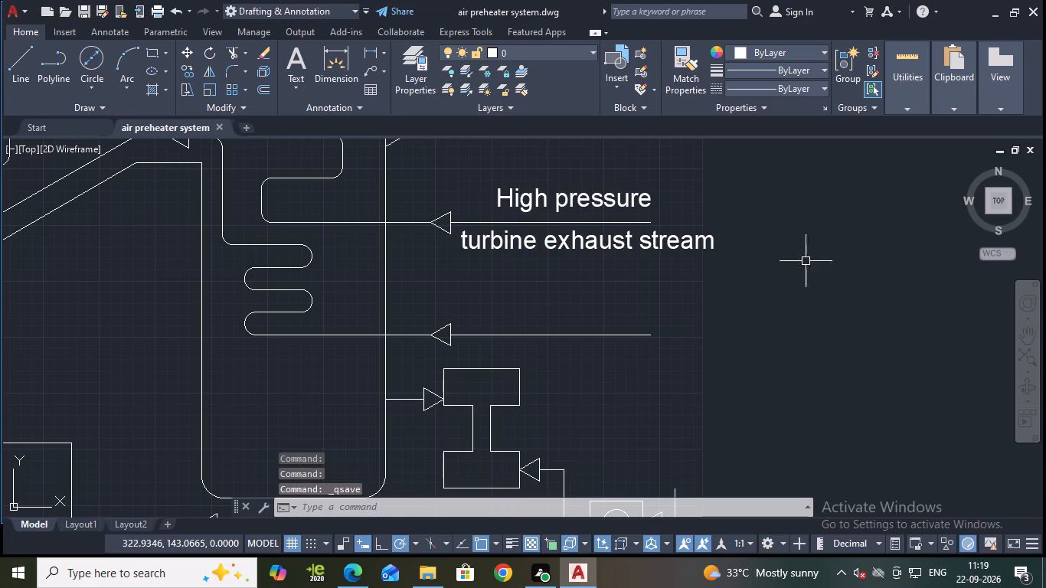
Add the multiline text "Deaerated boiler" at height 4 above the lower coil's inlet line, below the "turbine exhaust stream" label.
scroll(671, 315, down, 2)
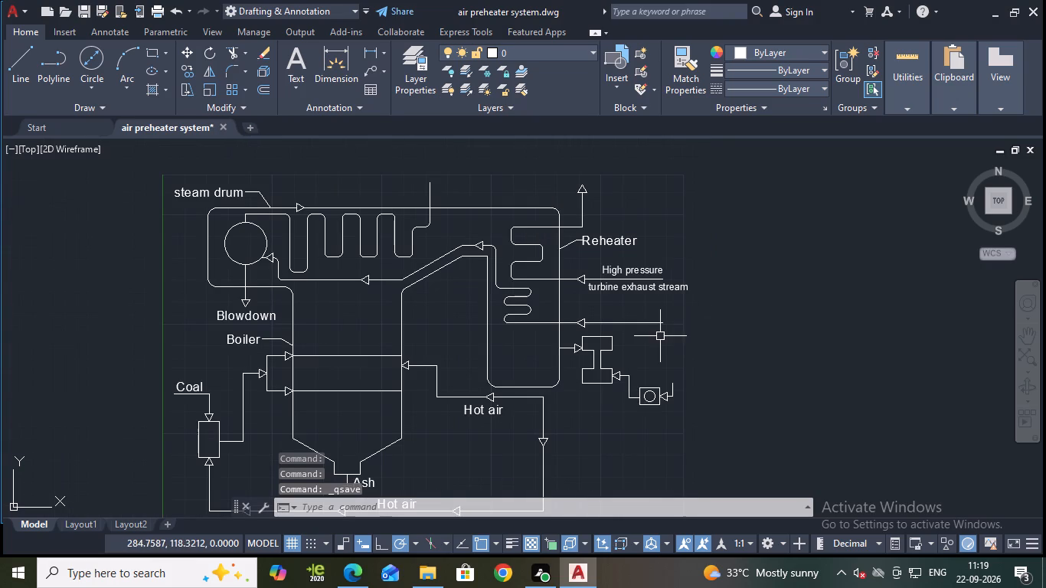
middle_drag(660, 337, 667, 297)
scroll(628, 302, up, 2)
middle_drag(636, 301, 637, 301)
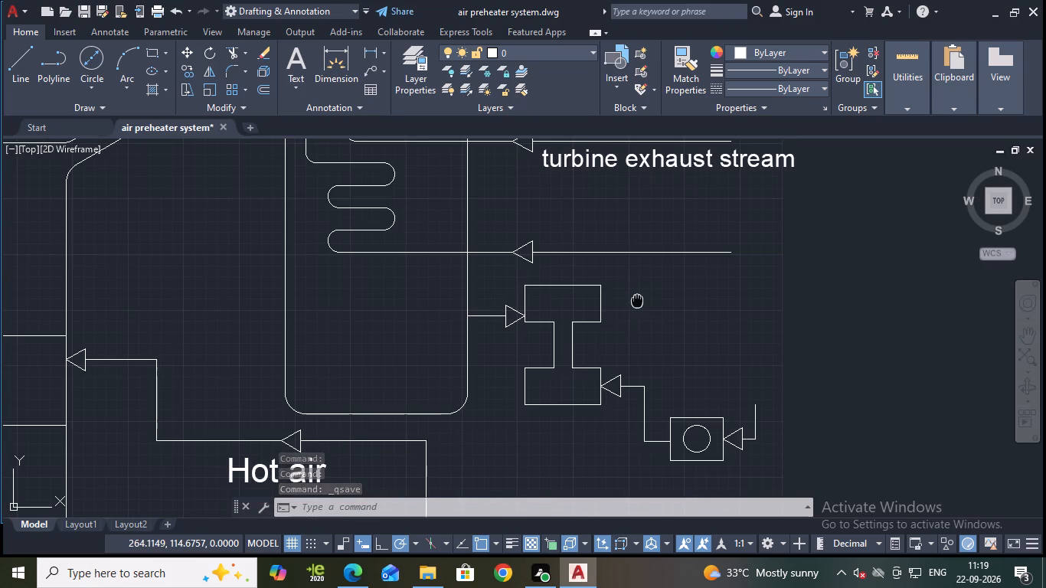
middle_drag(637, 301, 632, 340)
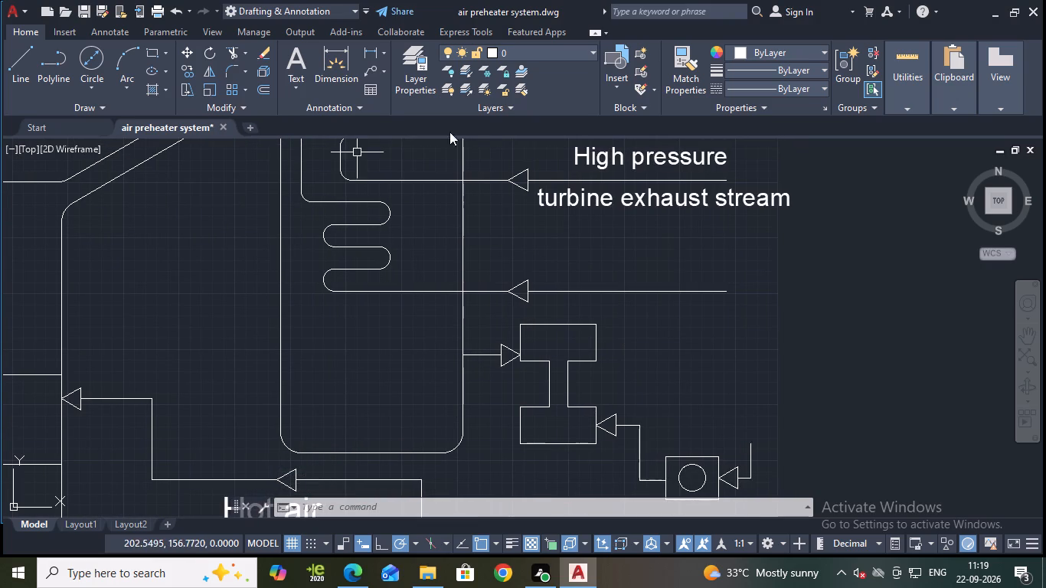
key(m)
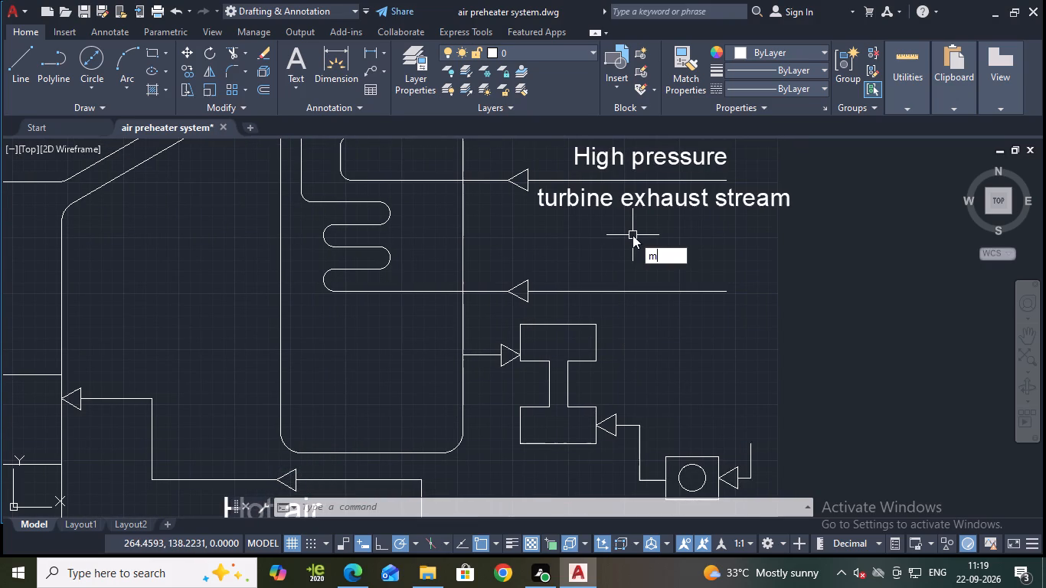
key(t)
key(Return)
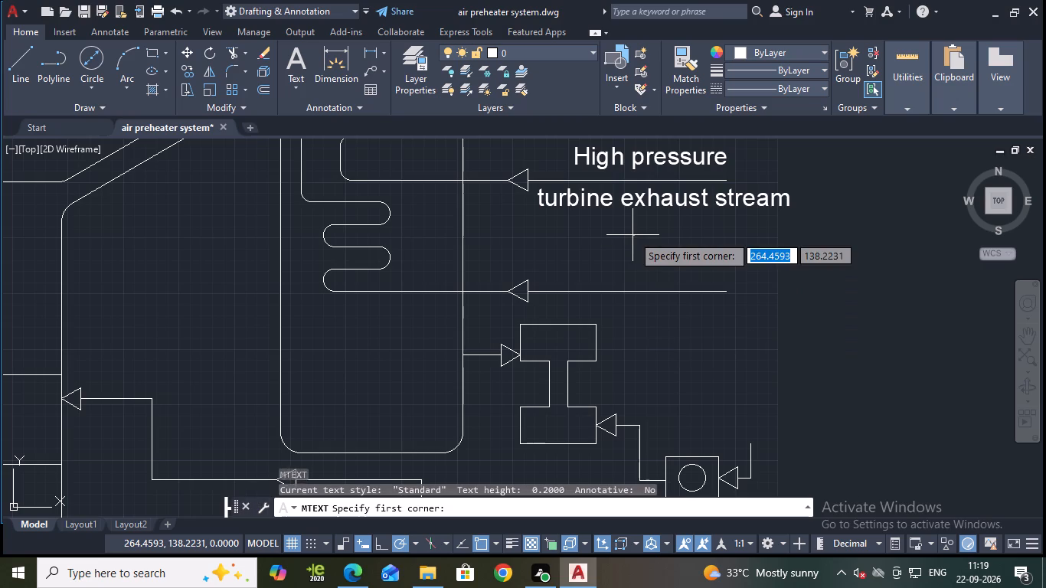
click(554, 270)
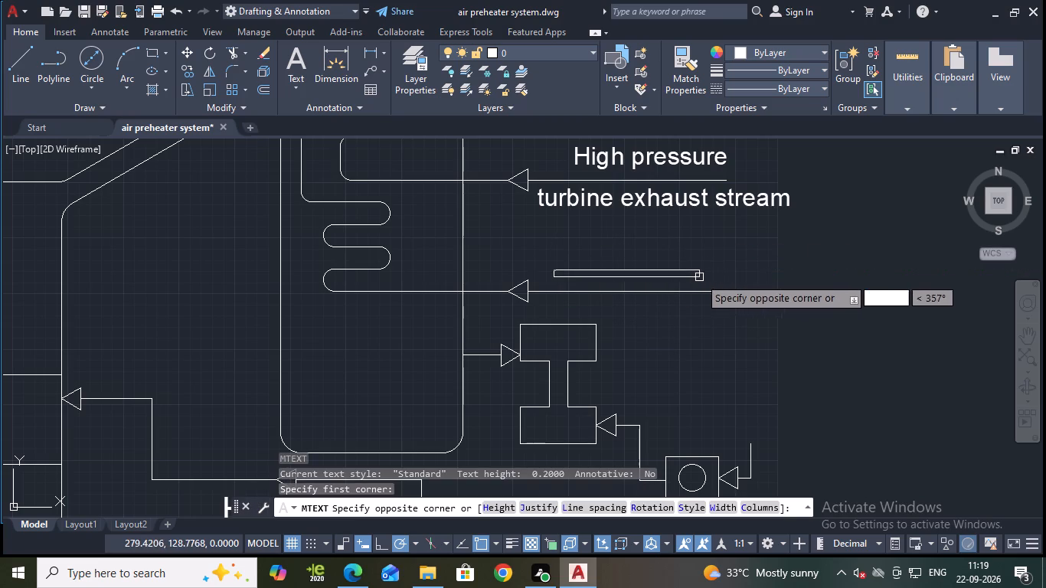
click(747, 240)
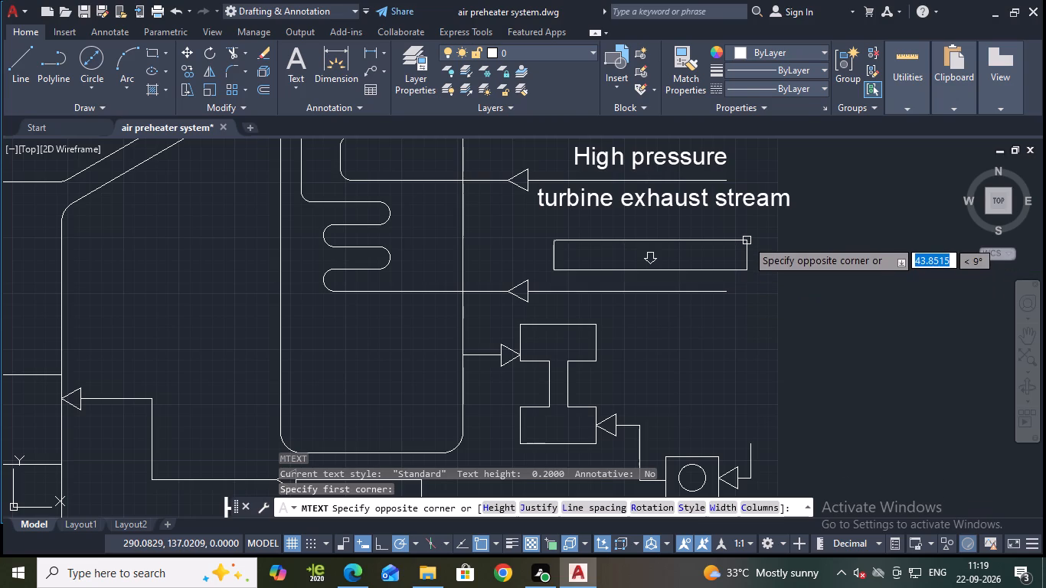
click(221, 77)
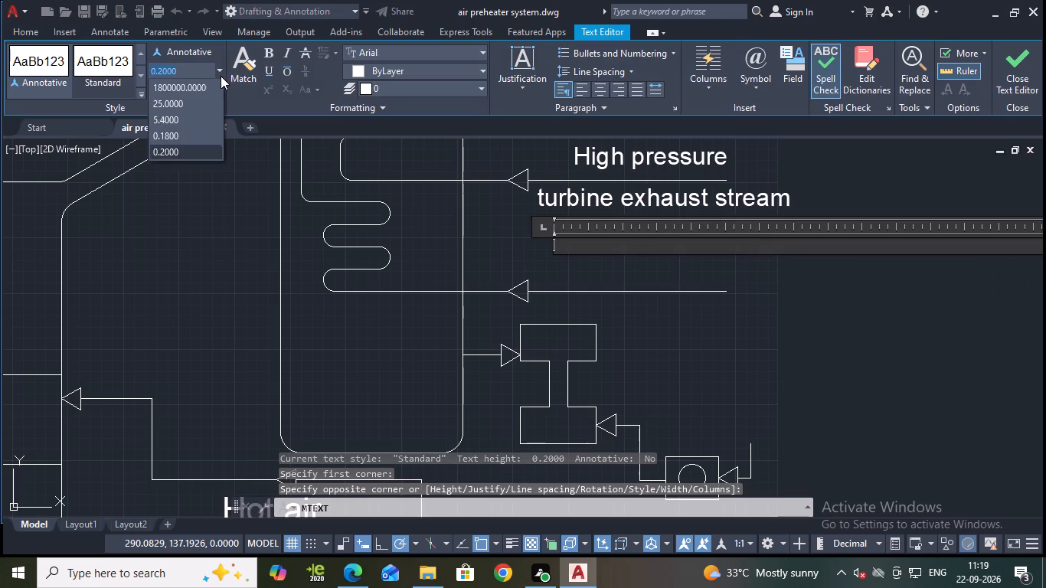
click(160, 88)
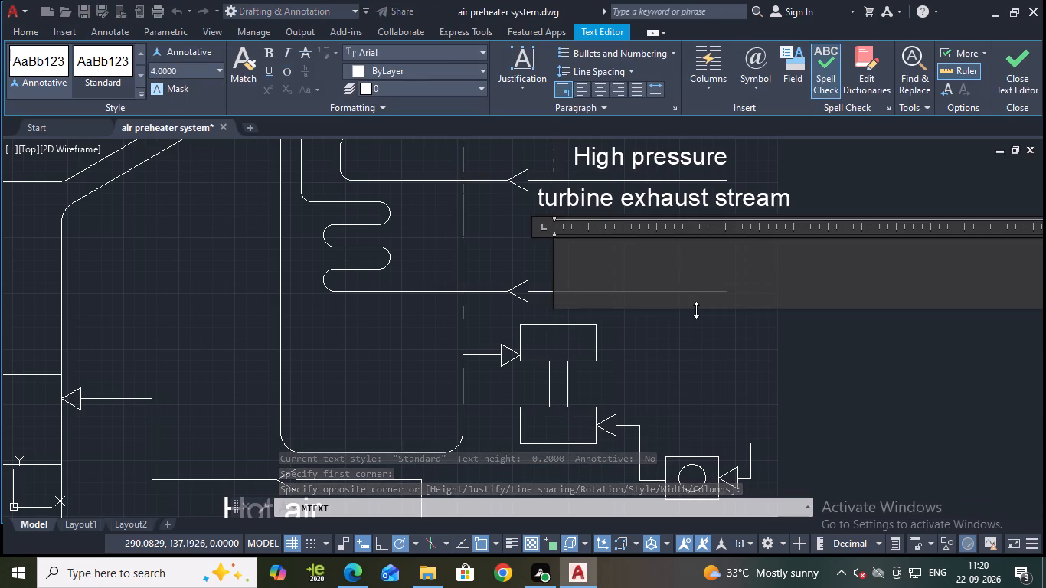
text(de)
key(BackSpace)
key(BackSpace)
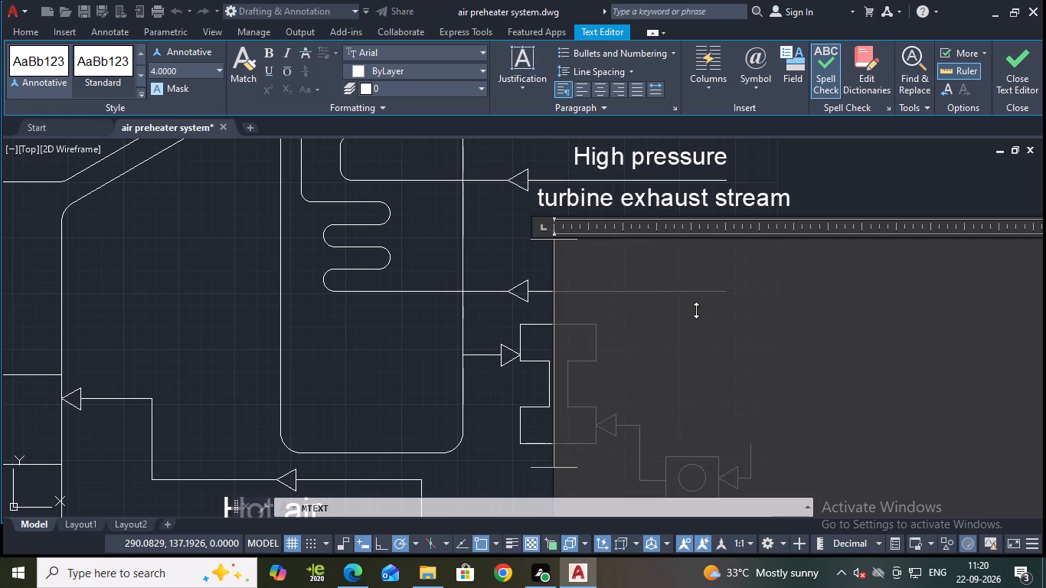
key(d)
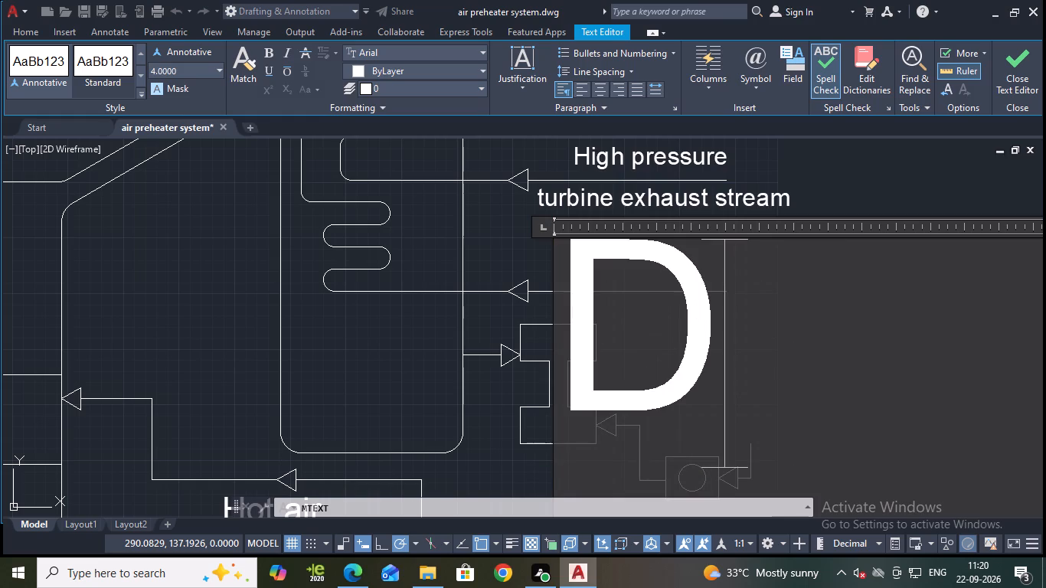
text(ea)
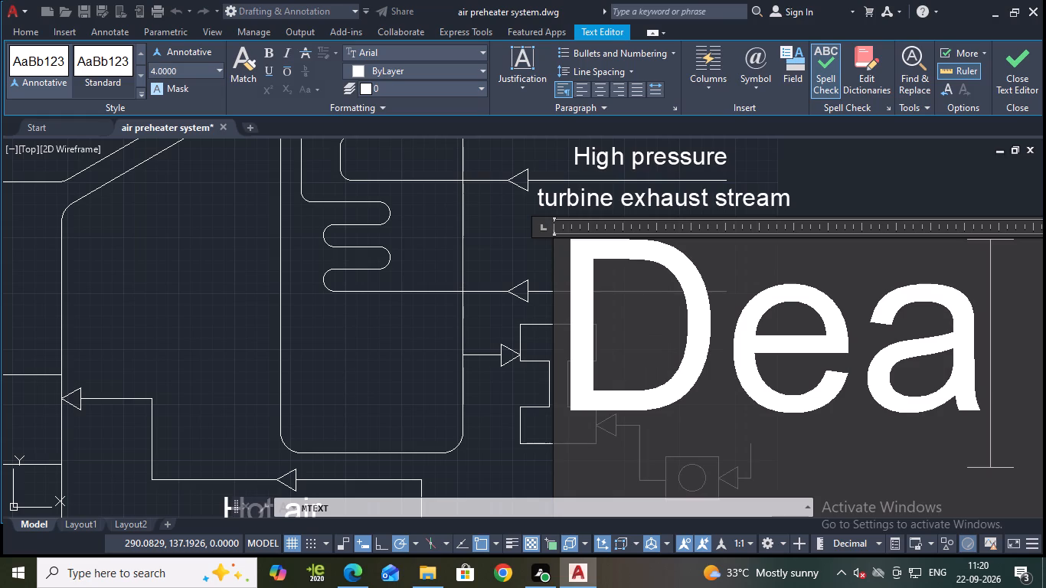
key(e)
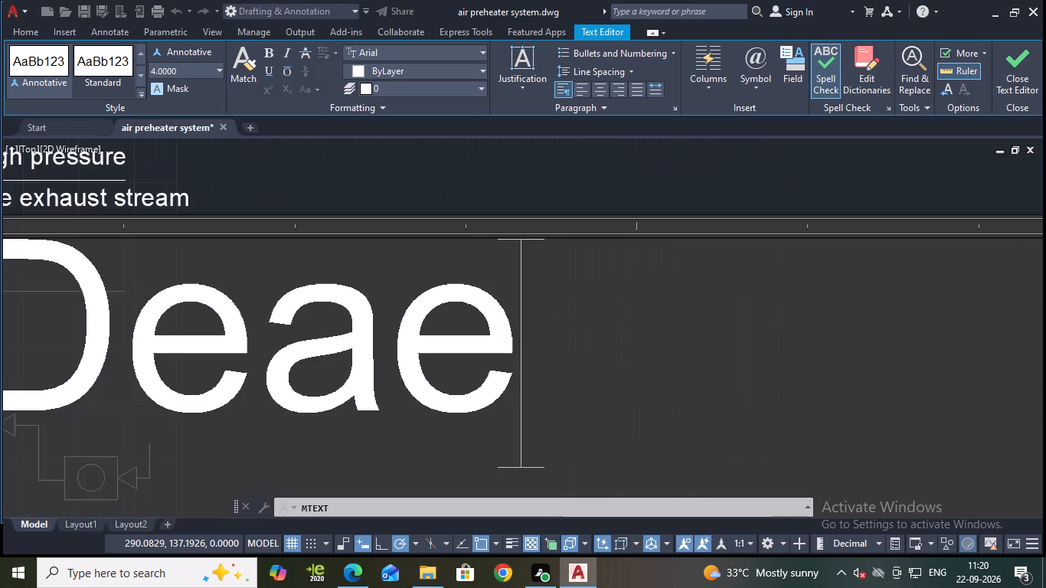
text(rated)
key(space)
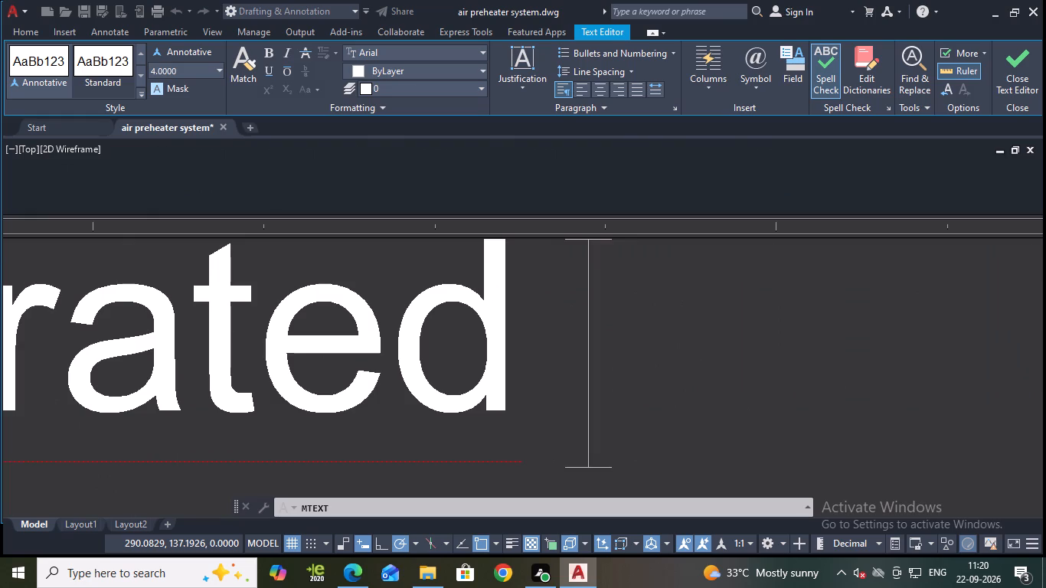
text(boler)
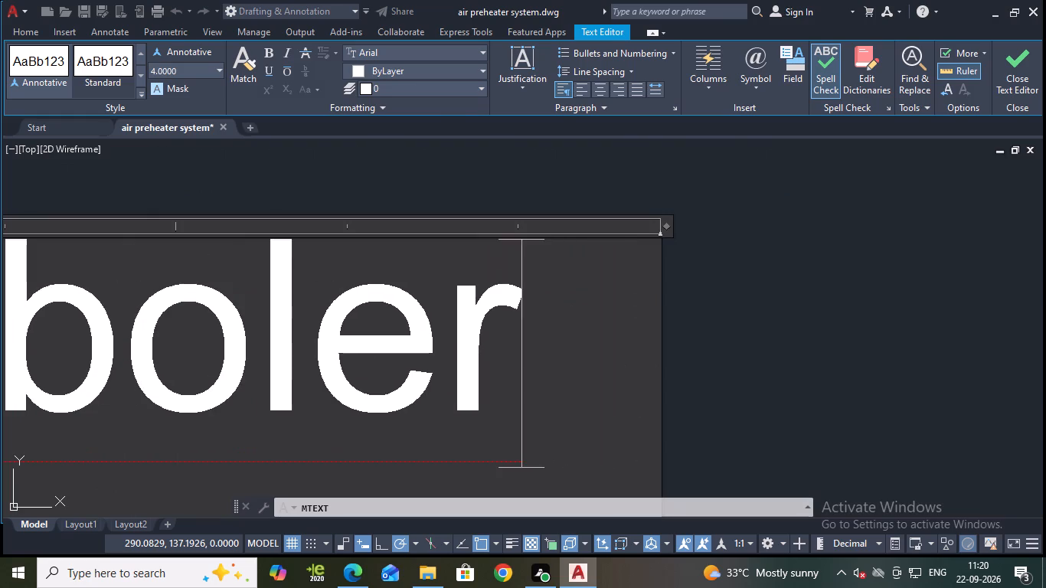
key(Left)
key(Left)
key(Left)
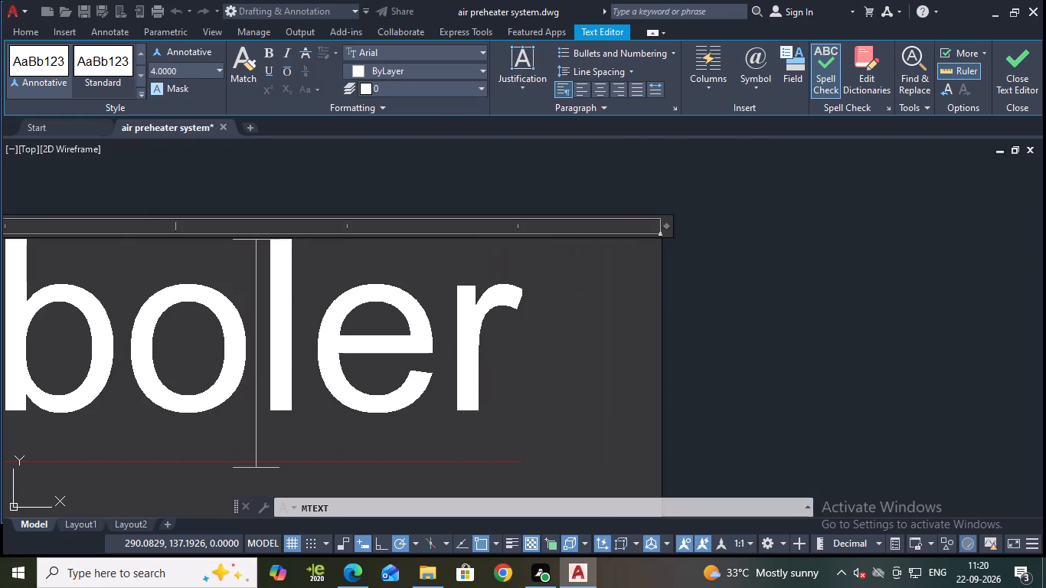
key(Right)
key(Left)
key(i)
key(Right)
key(Right)
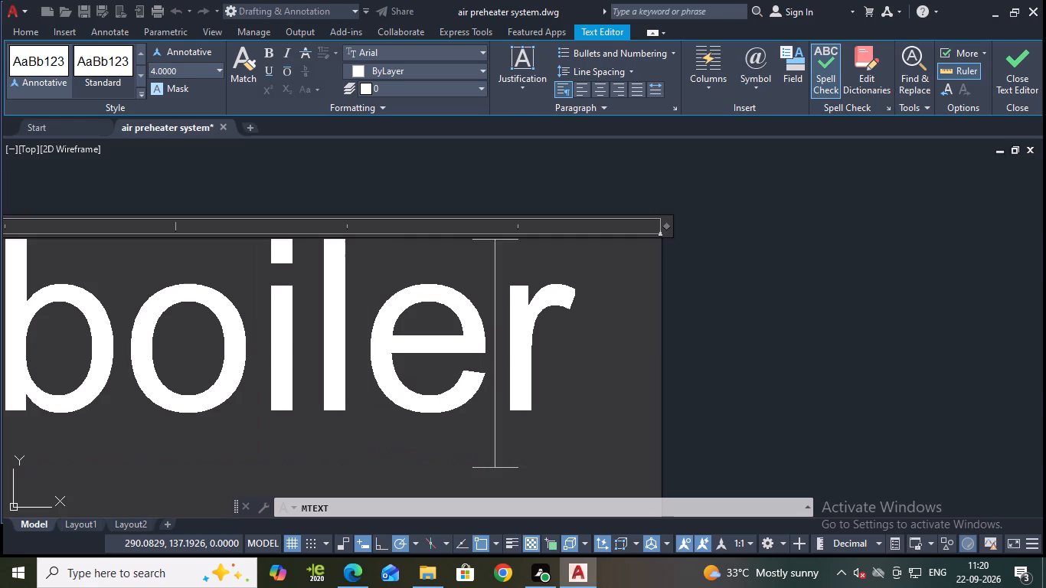
key(Right)
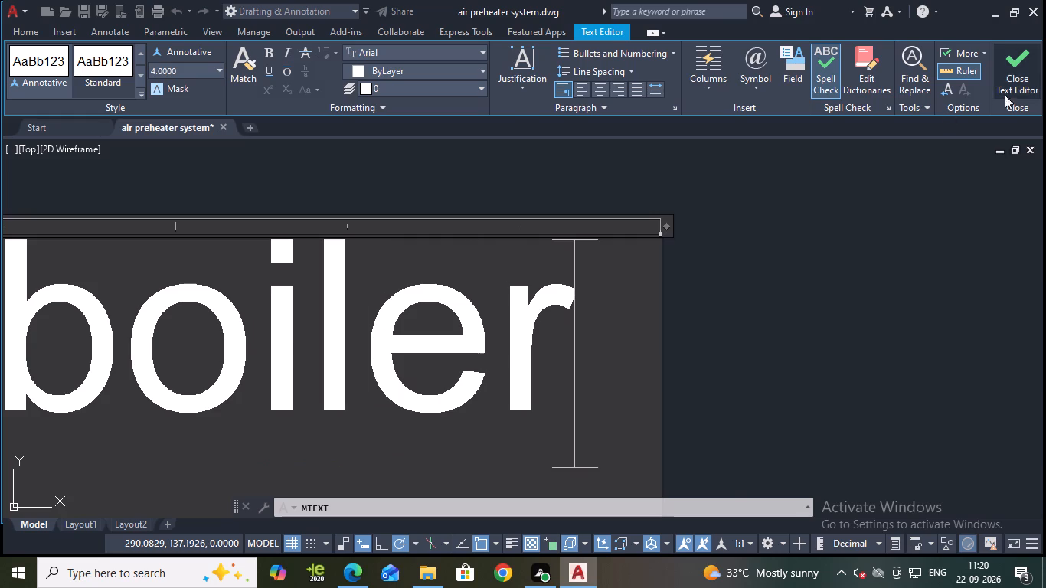
click(1019, 86)
Move the "Deaerated boiler" label down and slightly left so it sits just above the lower coil's inlet line.
scroll(415, 389, down, 2)
middle_drag(404, 355, 897, 338)
scroll(305, 316, up, 2)
middle_drag(340, 329, 482, 283)
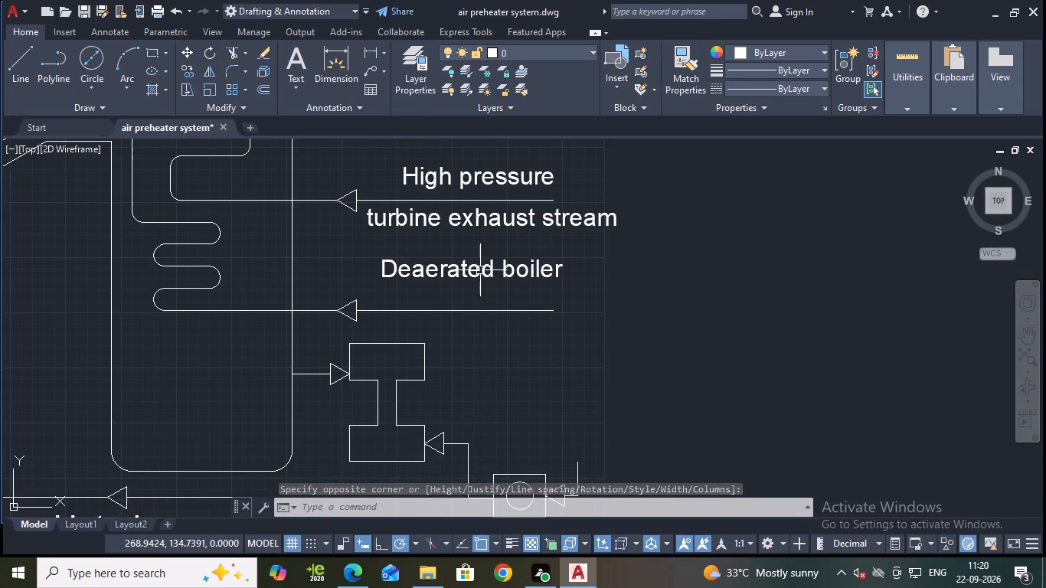
click(480, 270)
click(380, 260)
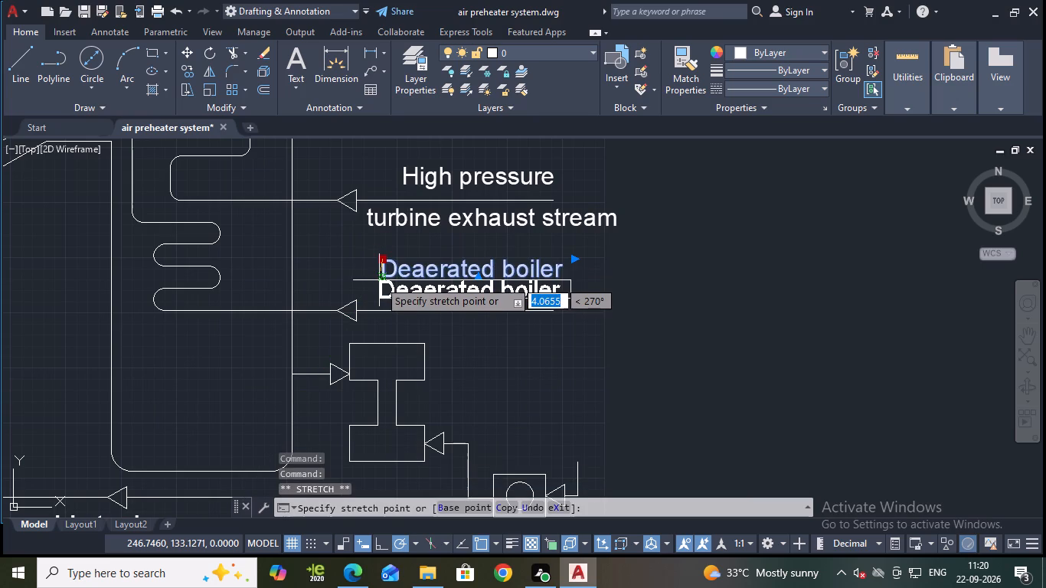
click(374, 283)
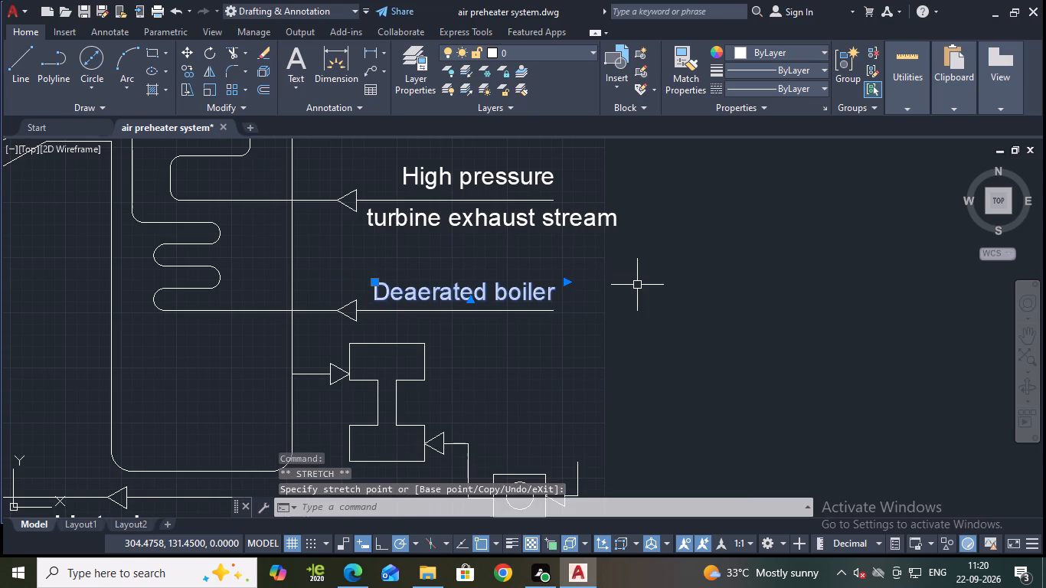
key(Escape)
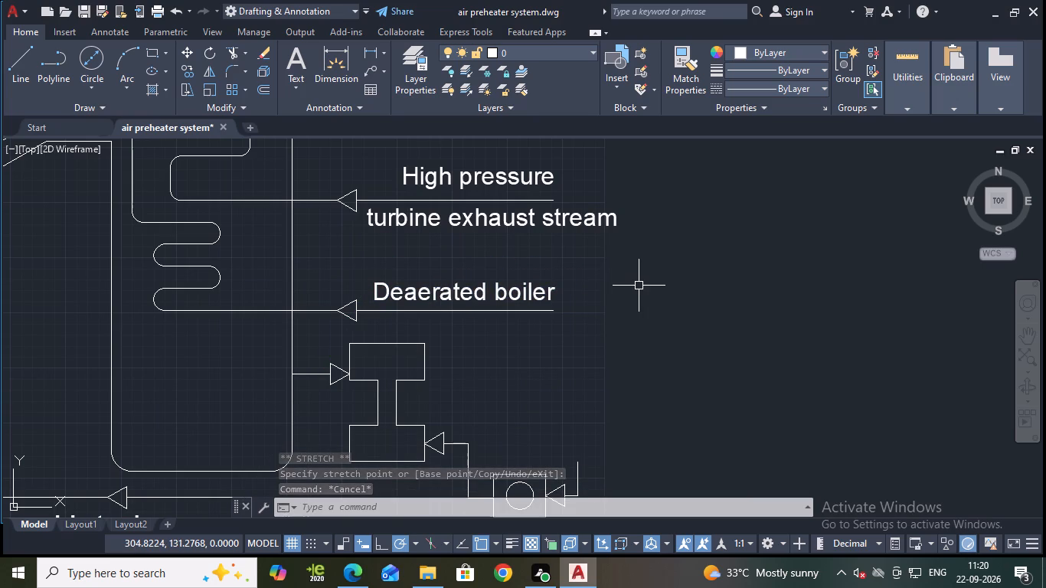
Add the multiline text "feed water" at height 4 just below the lower coil's inlet line, under the "Deaerated boiler" label.
scroll(480, 351, up, 2)
middle_drag(478, 325, 514, 354)
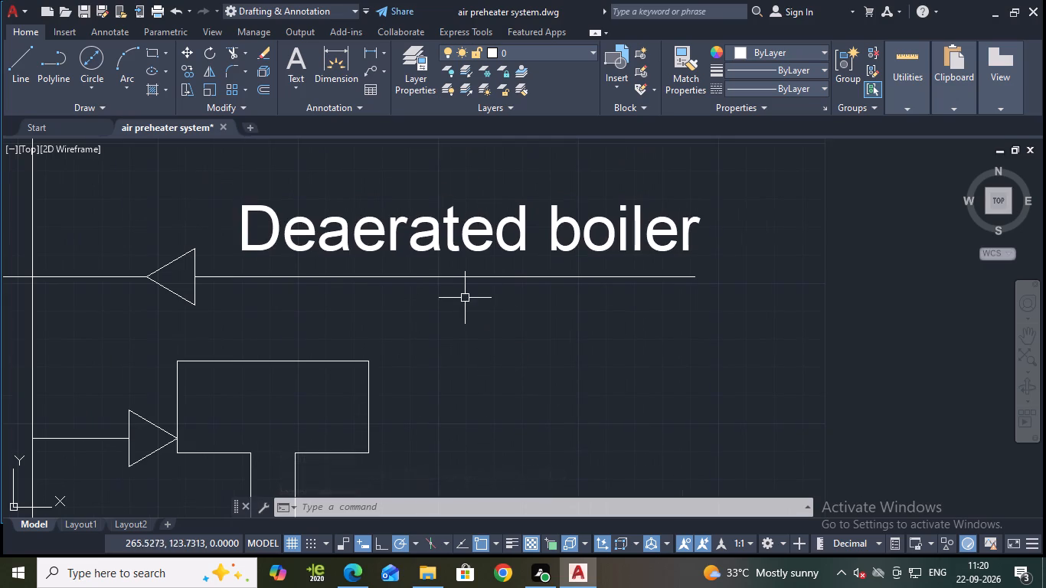
text(mt)
key(Return)
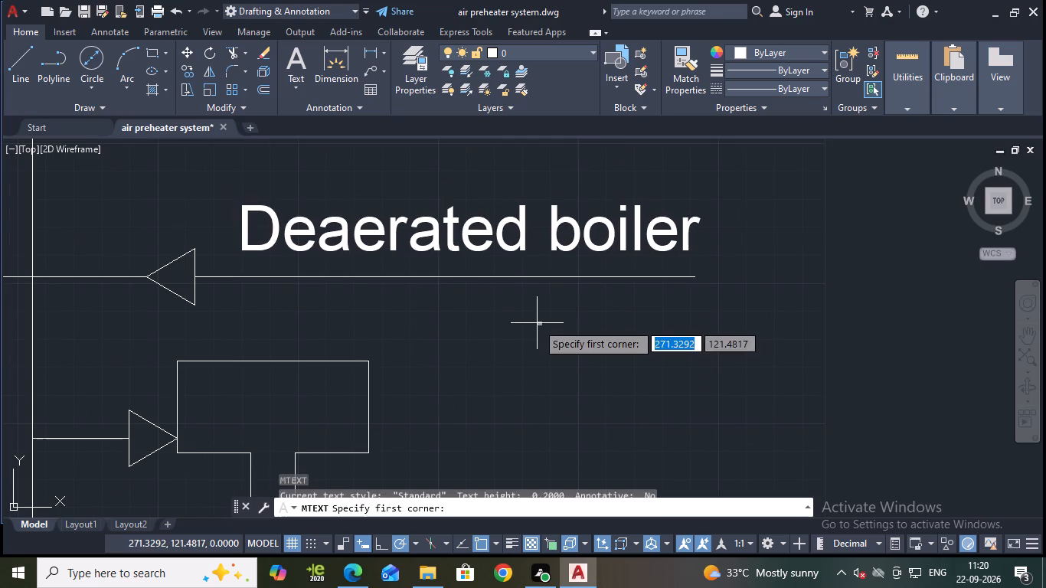
click(382, 289)
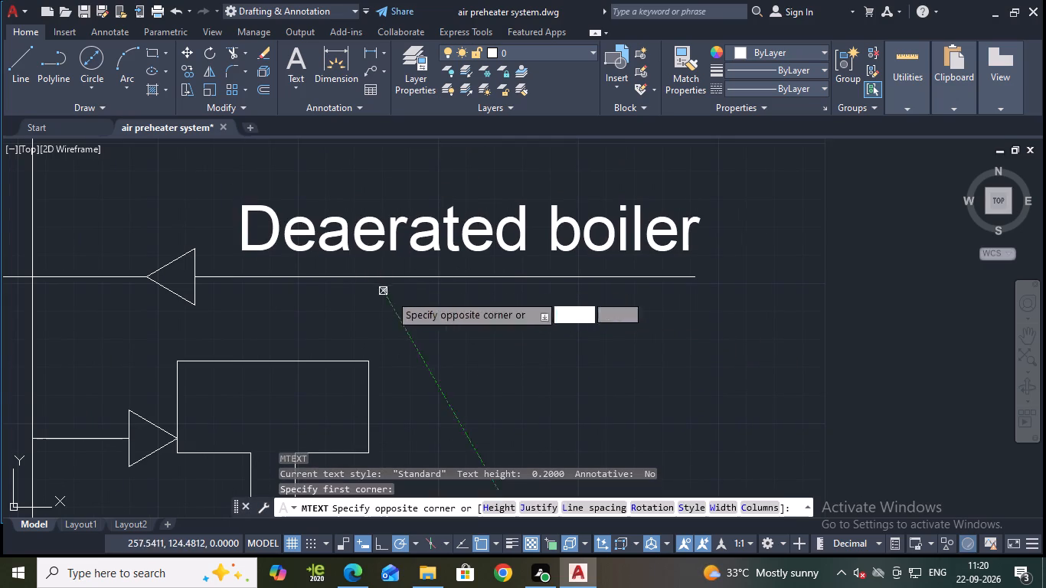
click(691, 320)
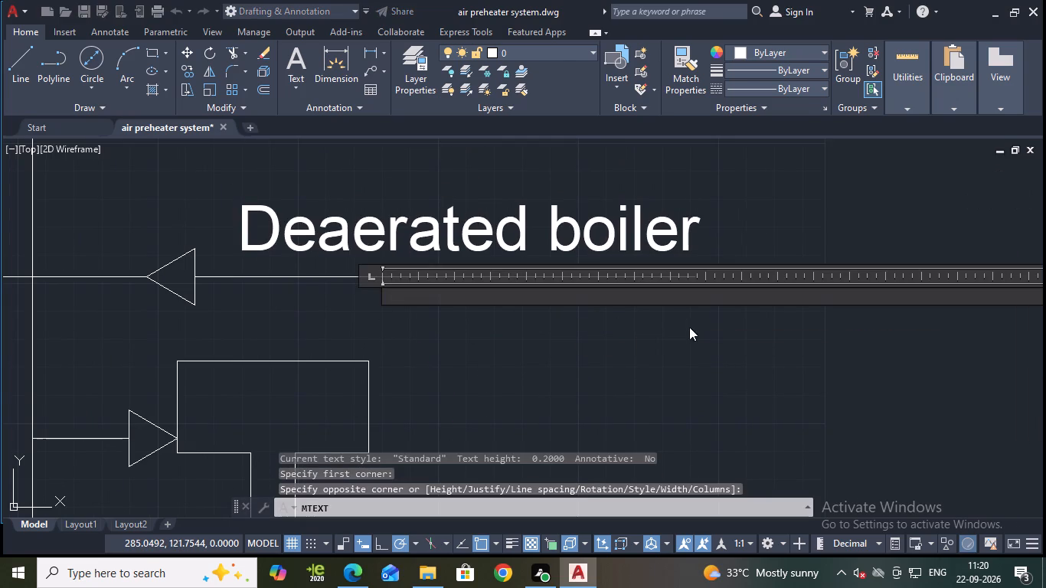
click(214, 72)
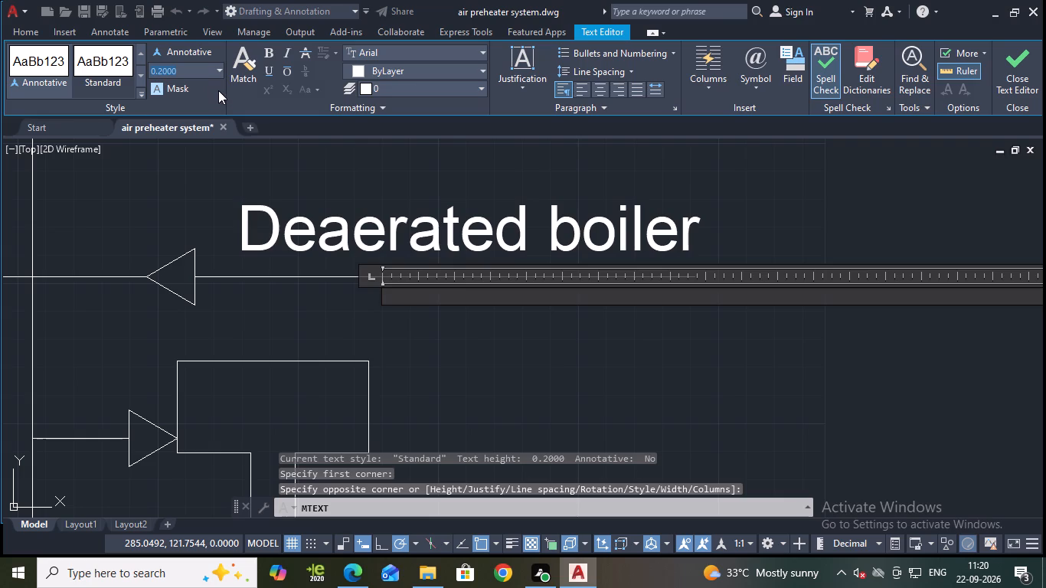
click(218, 74)
click(187, 82)
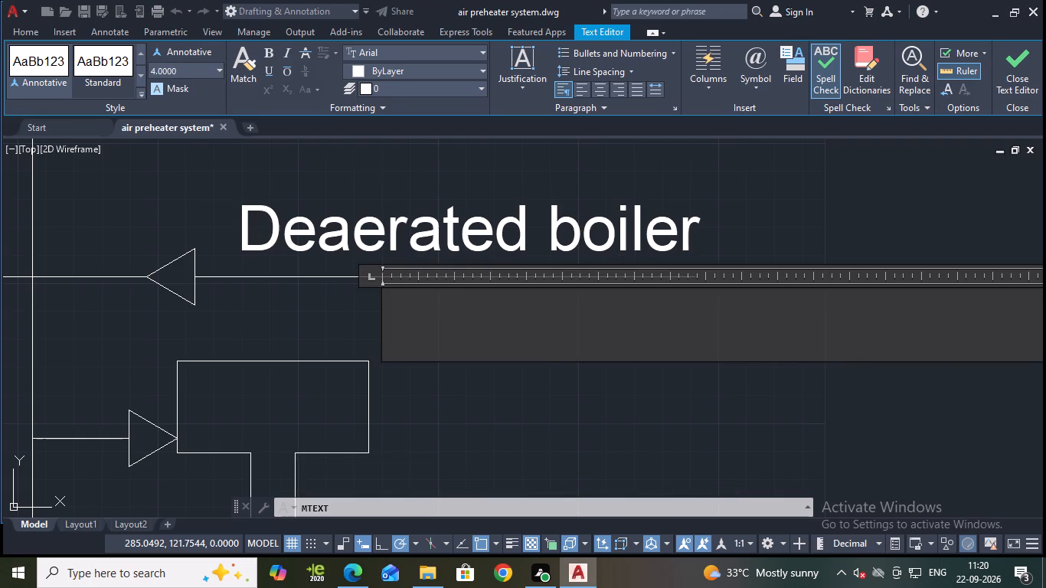
text(feed water)
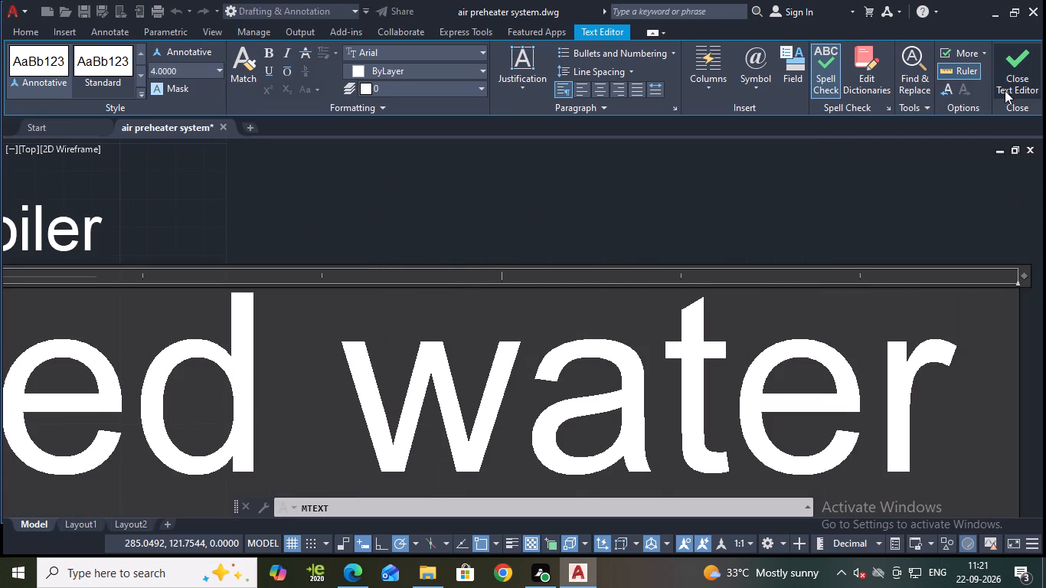
click(1005, 90)
Draw a horizontal line about 30 units long, running right from the right edge of the I-shaped component's upper block.
scroll(382, 276, down, 2)
middle_drag(378, 286, 565, 302)
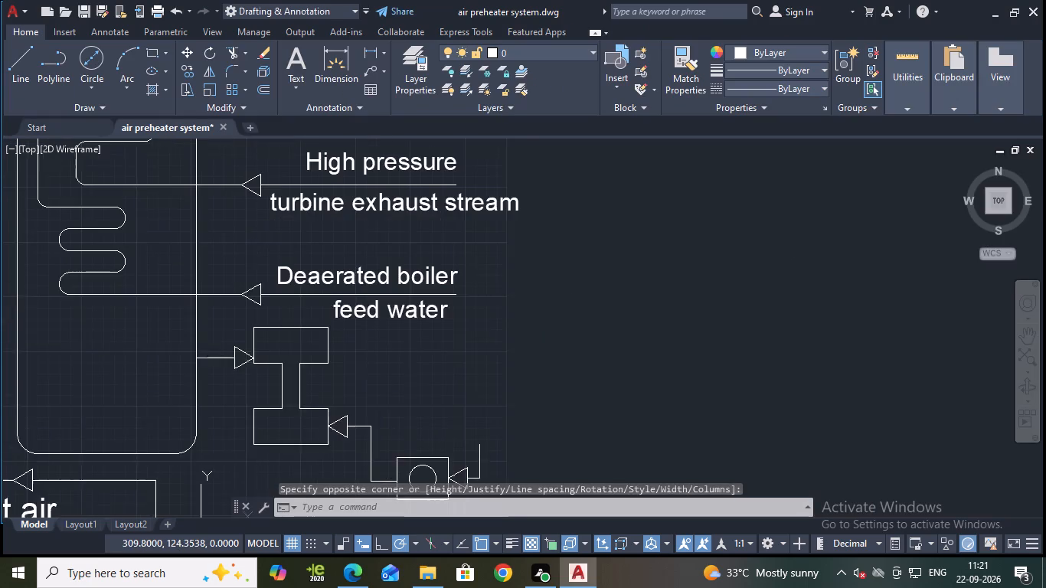
middle_drag(565, 302, 584, 298)
middle_drag(421, 377, 459, 336)
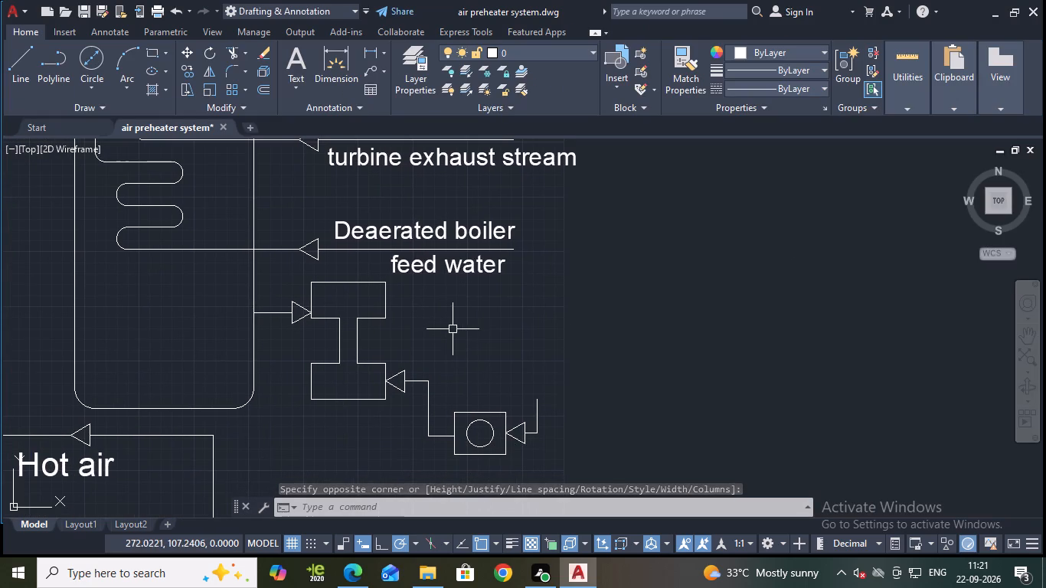
click(11, 66)
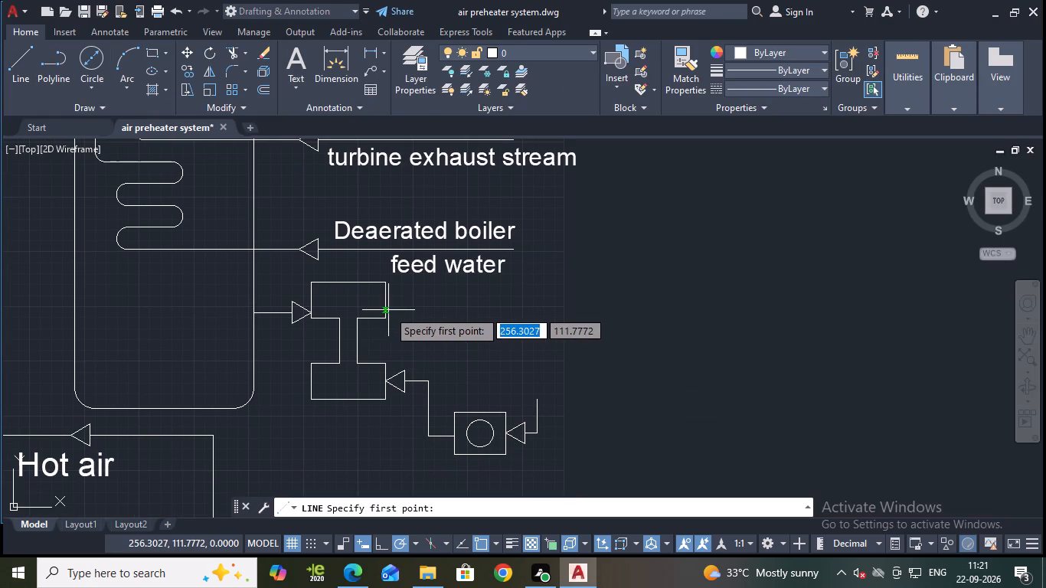
click(387, 309)
click(518, 307)
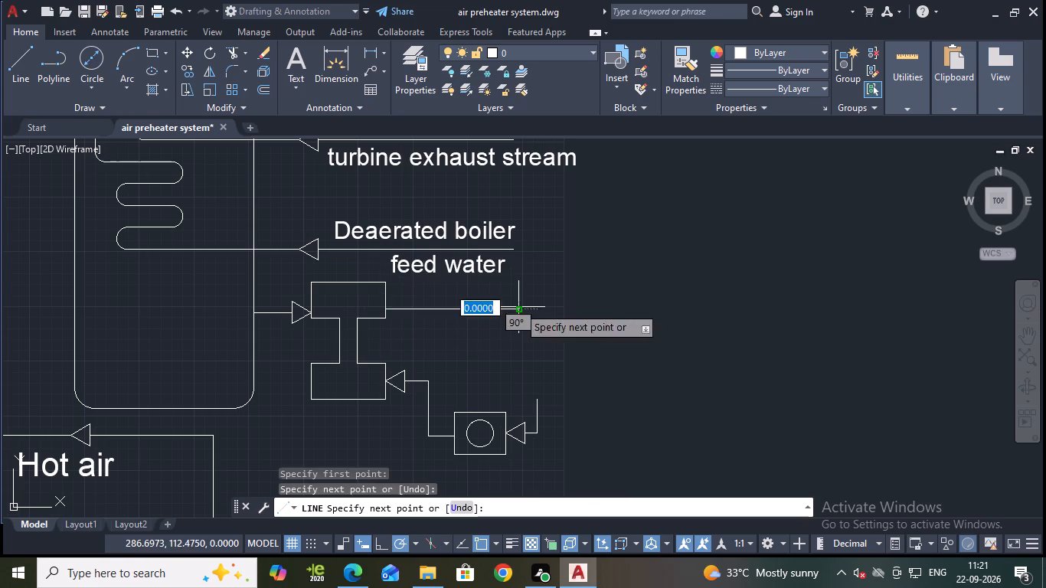
key(Escape)
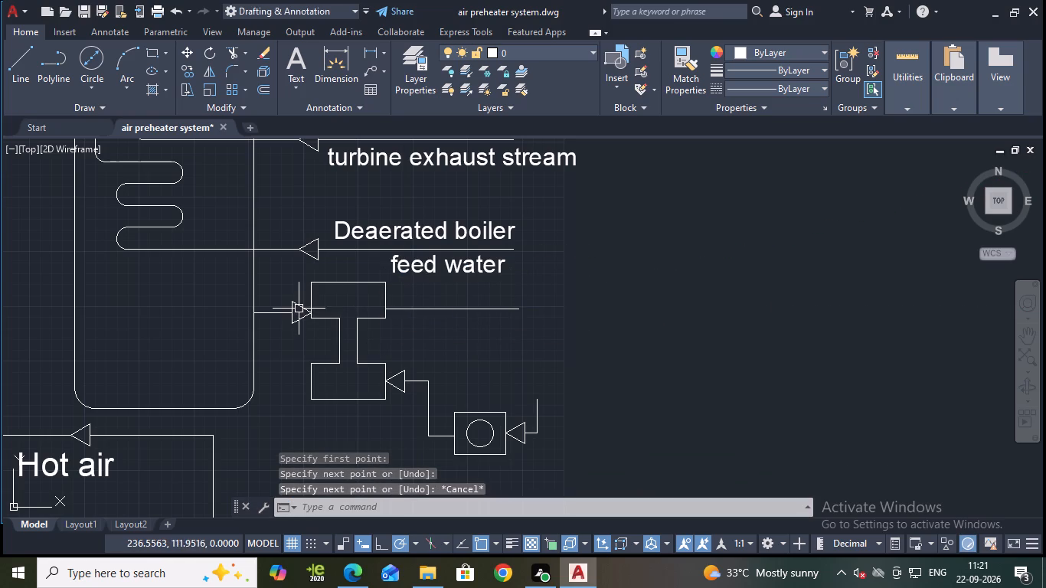
Copy the arrowhead entering the I-shaped component's upper block to the free end of its new outlet line, and save the drawing.
click(299, 309)
text(co)
key(Return)
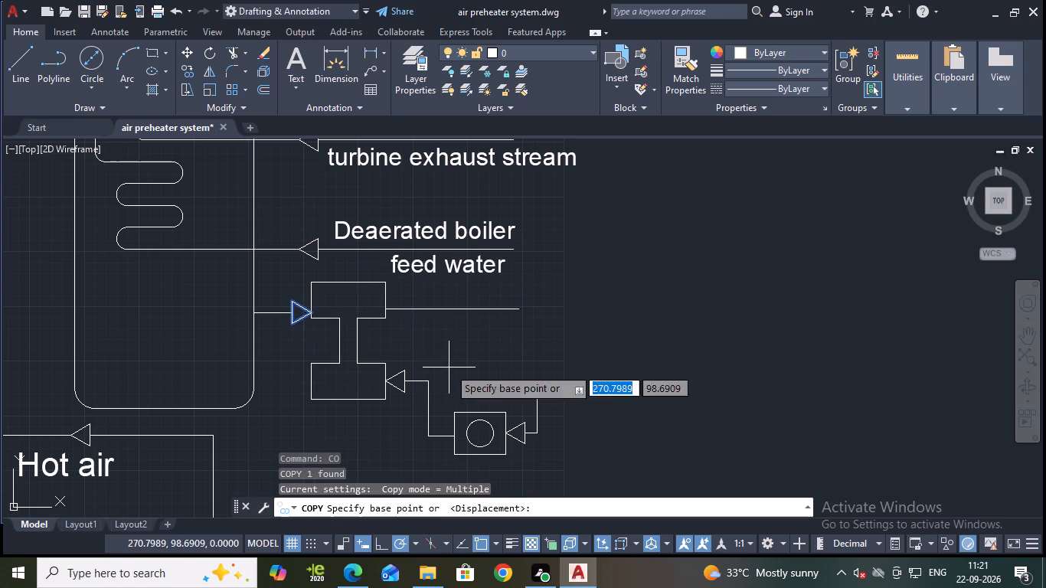
click(290, 315)
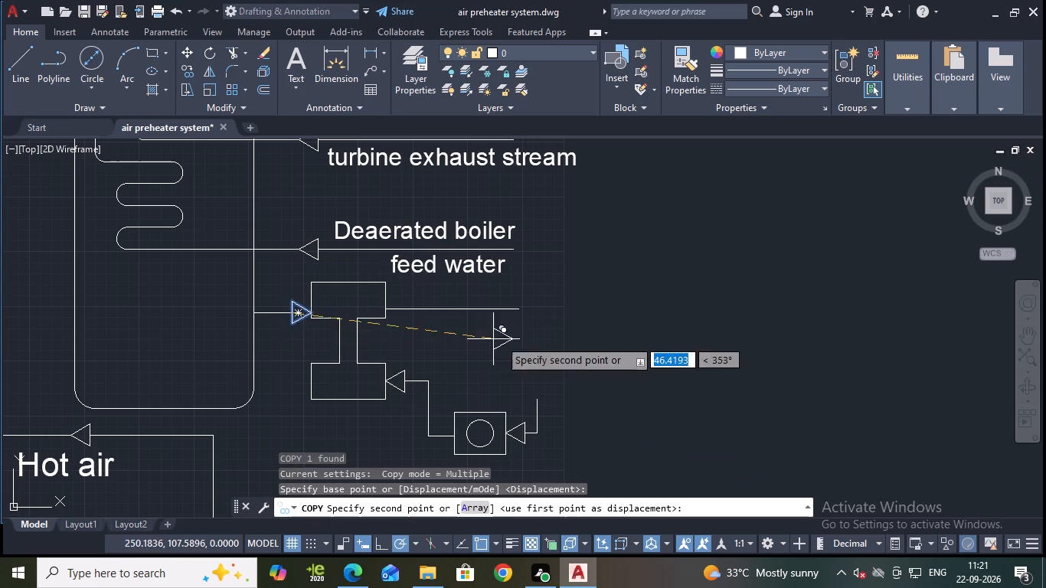
scroll(534, 316, up, 2)
click(494, 296)
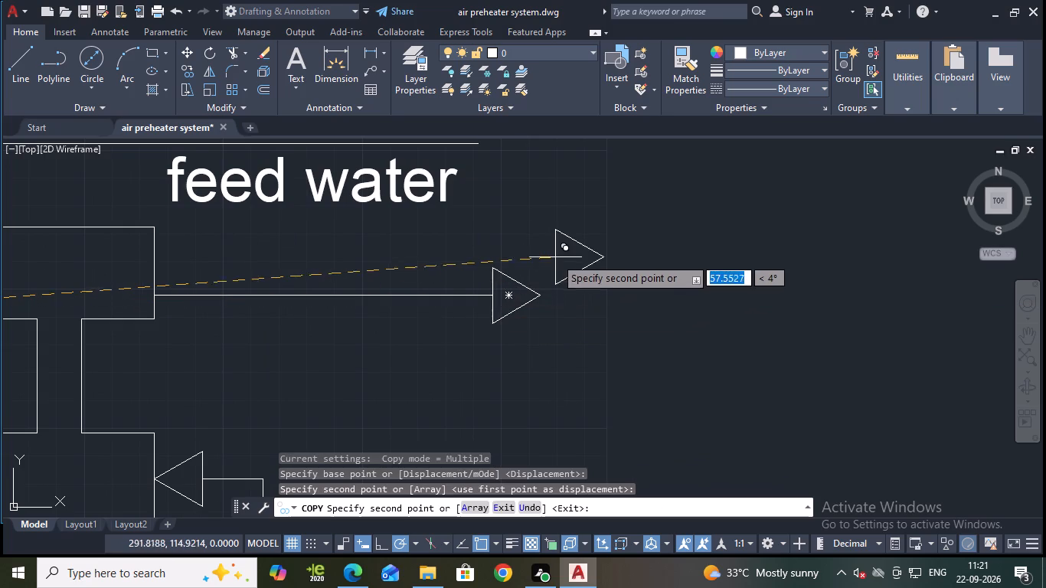
key(Escape)
key(ctrl+s)
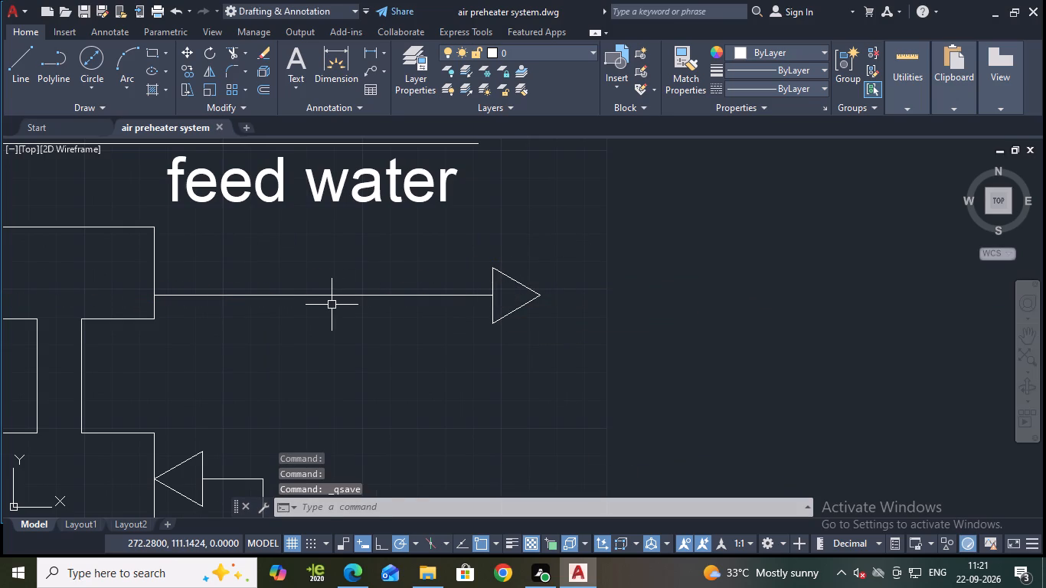
Add the multiline text "Flue gas" at height 4 just below the I-shaped component's outlet line.
scroll(332, 305, down, 1)
middle_drag(359, 309, 456, 352)
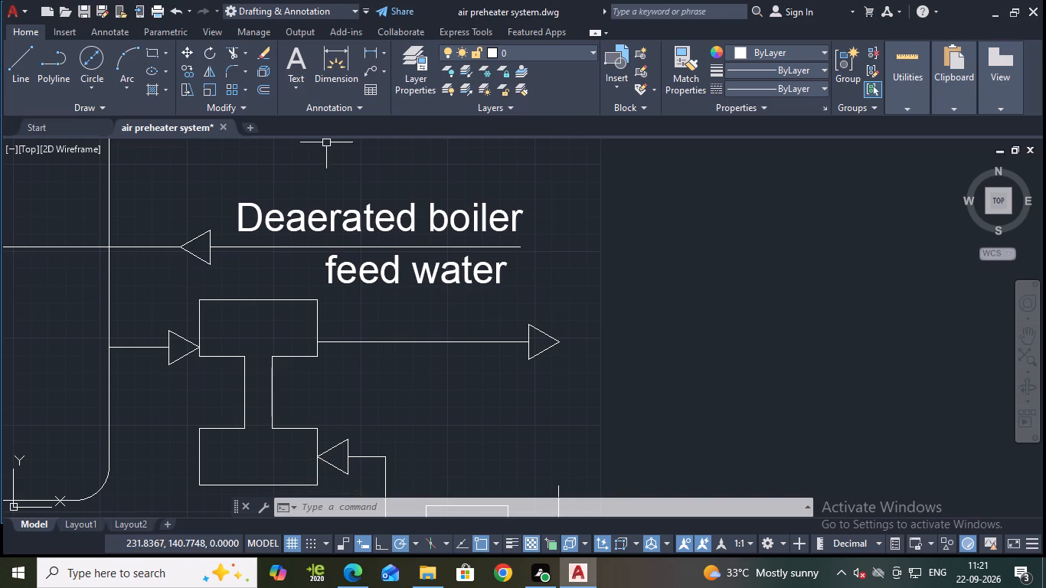
text(mt)
key(Return)
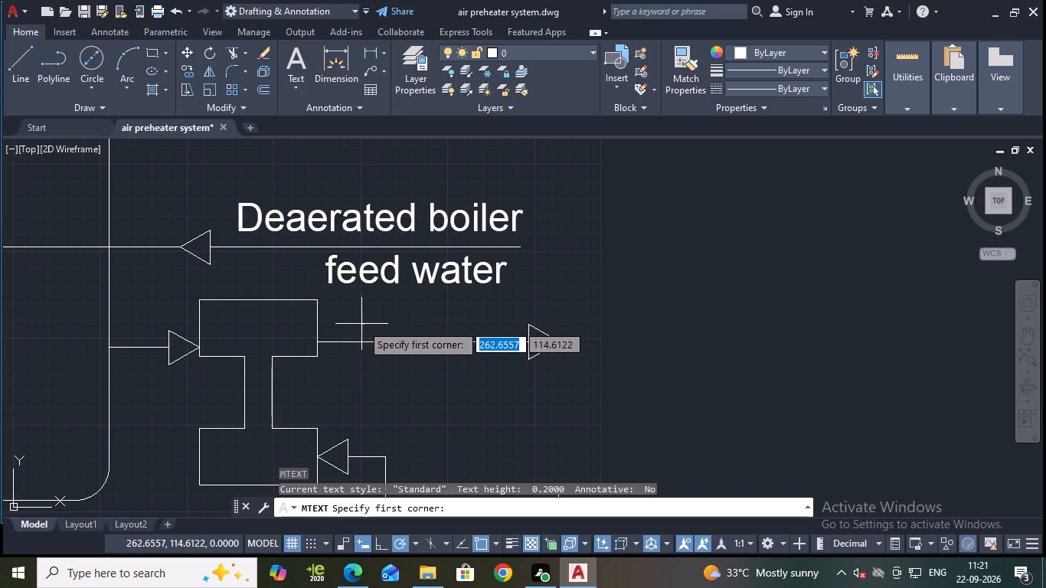
click(404, 353)
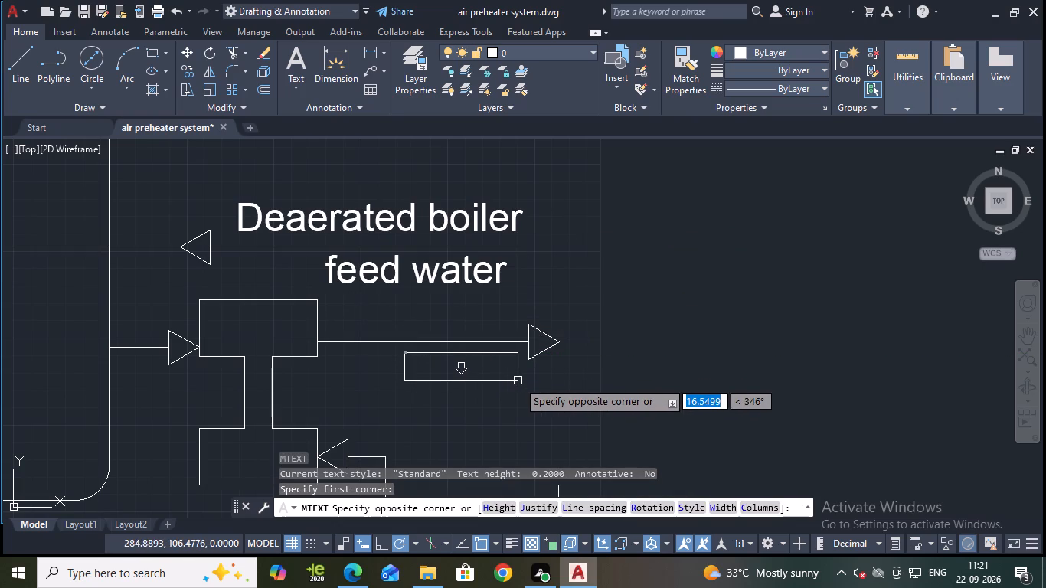
click(520, 381)
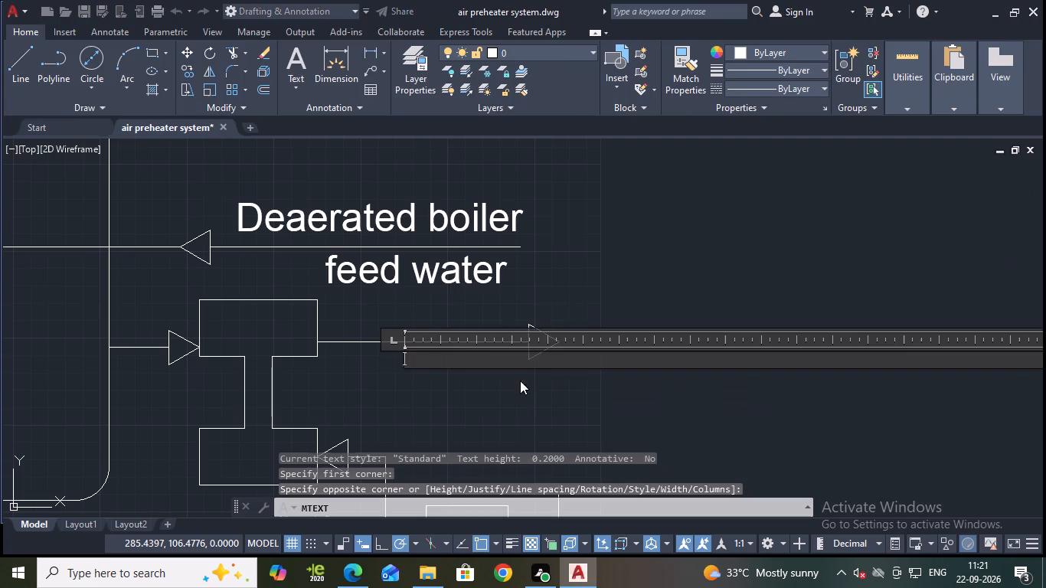
click(222, 73)
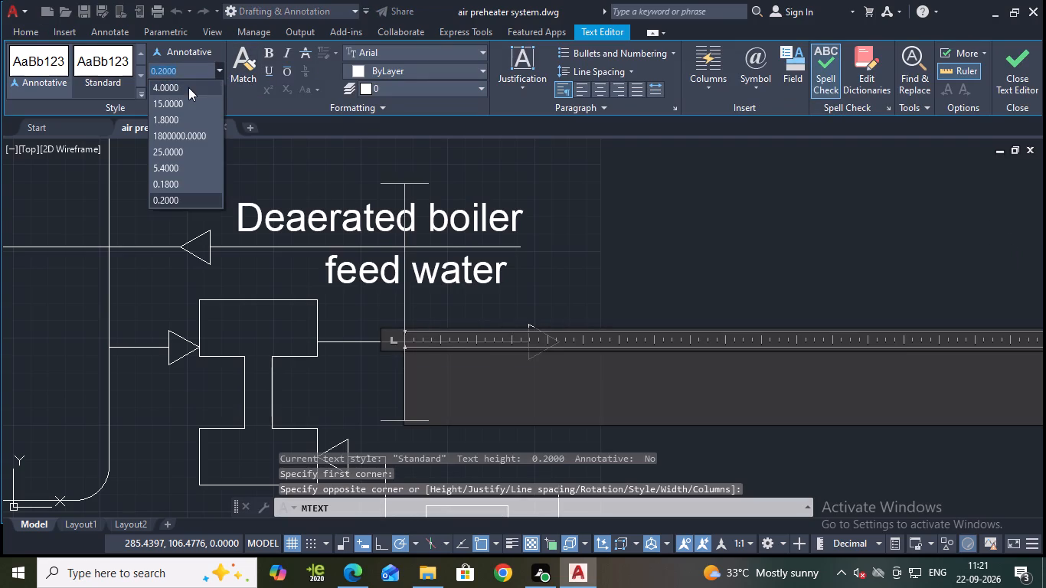
click(187, 87)
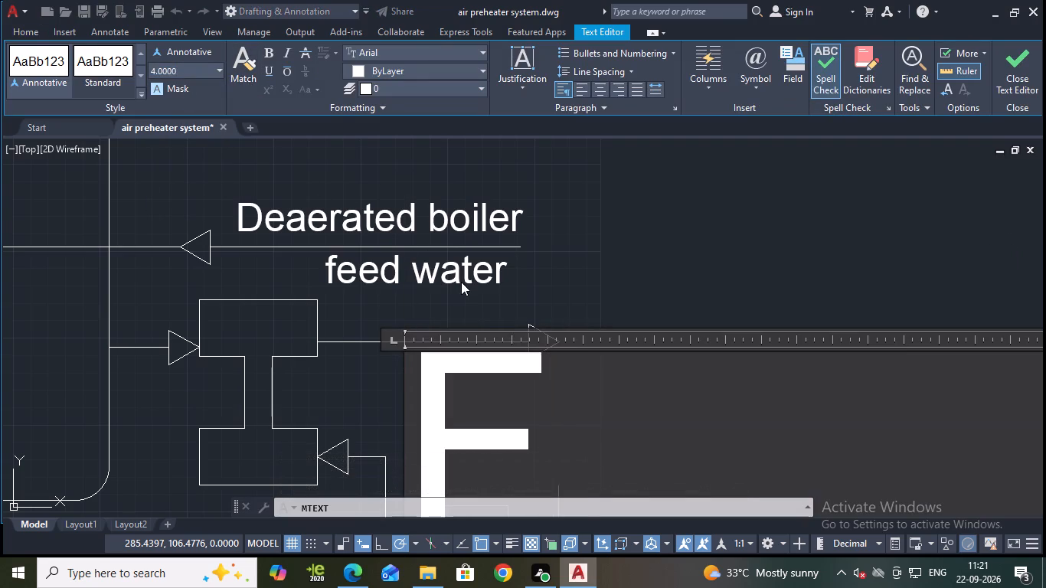
text(lue)
key(space)
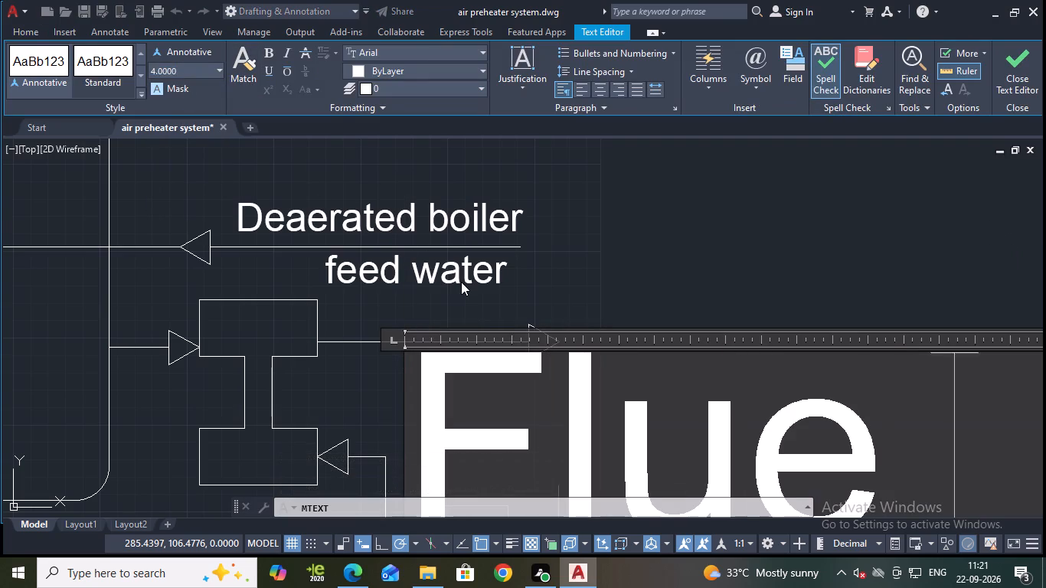
text(gas)
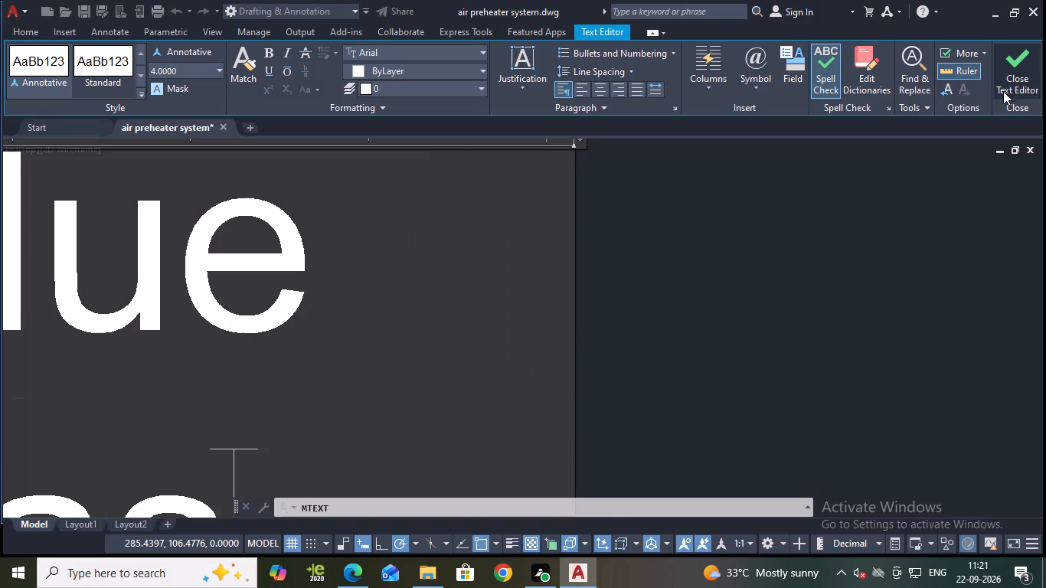
click(1005, 87)
Widen the "Flue gas" text box so it fits on one line, shift the label left beneath the outlet line, and save.
scroll(662, 279, down, 3)
scroll(463, 276, up, 2)
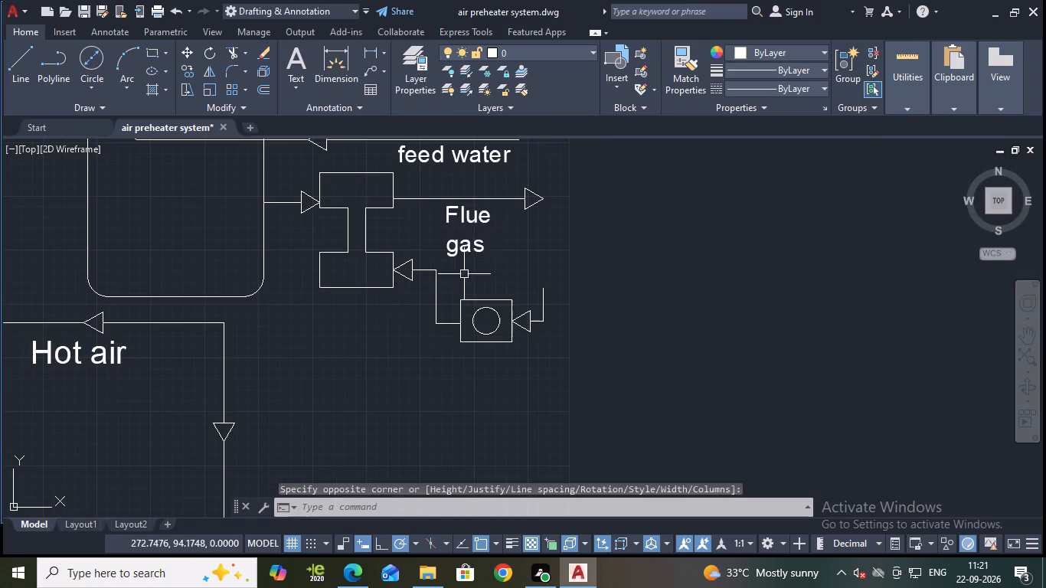
click(477, 224)
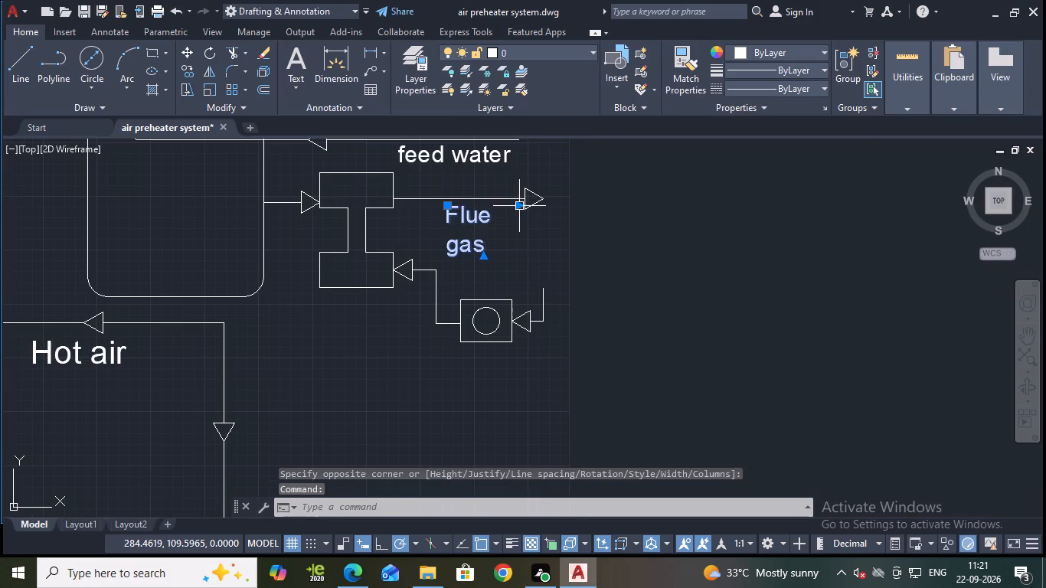
click(520, 207)
click(565, 201)
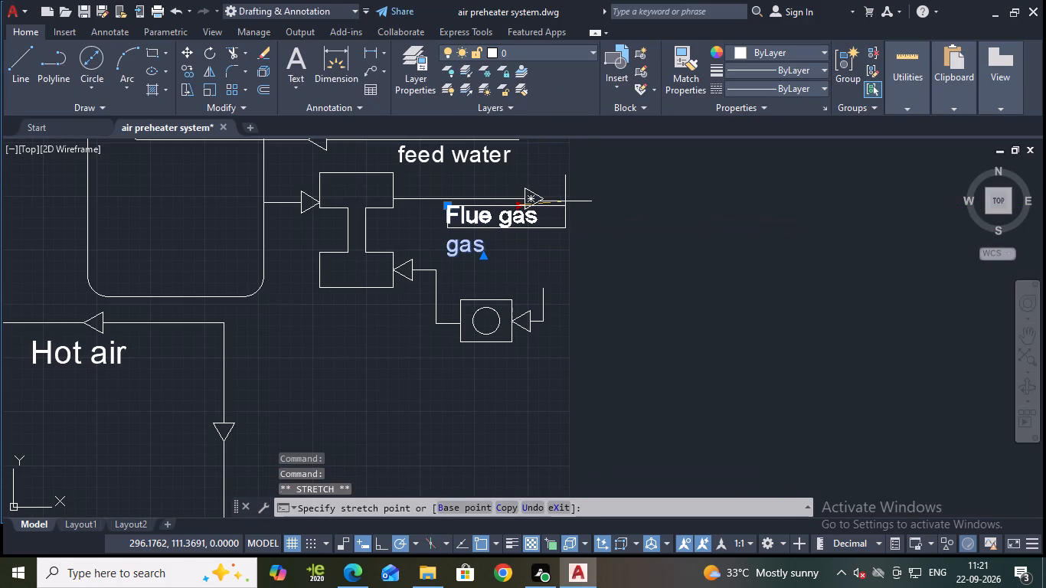
click(449, 209)
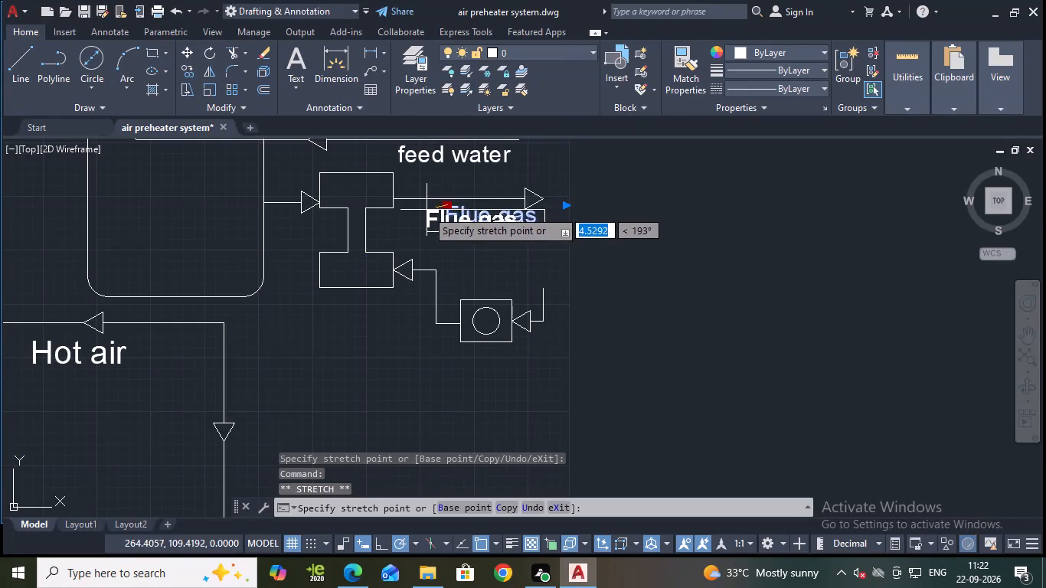
click(414, 204)
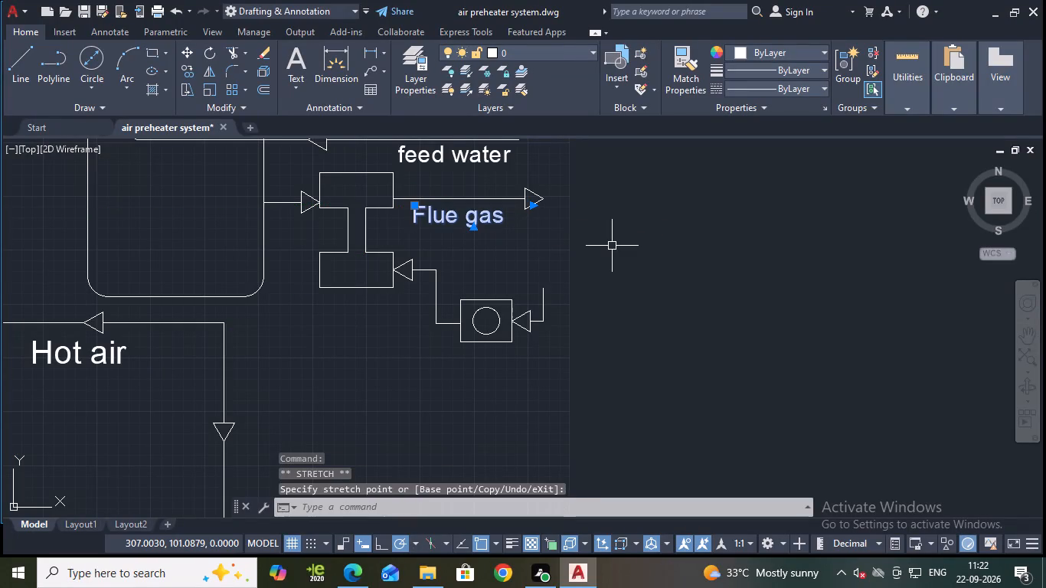
key(F1)
key(Escape)
key(ctrl+s)
key(Escape)
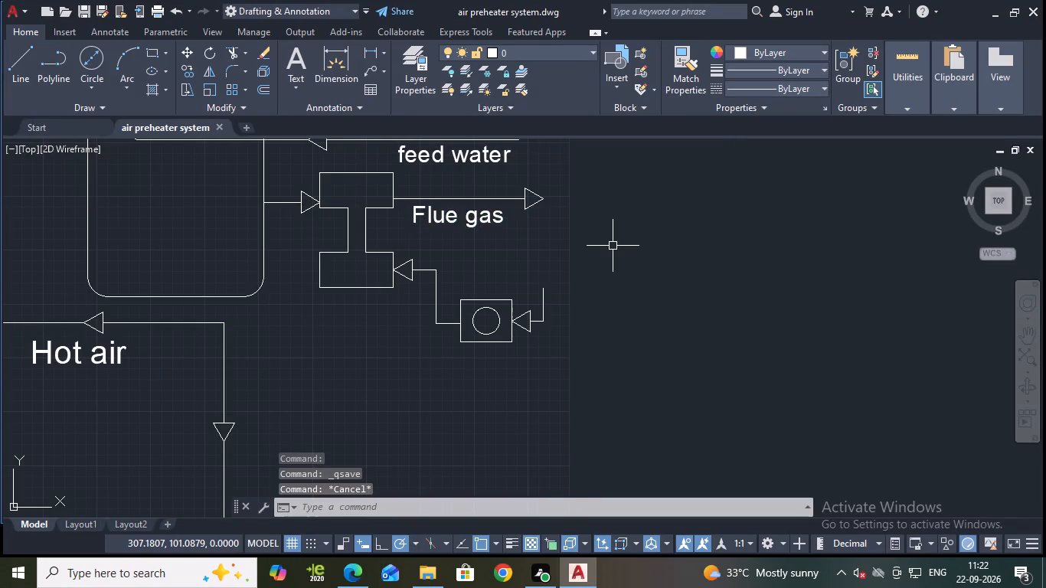
With polar tracking at 45° increments, draw a 135° diagonal line about 8 units long through the centre of the circle in the small box.
scroll(605, 246, down, 2)
scroll(504, 312, up, 1)
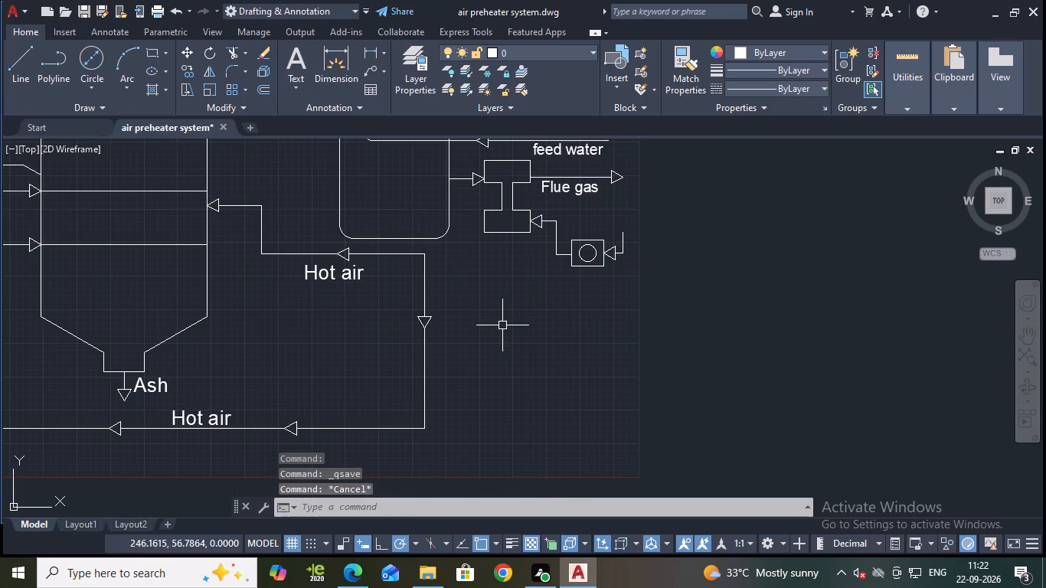
middle_drag(530, 318, 478, 355)
scroll(502, 341, up, 1)
middle_drag(525, 335, 502, 358)
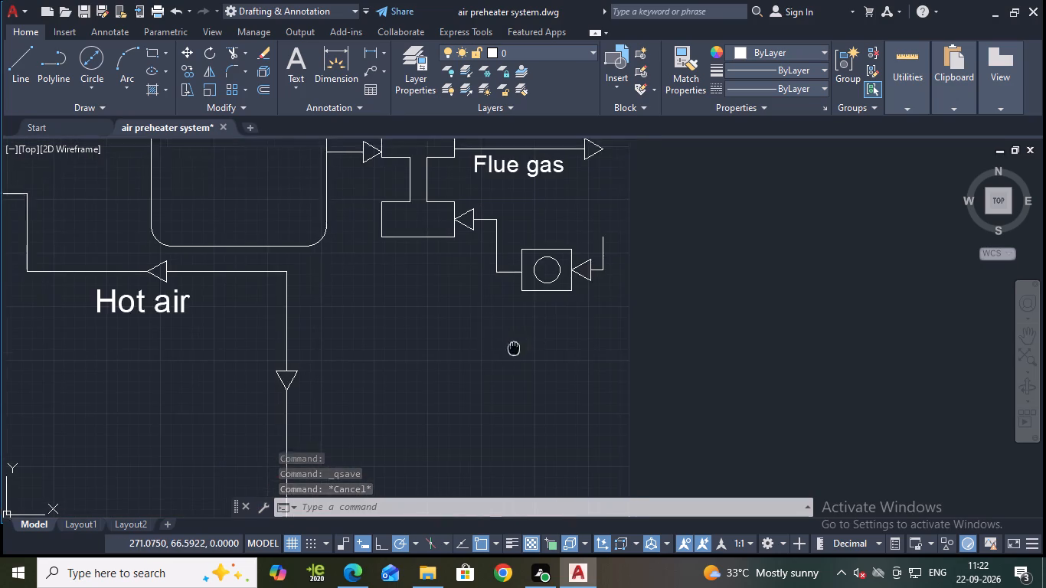
middle_drag(502, 358, 476, 379)
scroll(489, 367, up, 1)
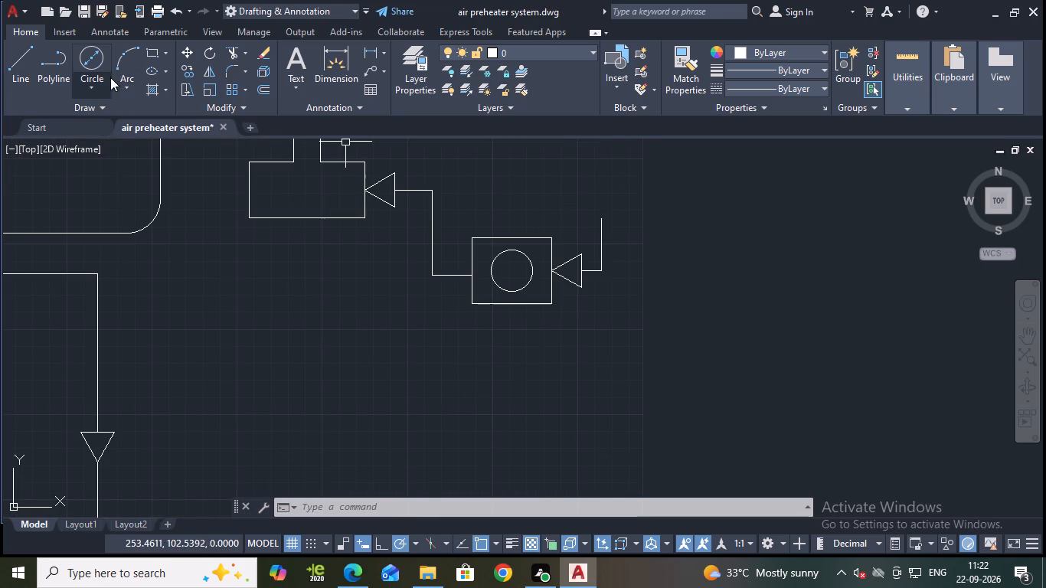
click(24, 55)
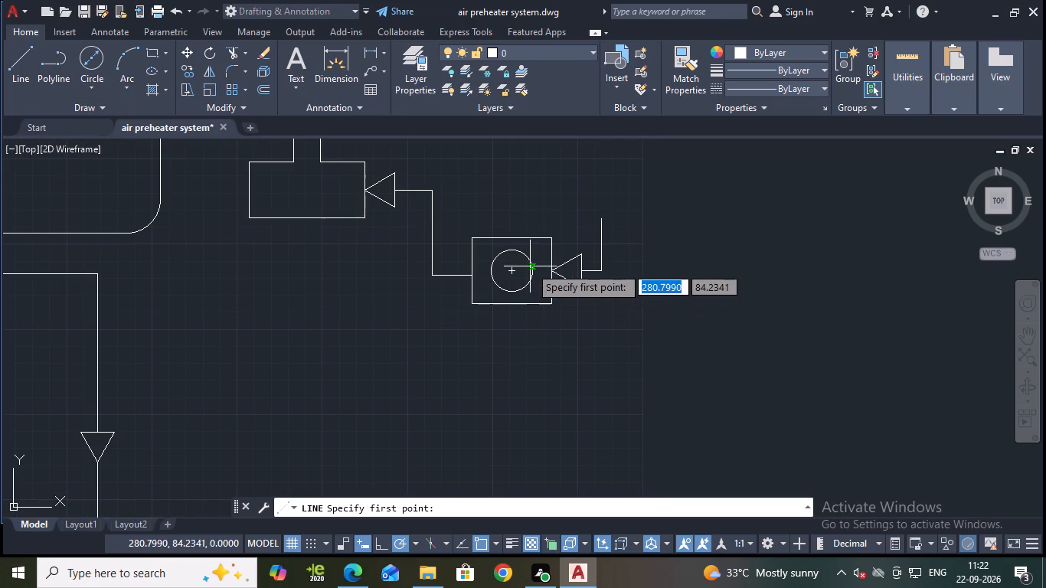
click(512, 269)
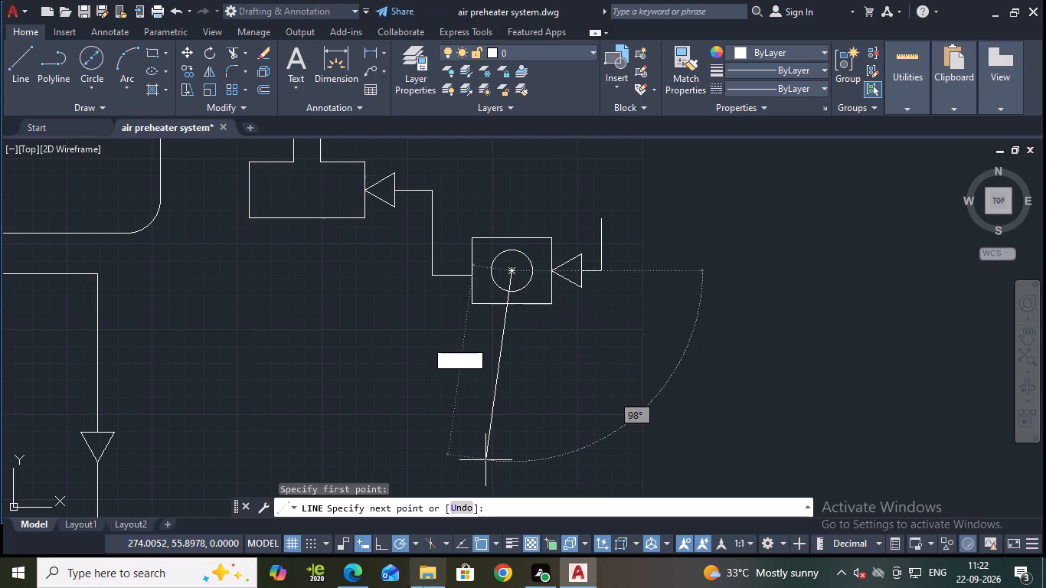
click(412, 543)
click(430, 292)
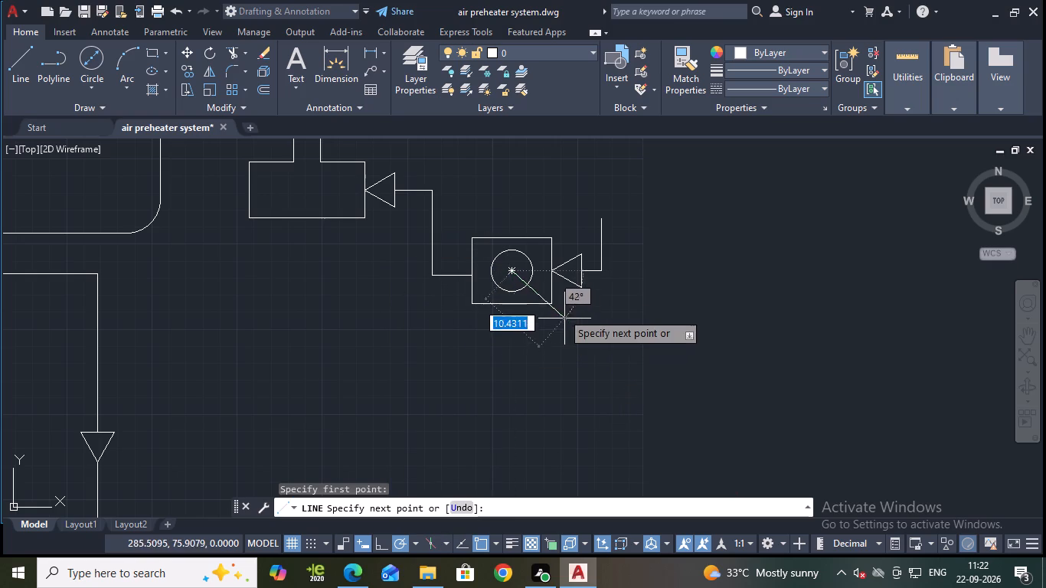
scroll(525, 286, up, 3)
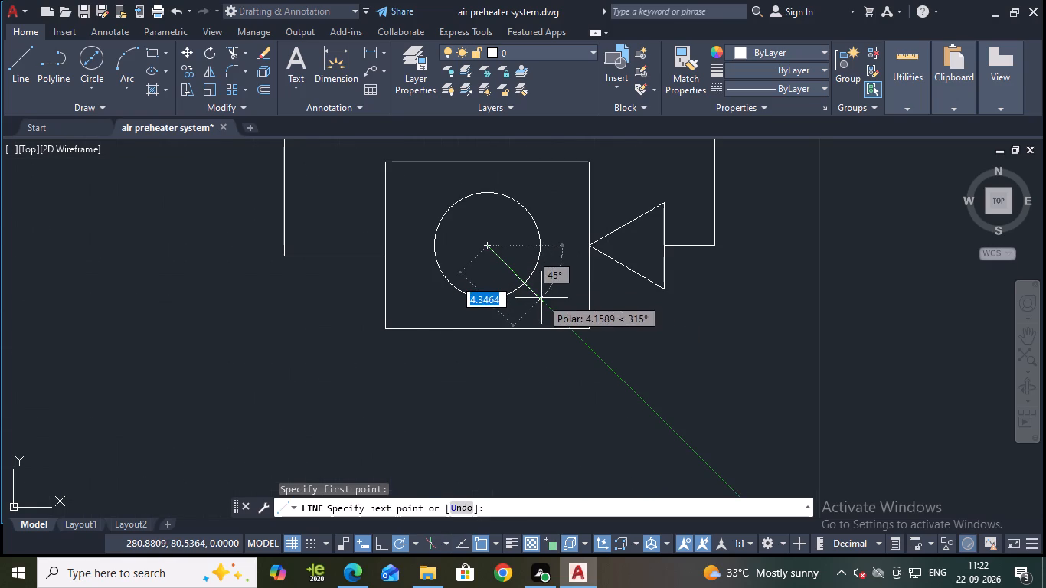
click(542, 298)
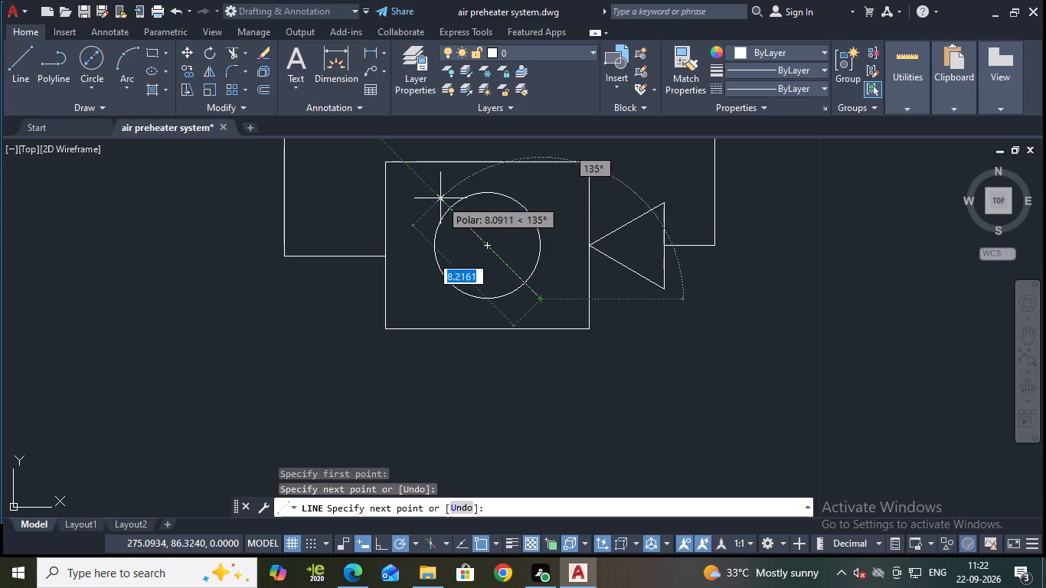
click(440, 198)
key(Escape)
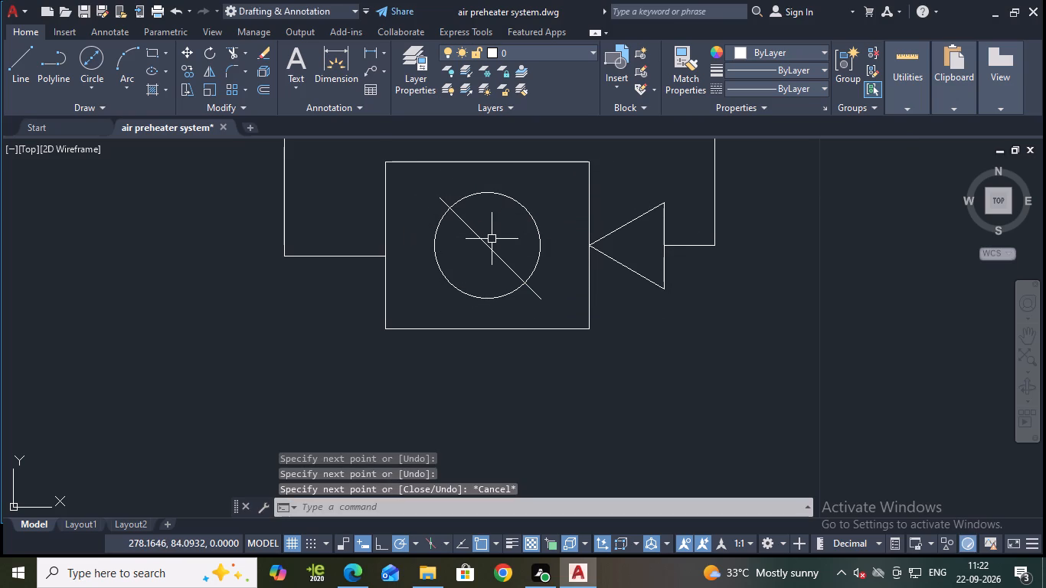
Draw the opposite diagonal as two lines from the circle's centre, toward its upper right and lower left, each ending just outside the circle.
key(space)
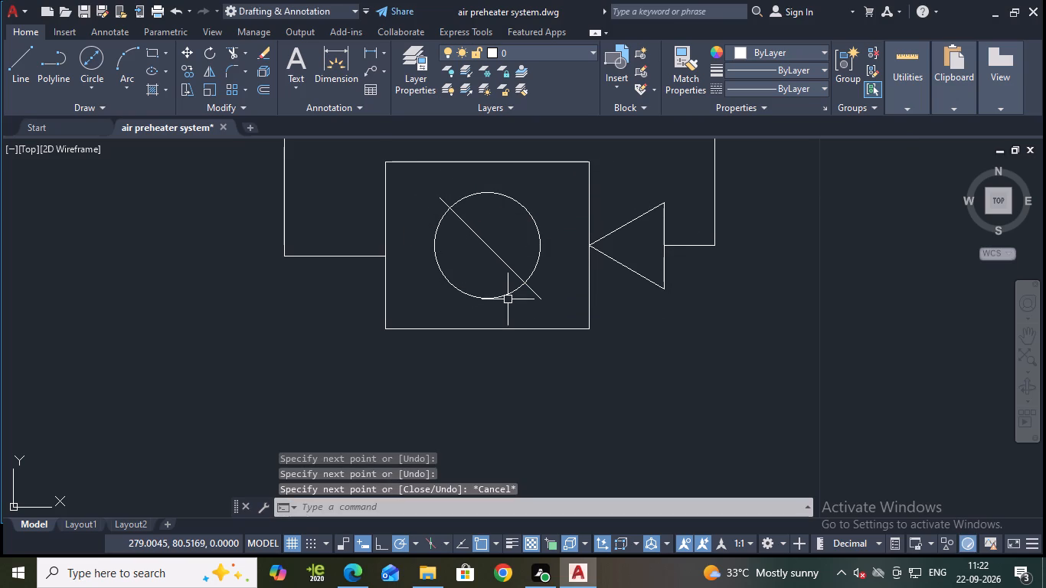
click(486, 245)
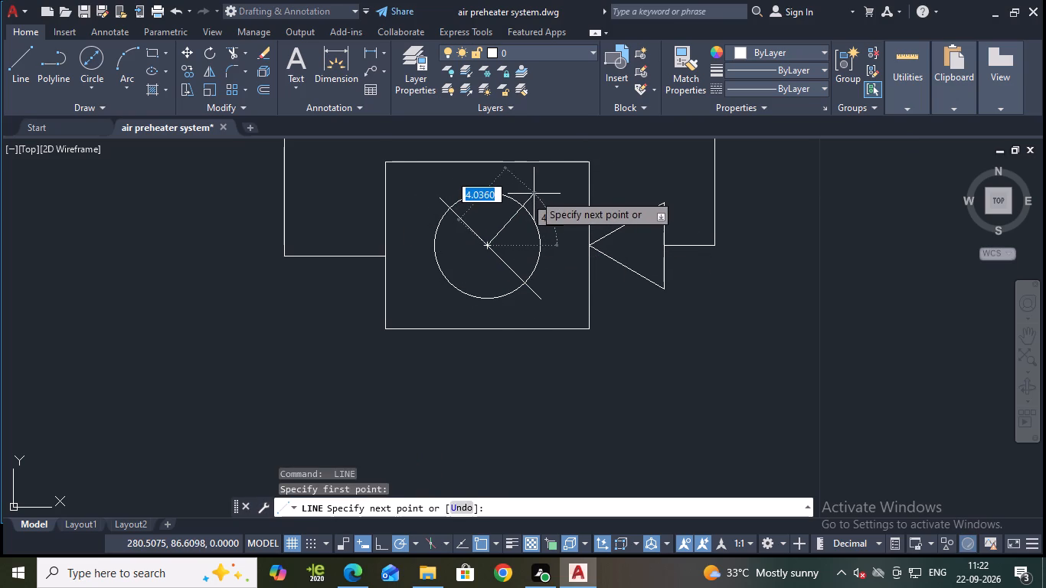
click(538, 194)
key(Escape)
key(space)
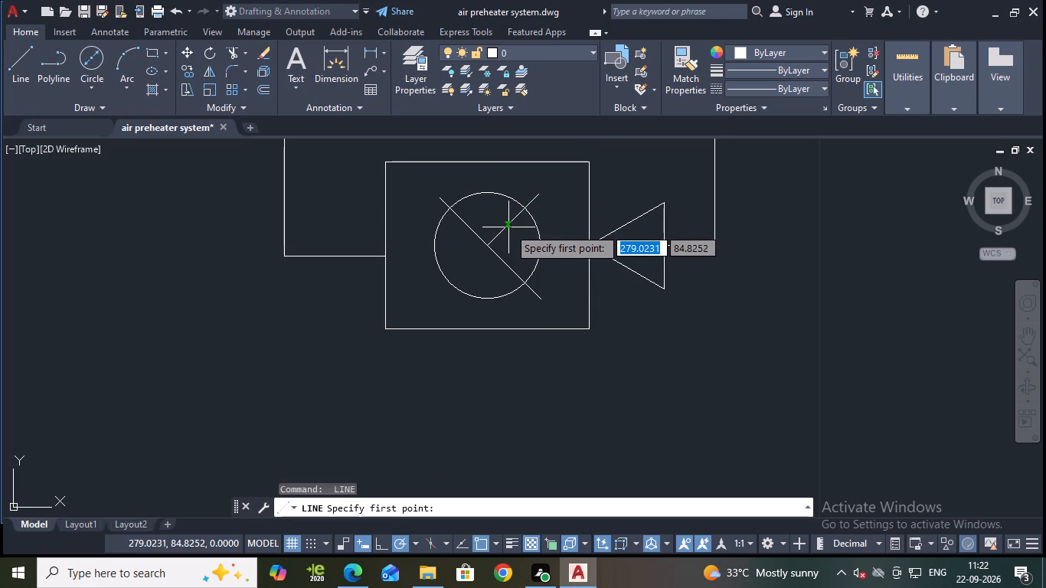
click(489, 245)
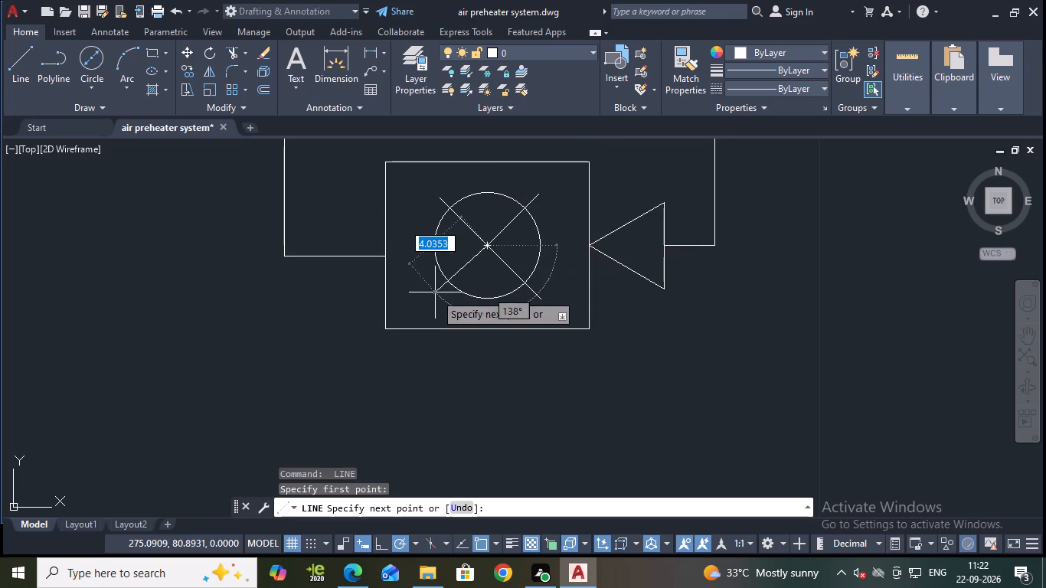
click(434, 294)
key(Escape)
Trim the four diagonal ends that extend outside the circle in the small box.
text(tr)
key(Return)
click(534, 292)
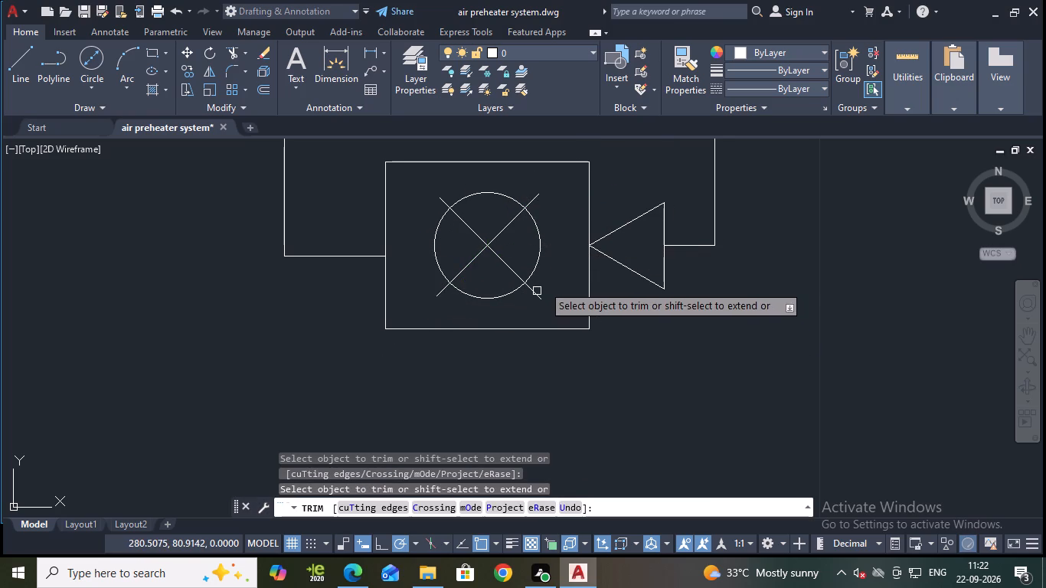
click(535, 199)
click(446, 201)
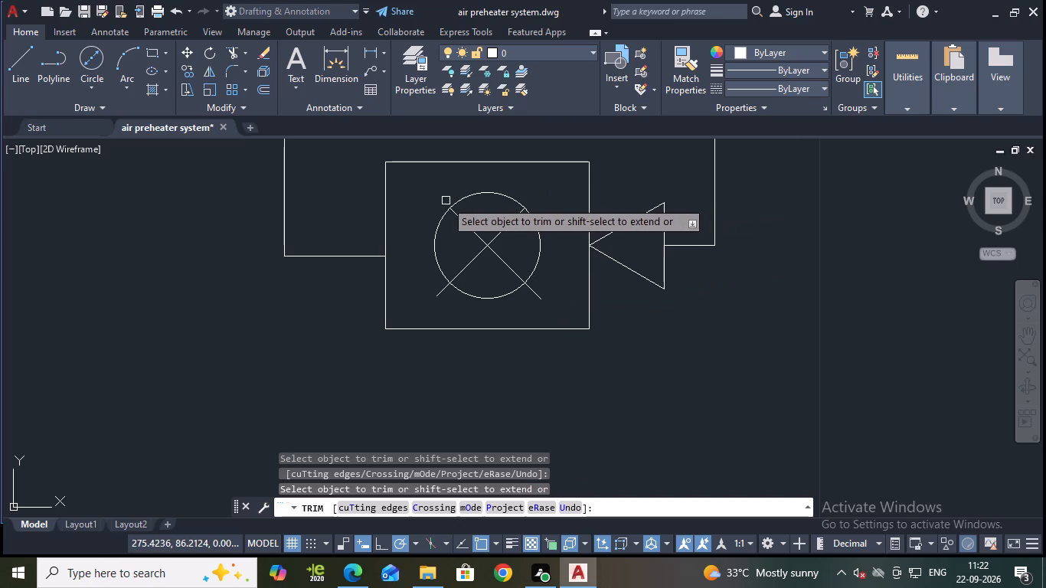
click(438, 294)
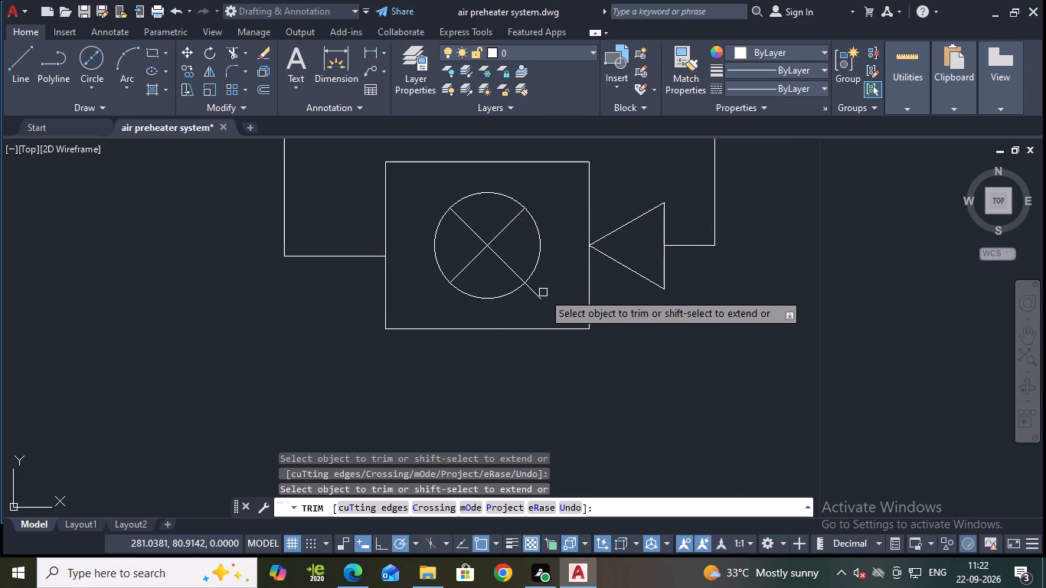
click(534, 292)
key(Escape)
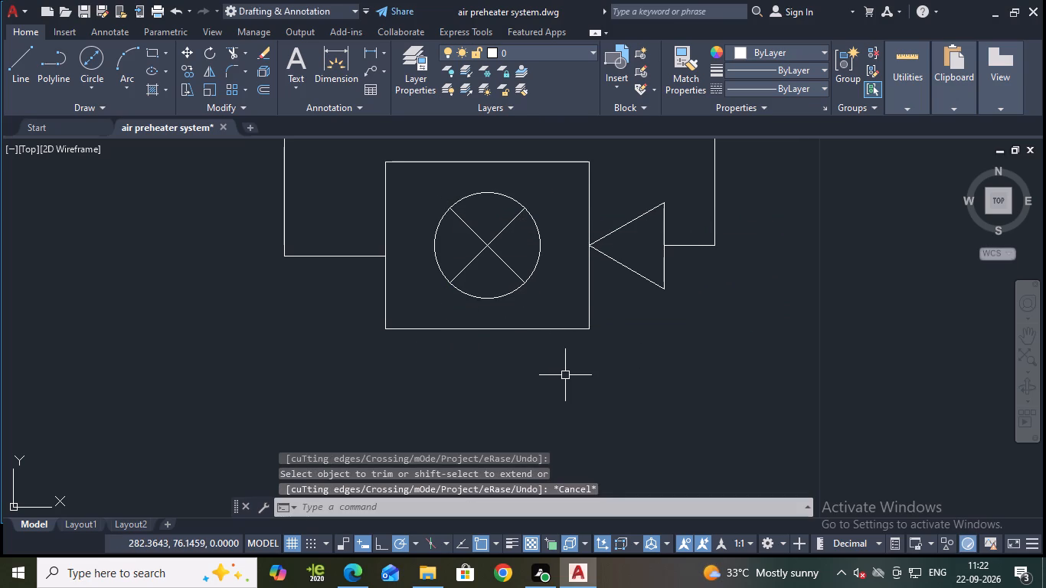
Add the multiline text "Fan" at height 4 just below the small box containing the crossed circle.
text(mt)
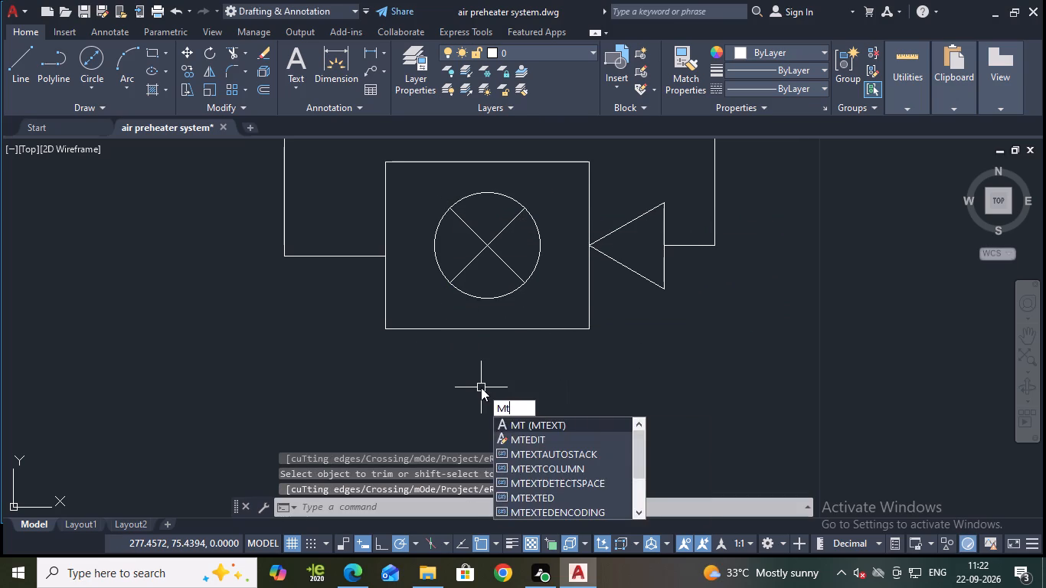
key(Return)
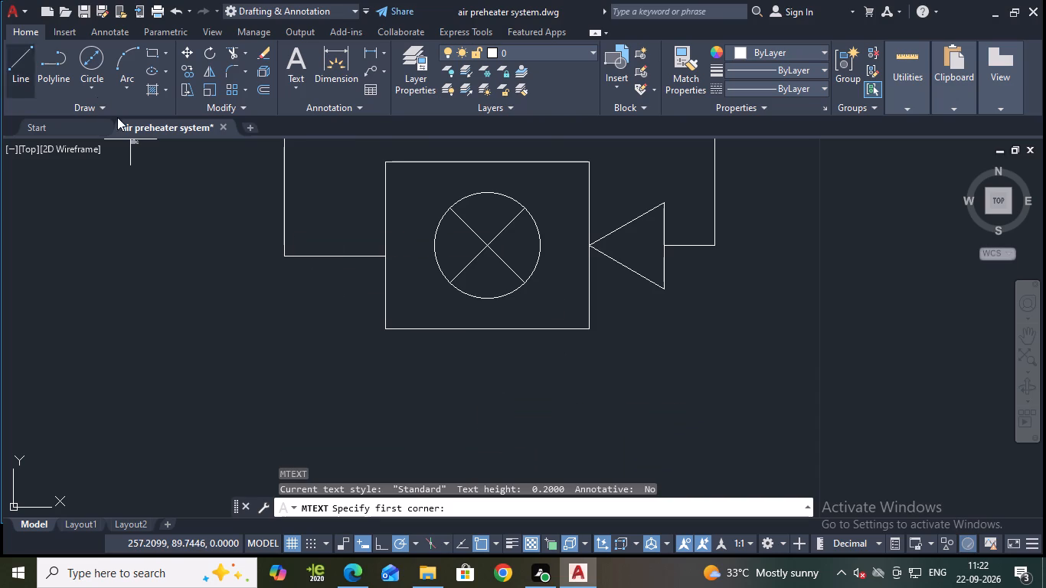
click(398, 342)
click(588, 384)
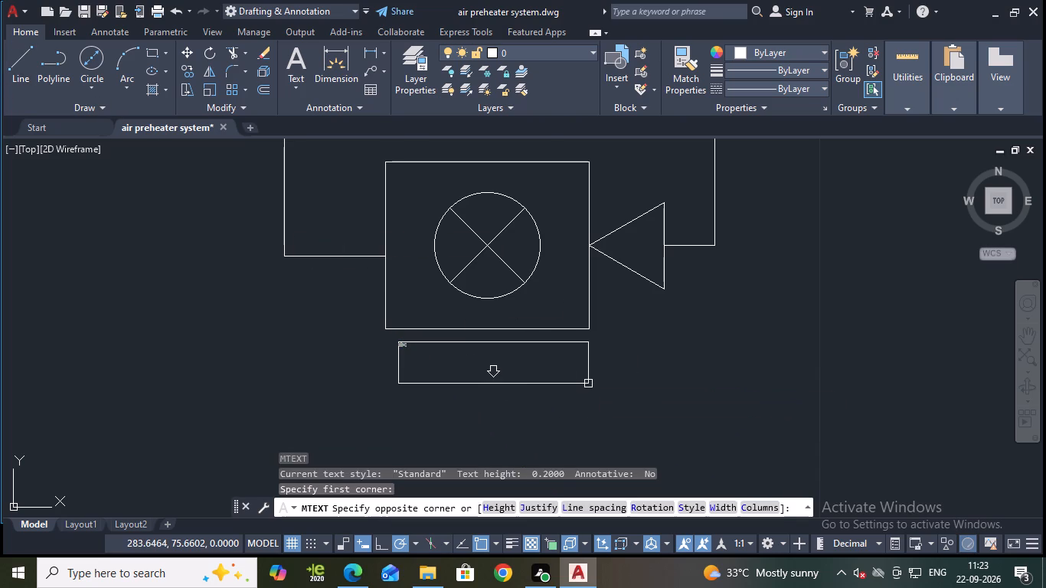
click(216, 69)
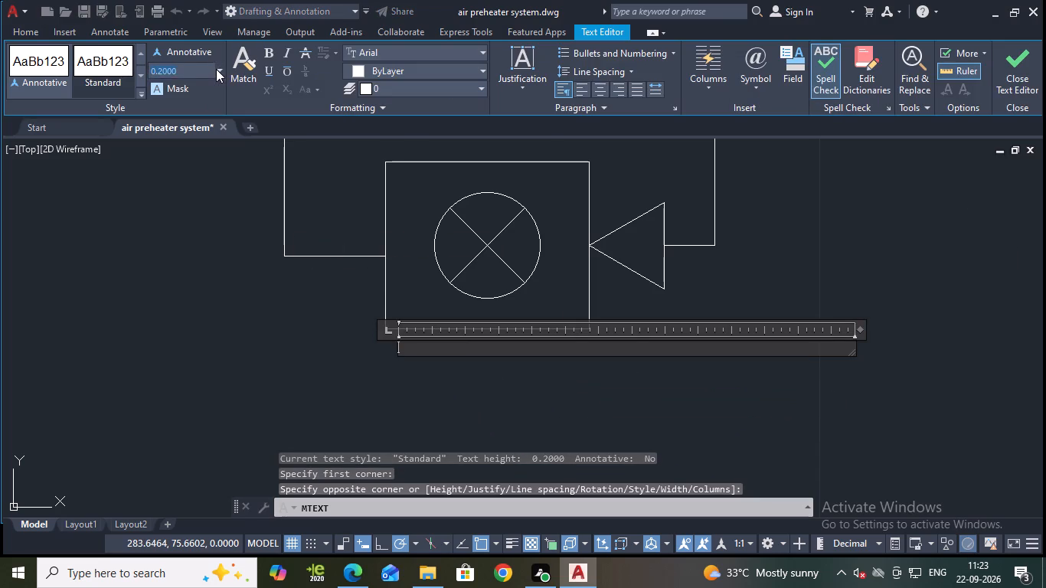
click(177, 93)
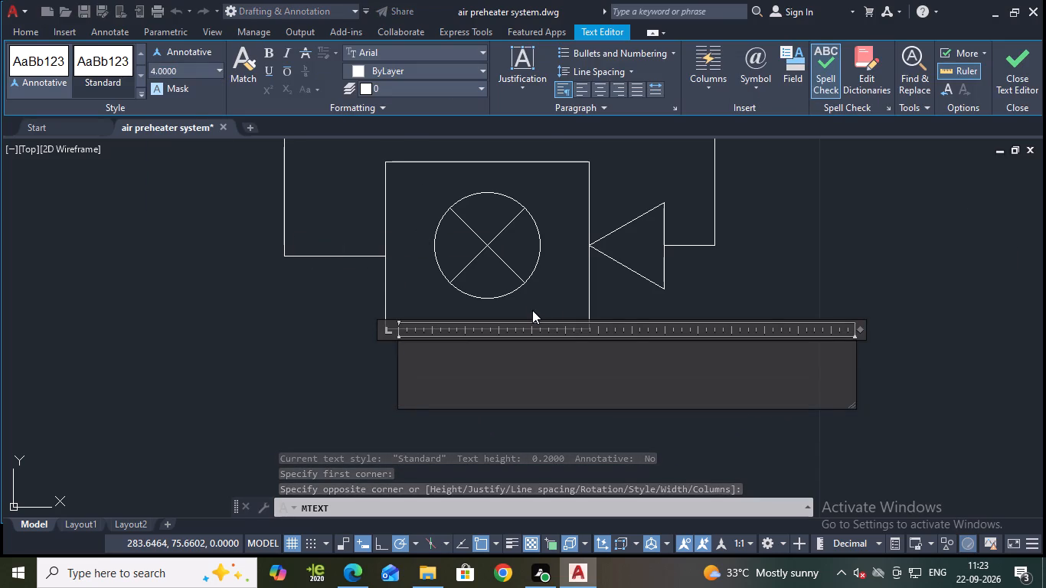
text(an)
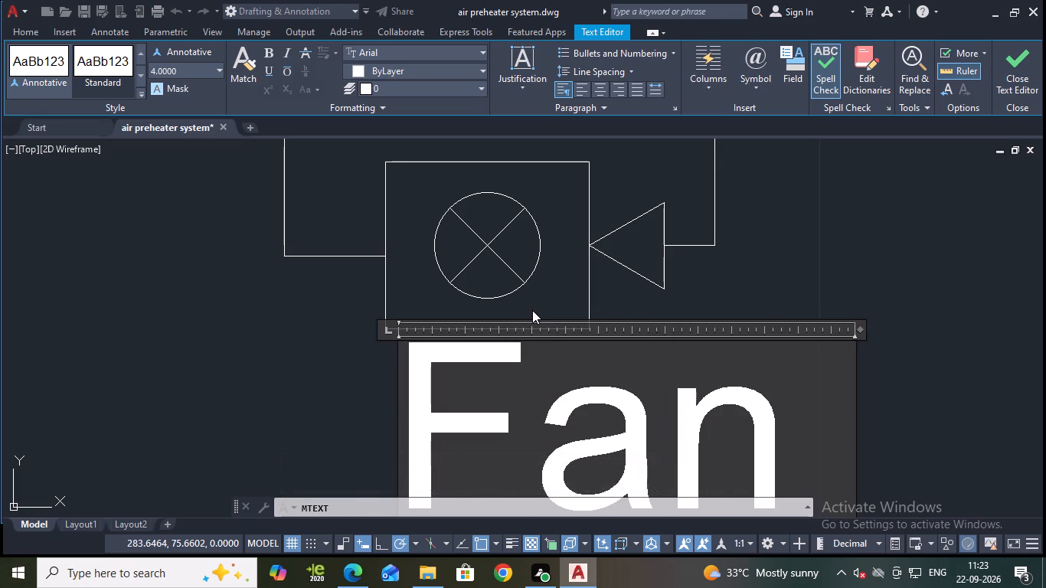
click(1008, 83)
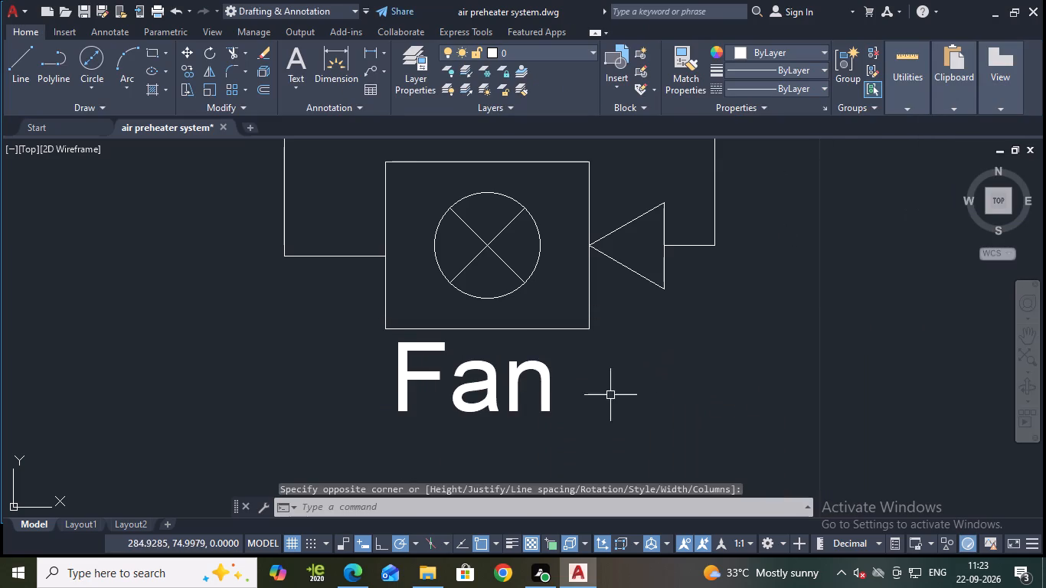
Shift the "Fan" label slightly right and up so it sits centred beneath the small box, and save the drawing.
click(513, 388)
click(400, 340)
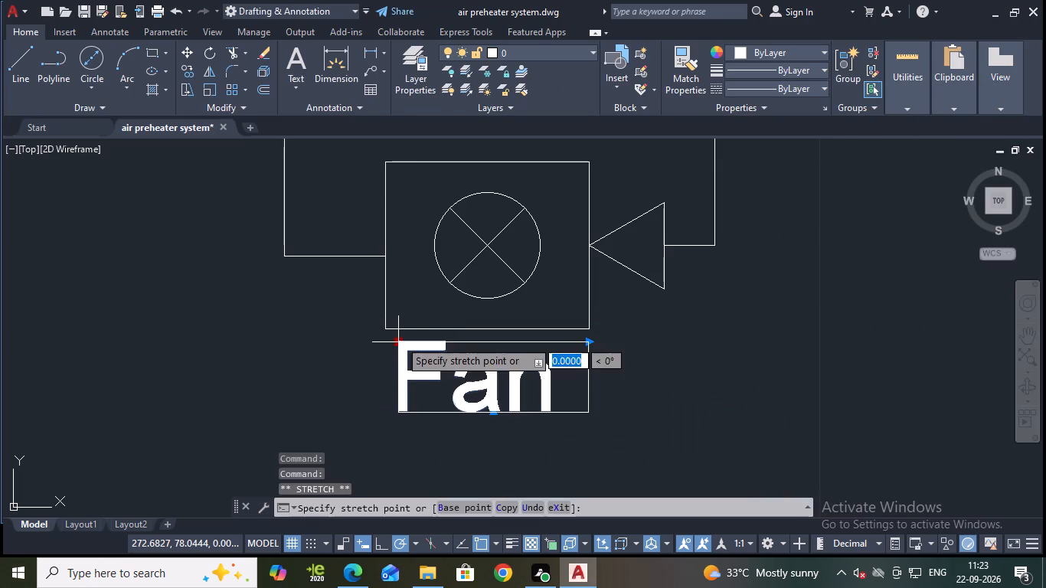
click(410, 340)
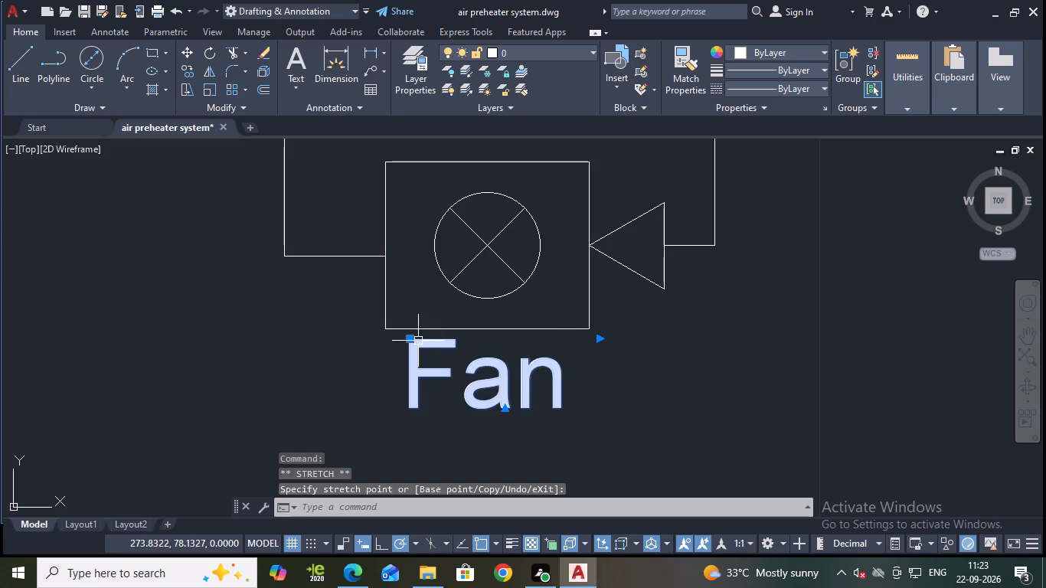
click(410, 338)
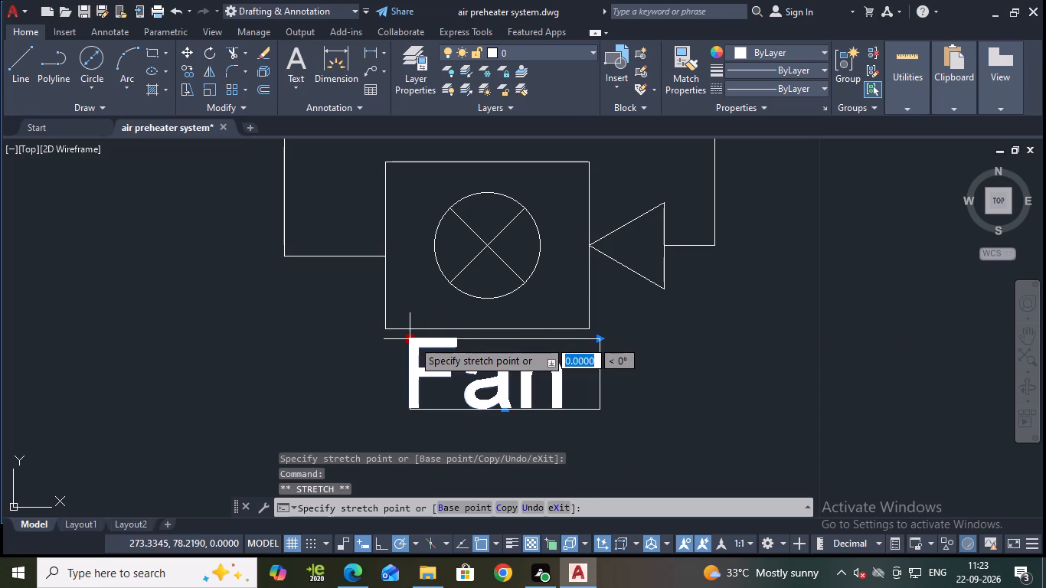
click(410, 340)
key(Escape)
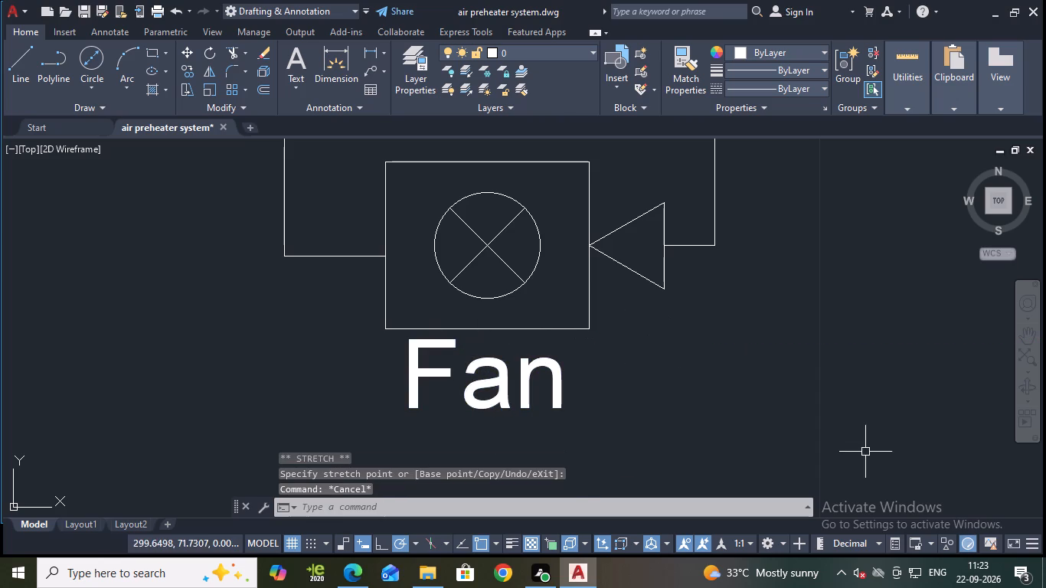
scroll(802, 443, down, 2)
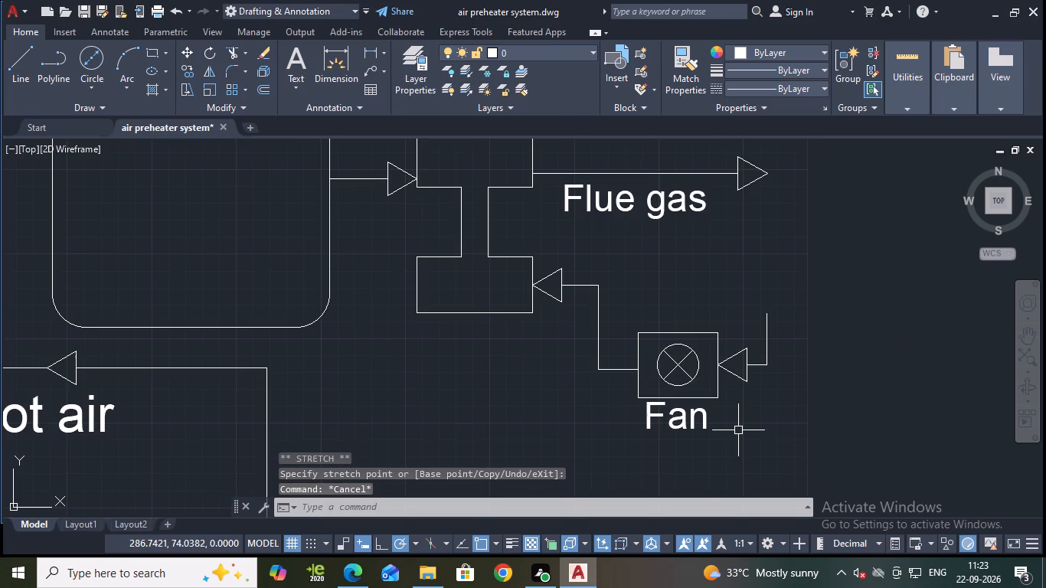
key(ctrl+s)
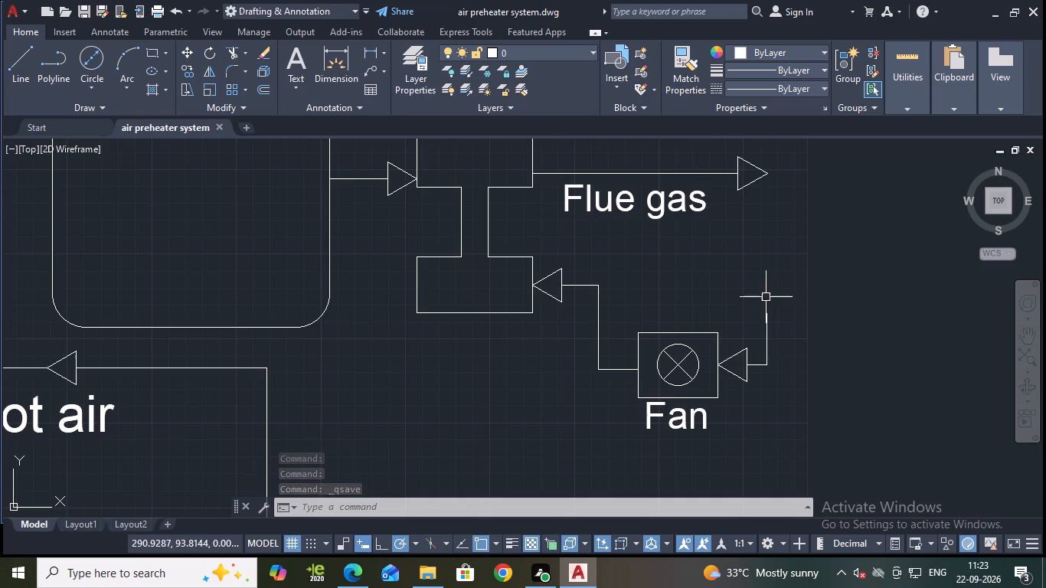
Add the multiline text "Amblent air" at height 4 in the empty area right of the flue gas outlet and fan.
text(mt)
key(Return)
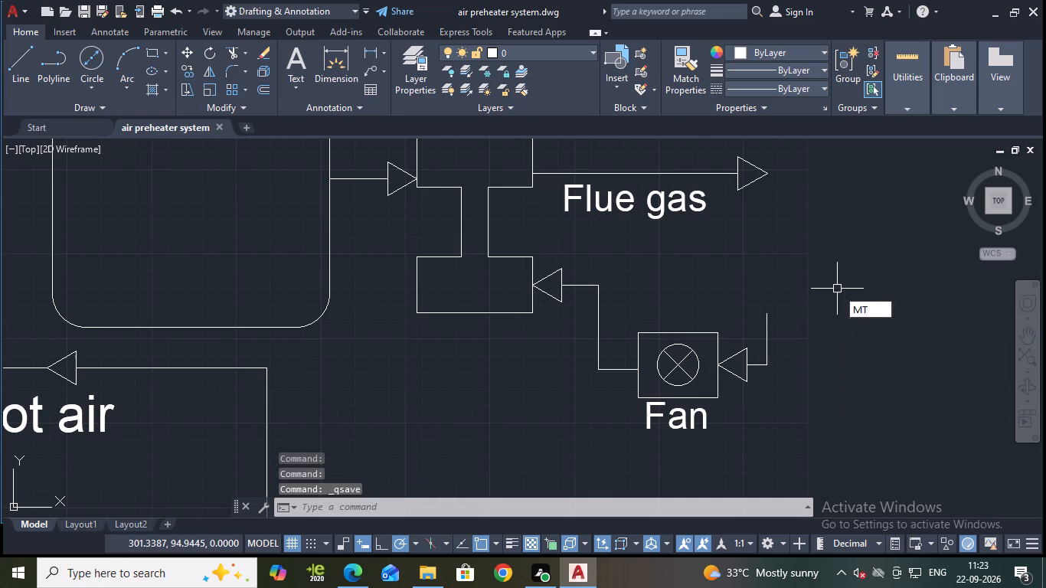
middle_drag(812, 293, 727, 314)
middle_drag(795, 284, 639, 318)
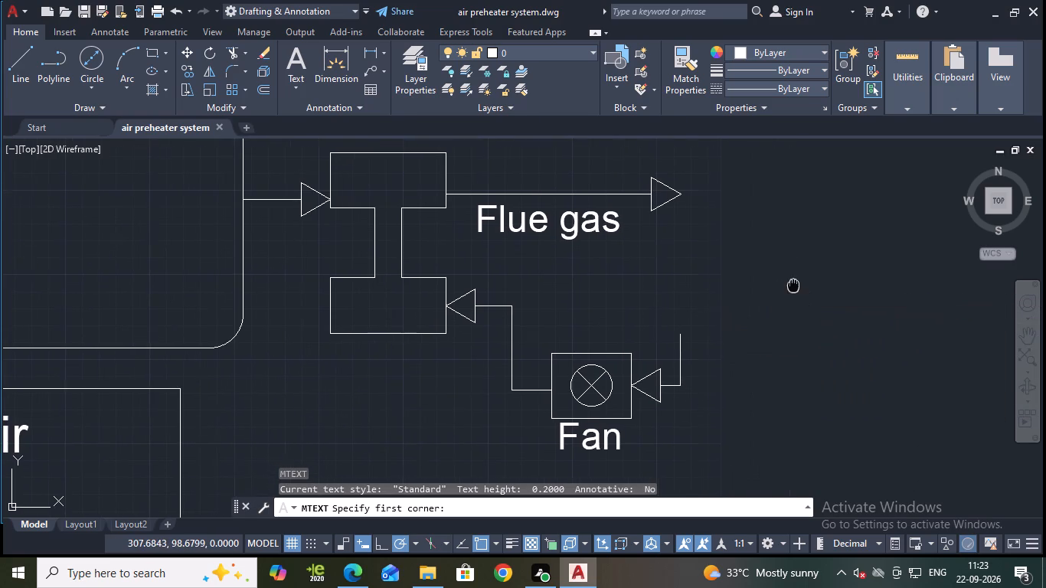
middle_drag(639, 318, 555, 335)
click(561, 300)
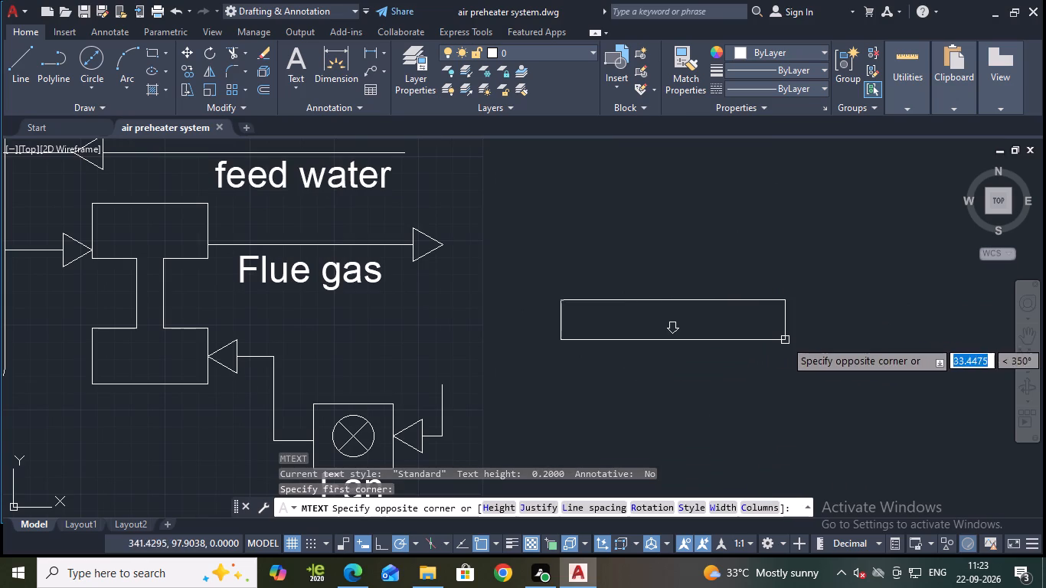
click(785, 340)
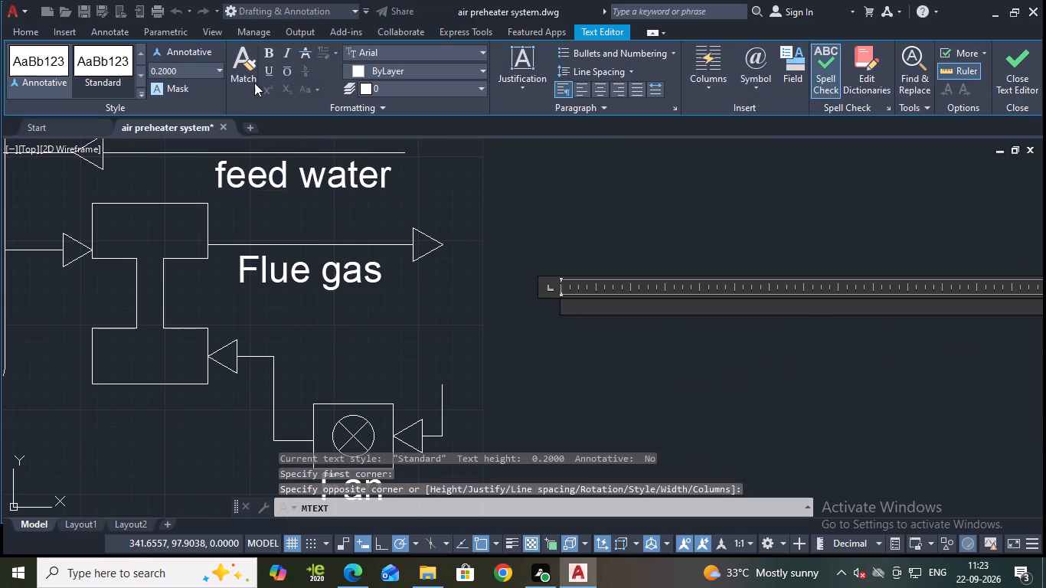
click(221, 69)
click(180, 85)
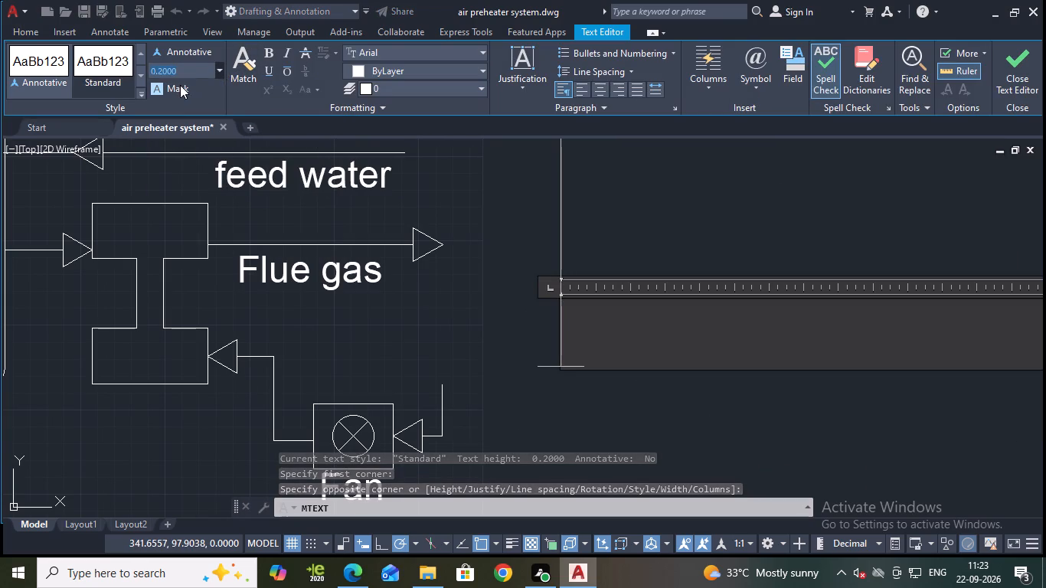
key(a)
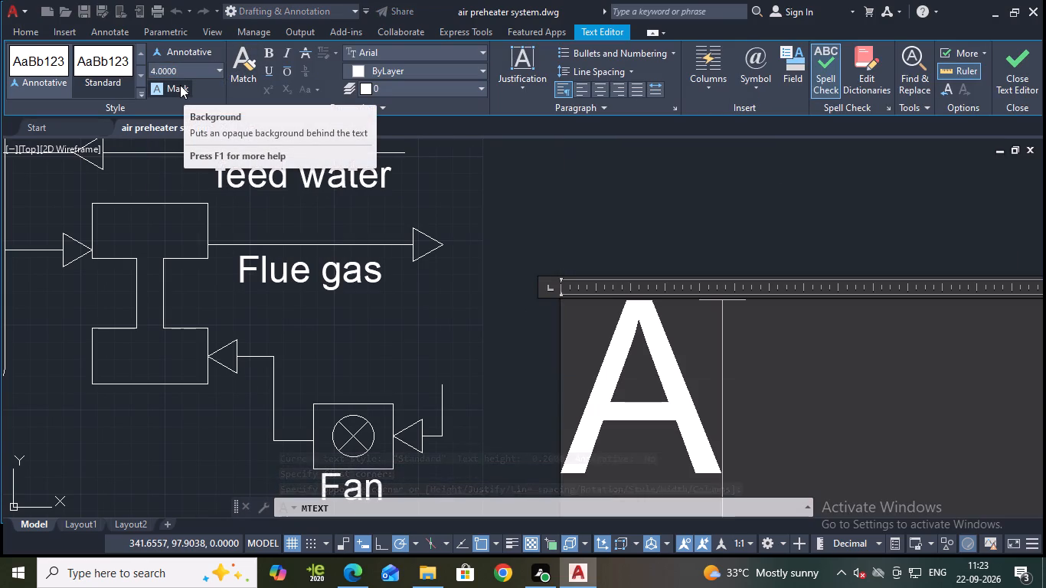
key(m)
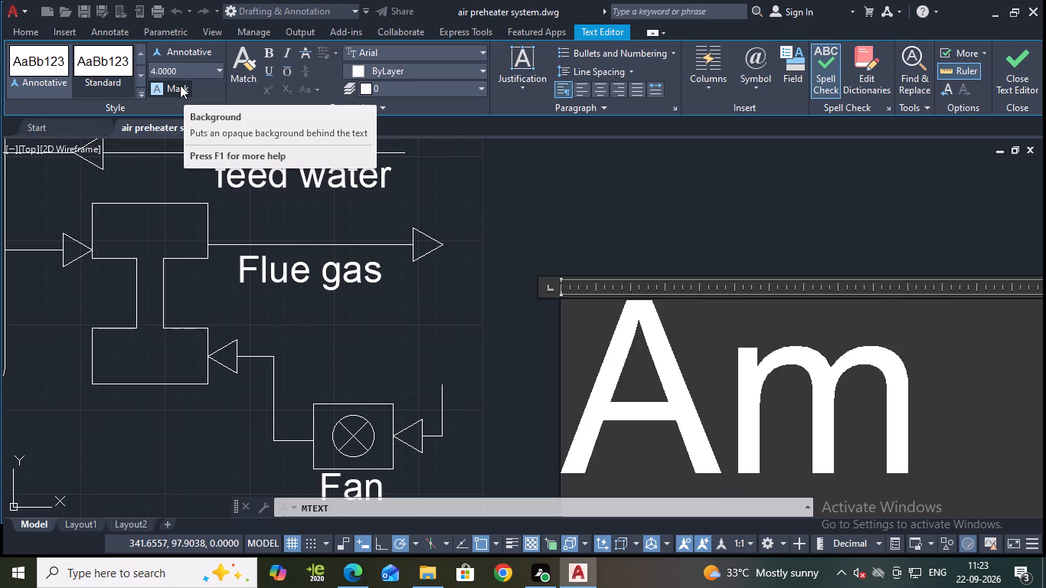
text(blent)
key(space)
text(air)
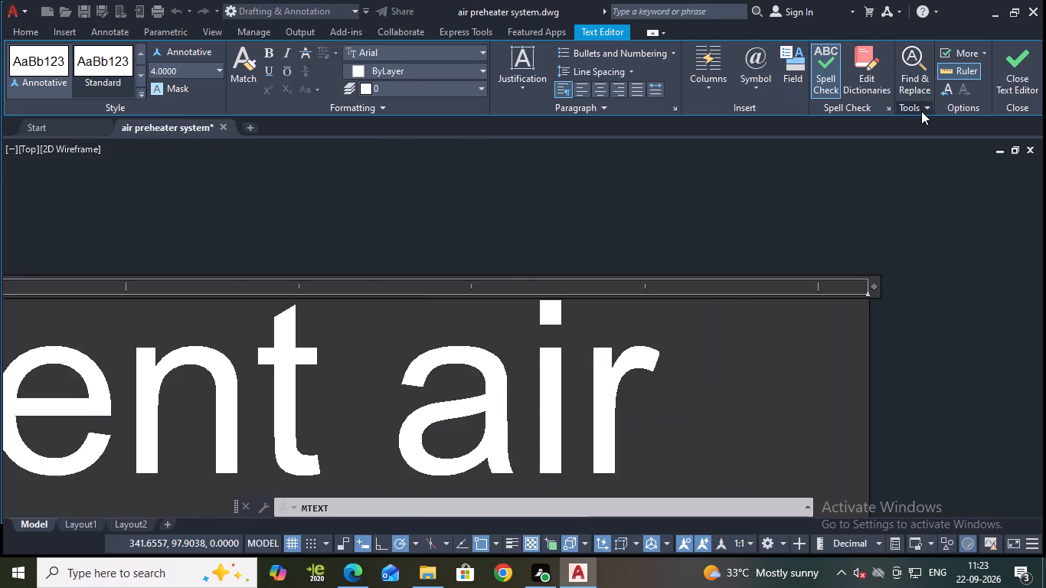
click(1022, 90)
Move the "Amblent air" label left to sit above the fan box and its vertical inlet line.
scroll(838, 224, down, 1)
scroll(505, 283, down, 2)
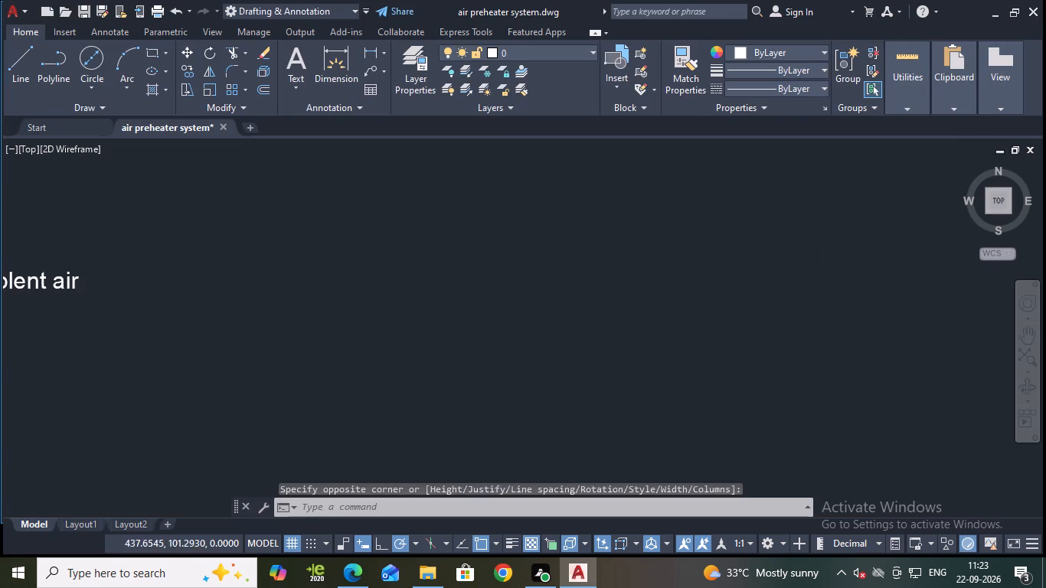
middle_drag(451, 286, 668, 319)
scroll(583, 347, up, 2)
middle_drag(541, 343, 614, 352)
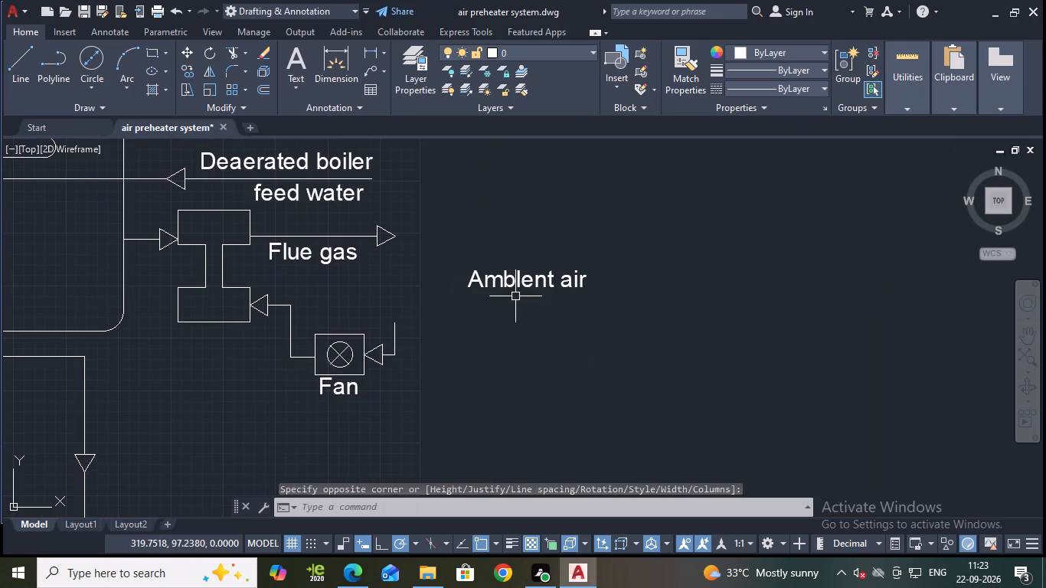
click(515, 293)
click(515, 276)
click(467, 273)
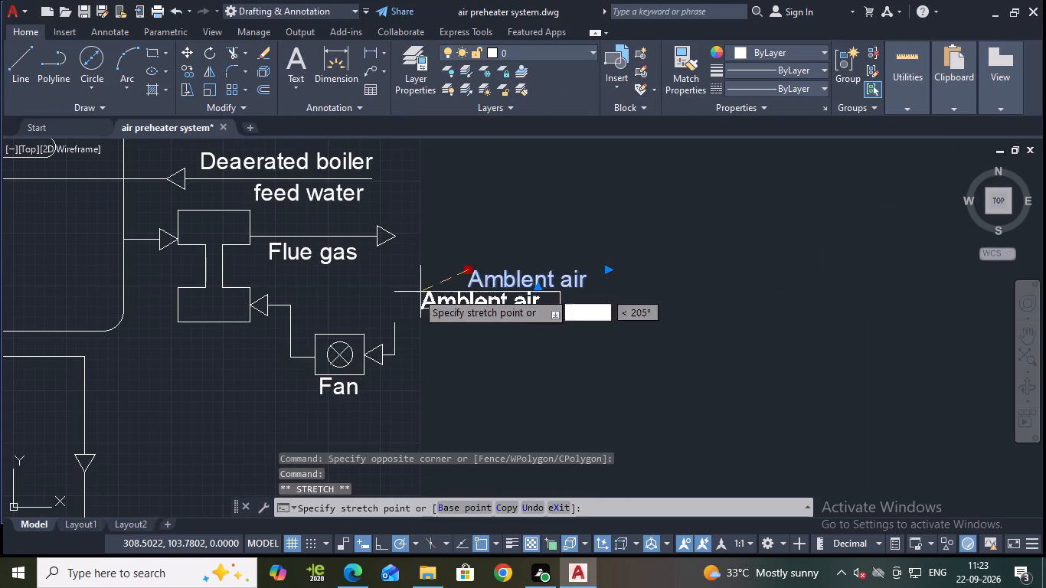
scroll(364, 303, up, 3)
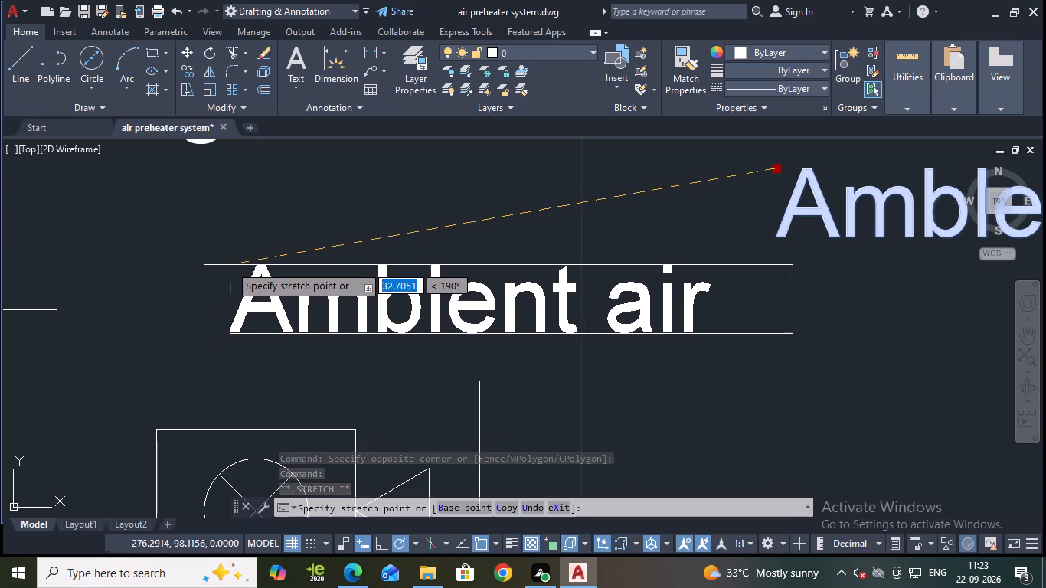
click(252, 244)
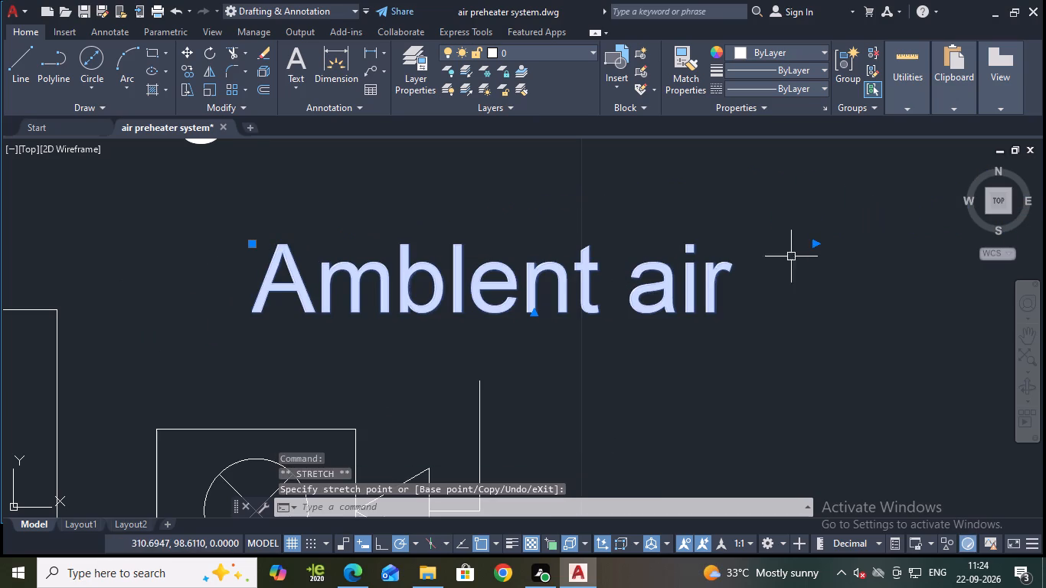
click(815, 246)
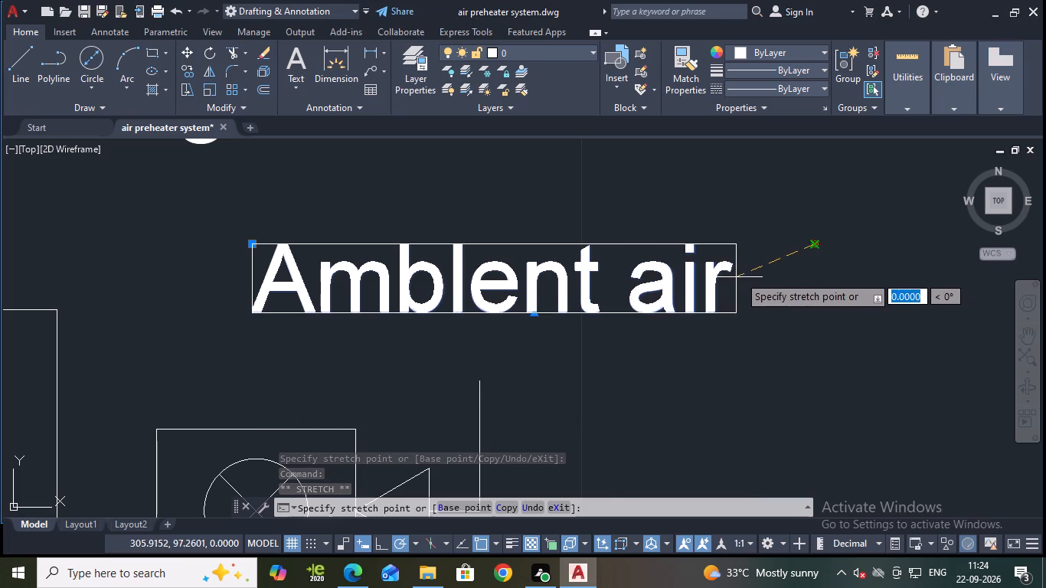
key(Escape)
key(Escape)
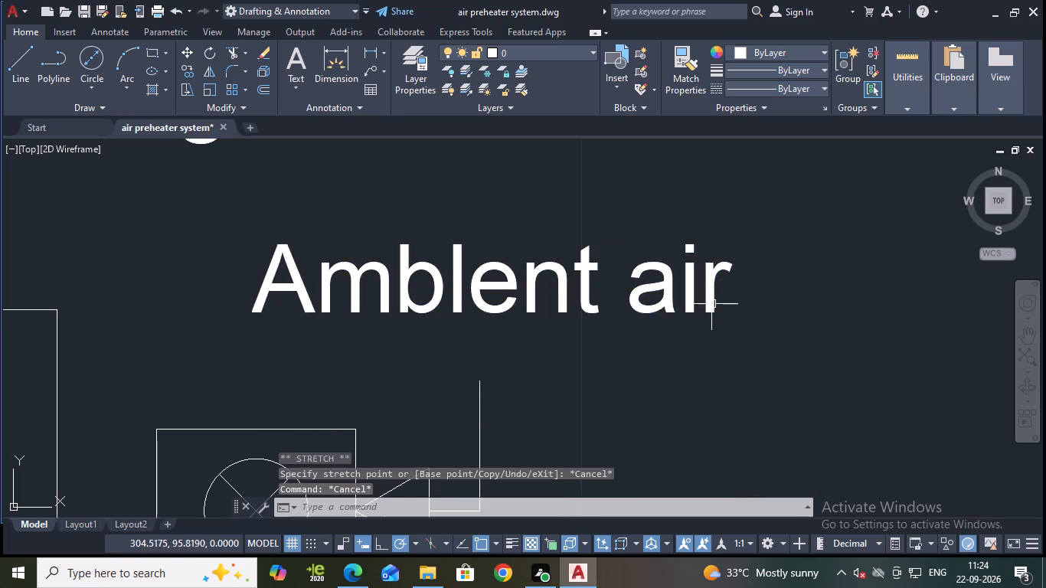
Lower the "Amblent air" label and nudge it right so it rests at the top end of the fan's inlet line.
scroll(712, 305, down, 2)
middle_drag(736, 318, 761, 315)
click(685, 291)
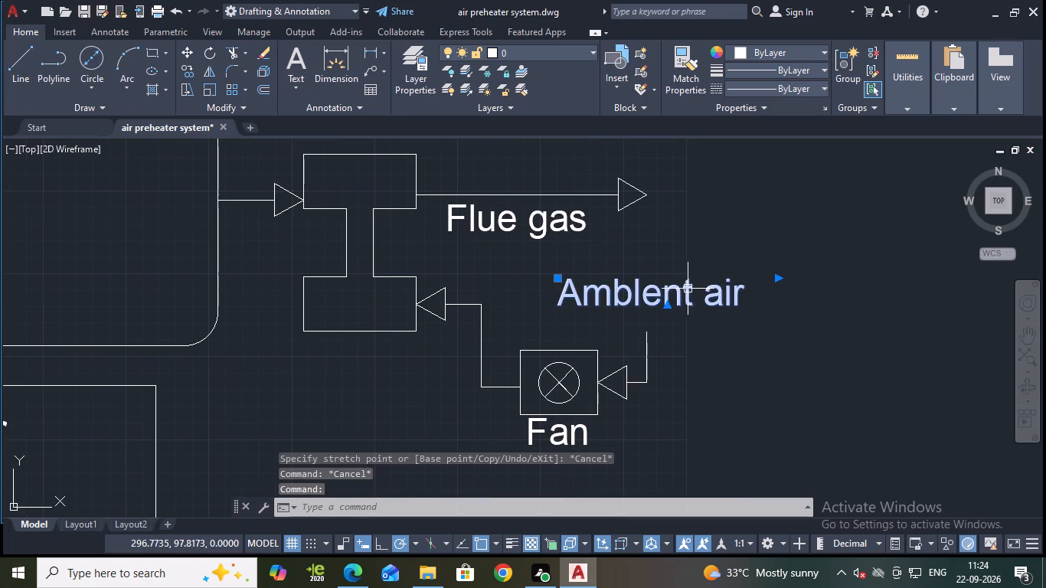
click(554, 278)
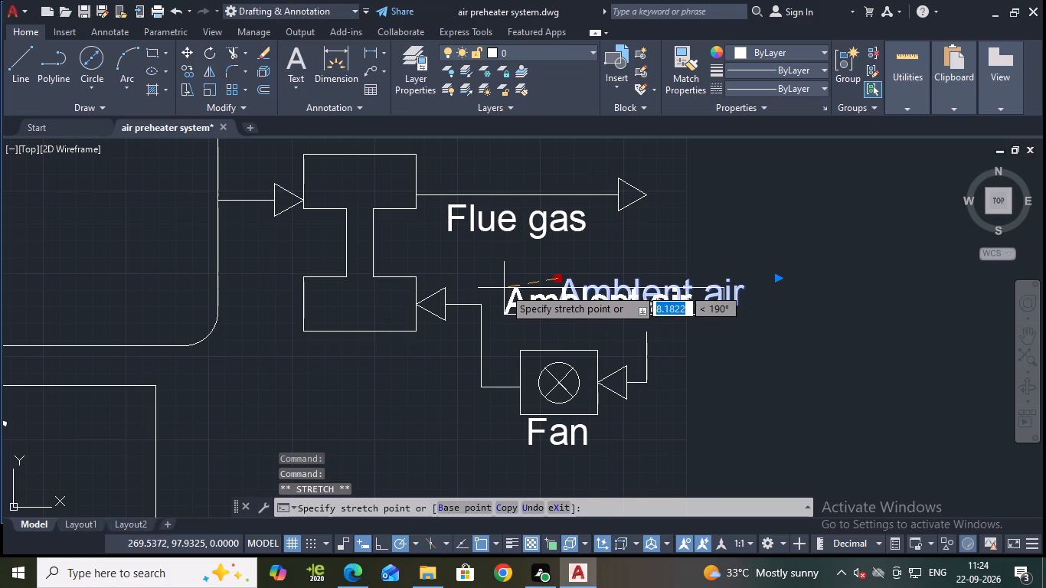
click(565, 302)
key(Escape)
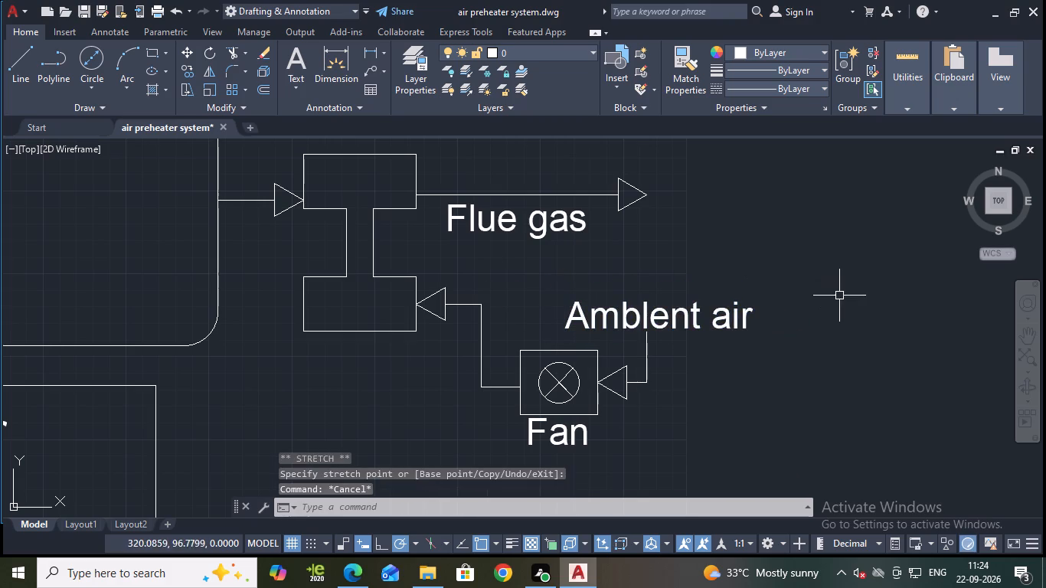
Save the drawing with the repositioned "Amblent air" label.
scroll(839, 296, down, 2)
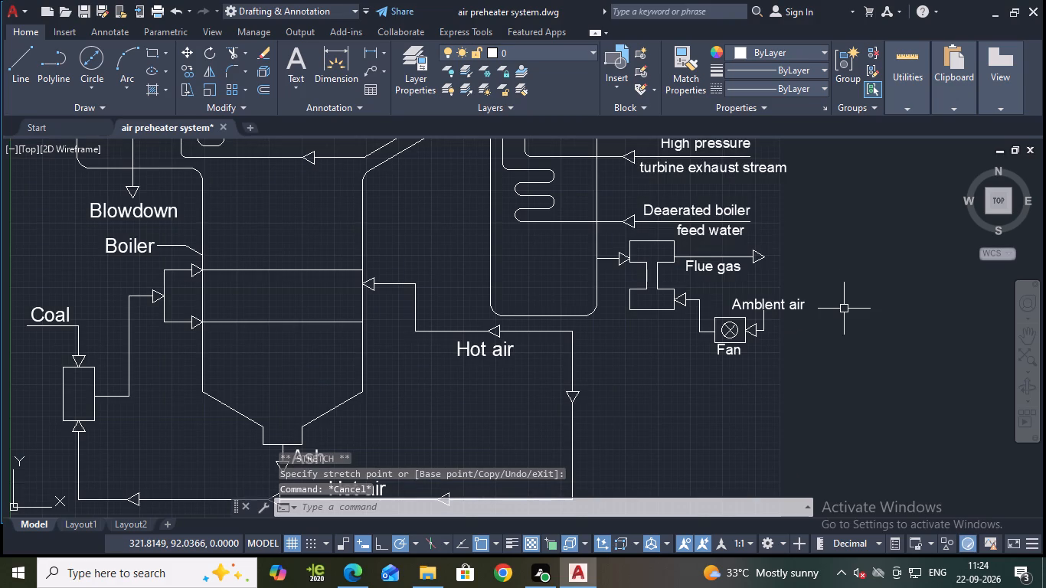
scroll(815, 320, up, 2)
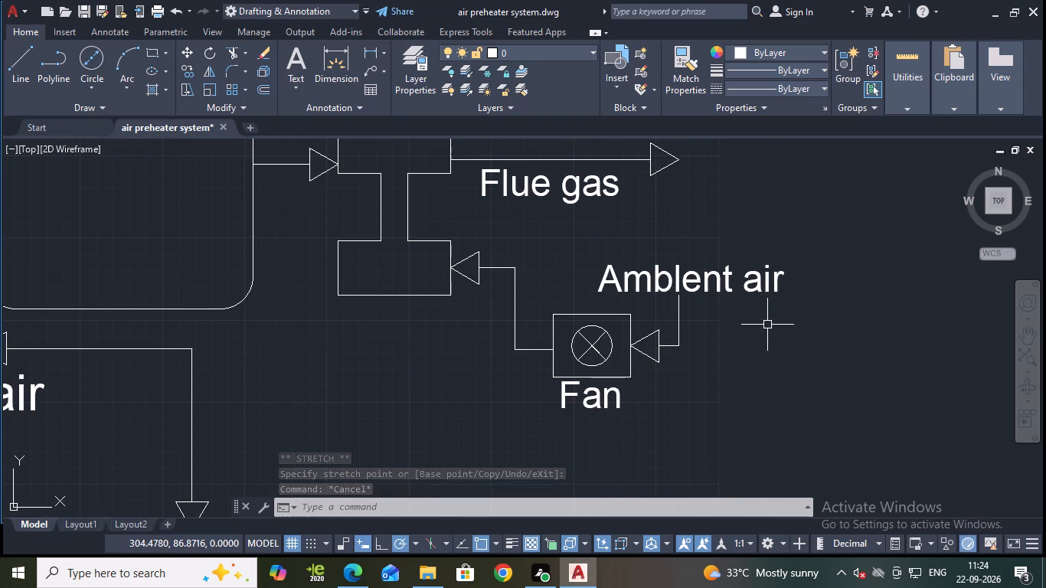
key(ctrl+s)
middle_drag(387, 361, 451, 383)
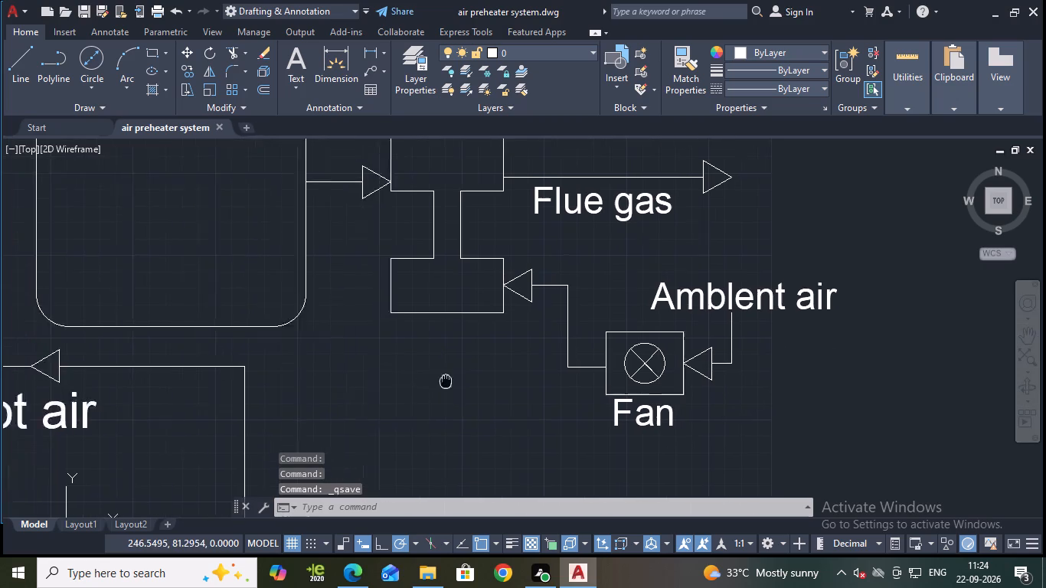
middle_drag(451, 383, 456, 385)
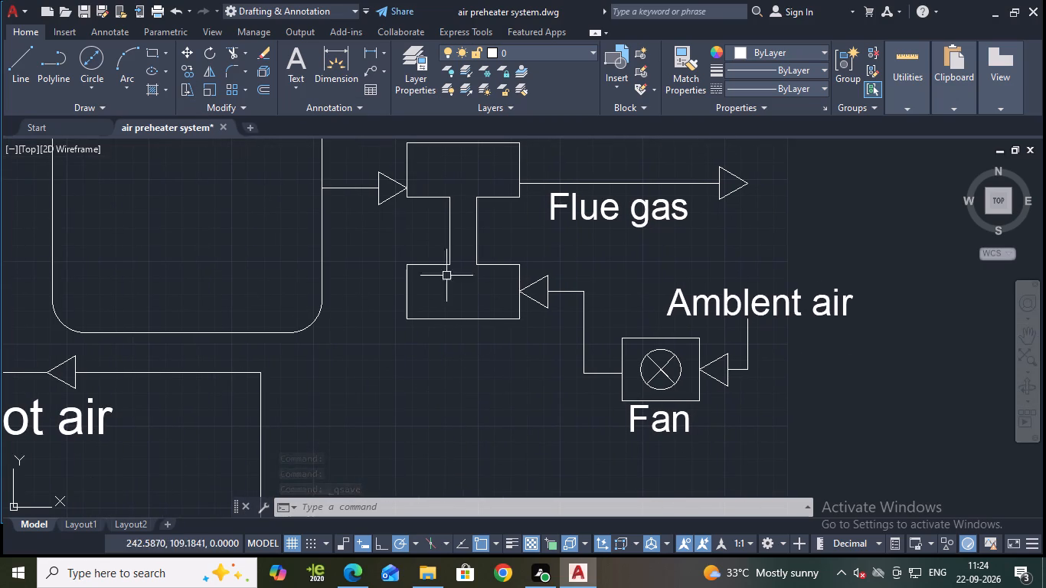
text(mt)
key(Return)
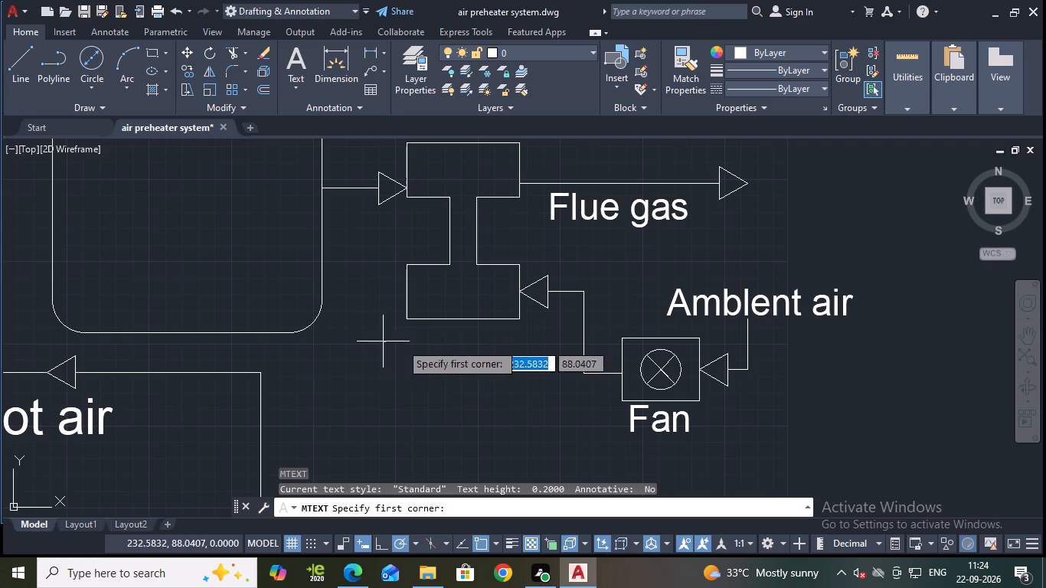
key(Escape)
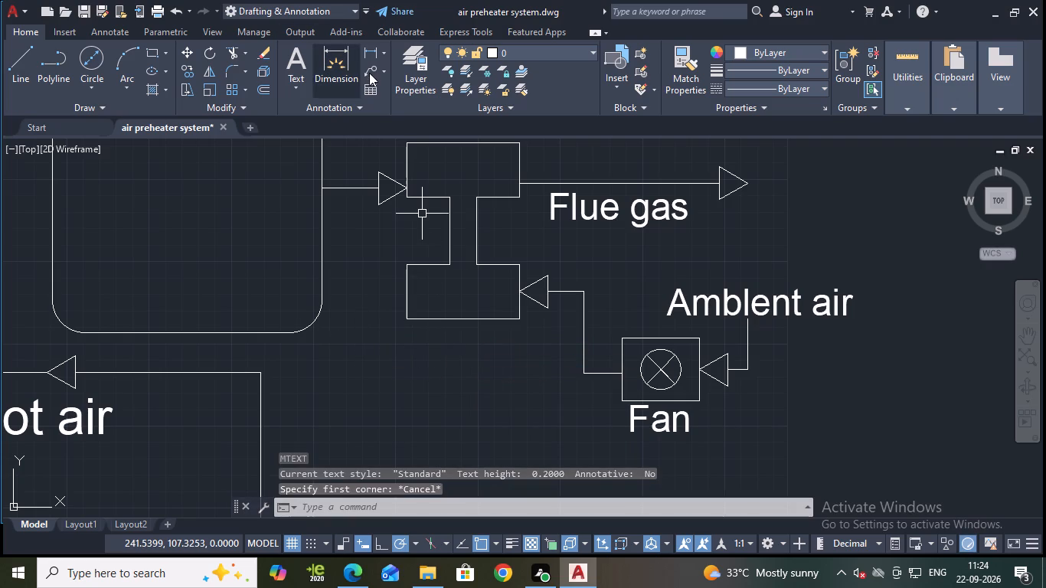
Add a multileader from the bottom edge of the preheater's lower box with the text "Air preheater" at height 5.4.
click(369, 73)
click(459, 318)
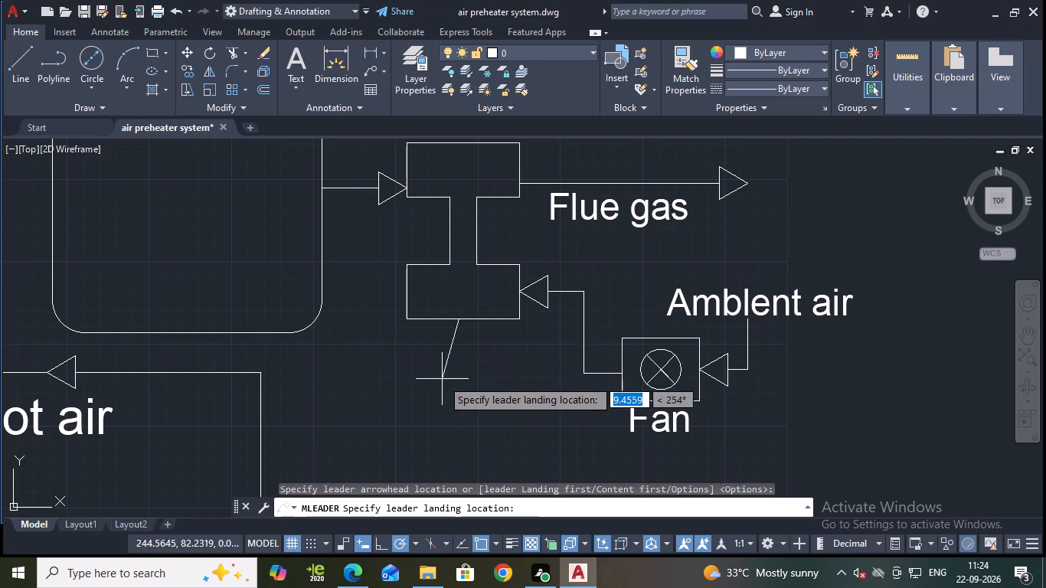
click(425, 366)
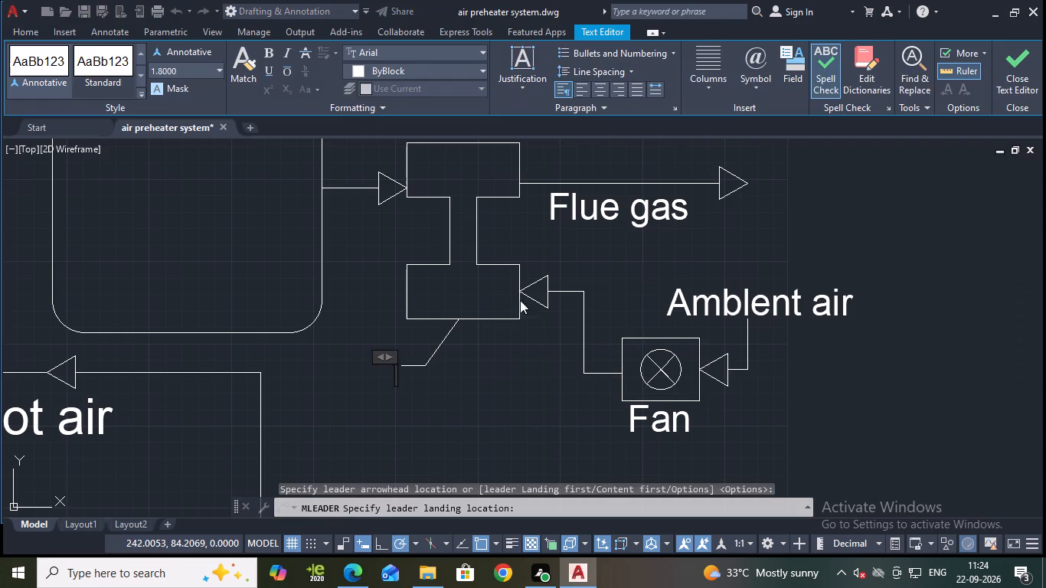
click(217, 72)
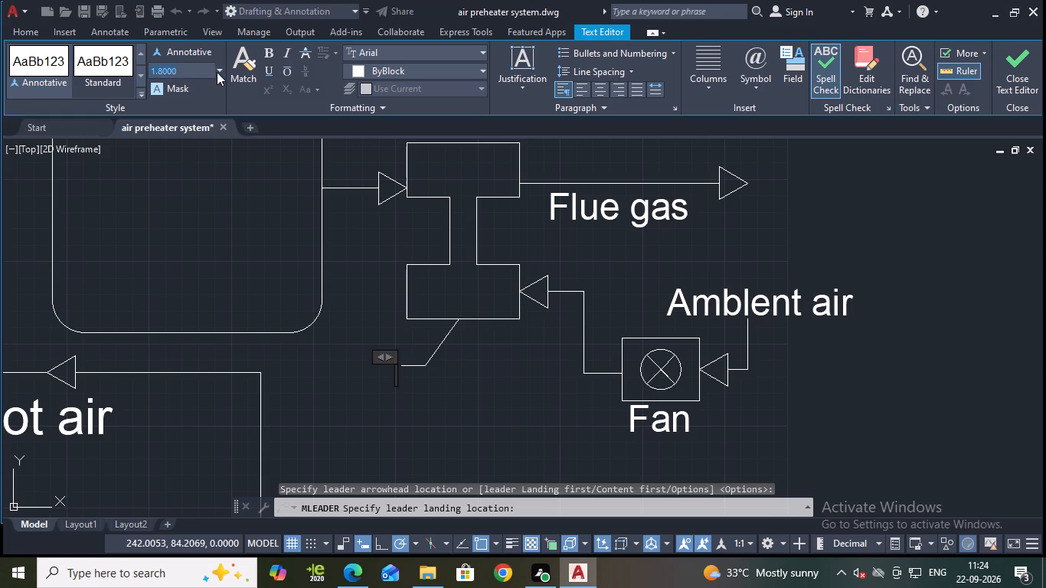
click(174, 163)
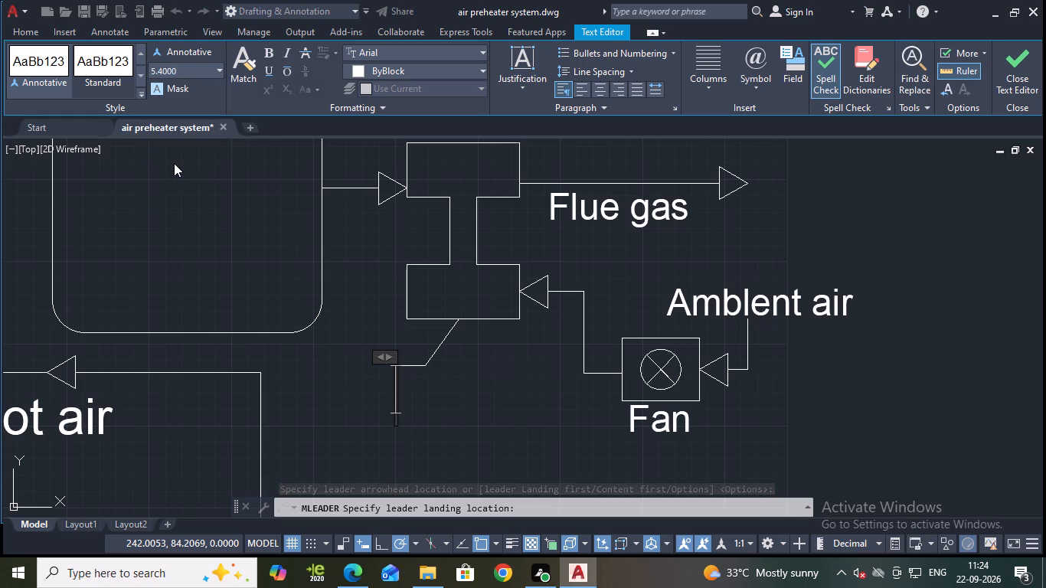
text(AI)
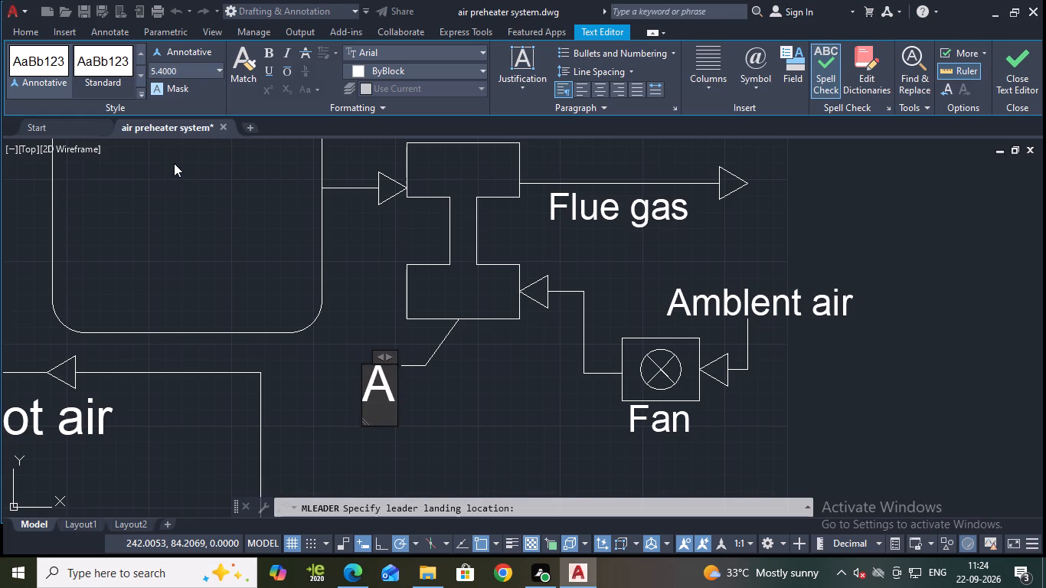
text(ir)
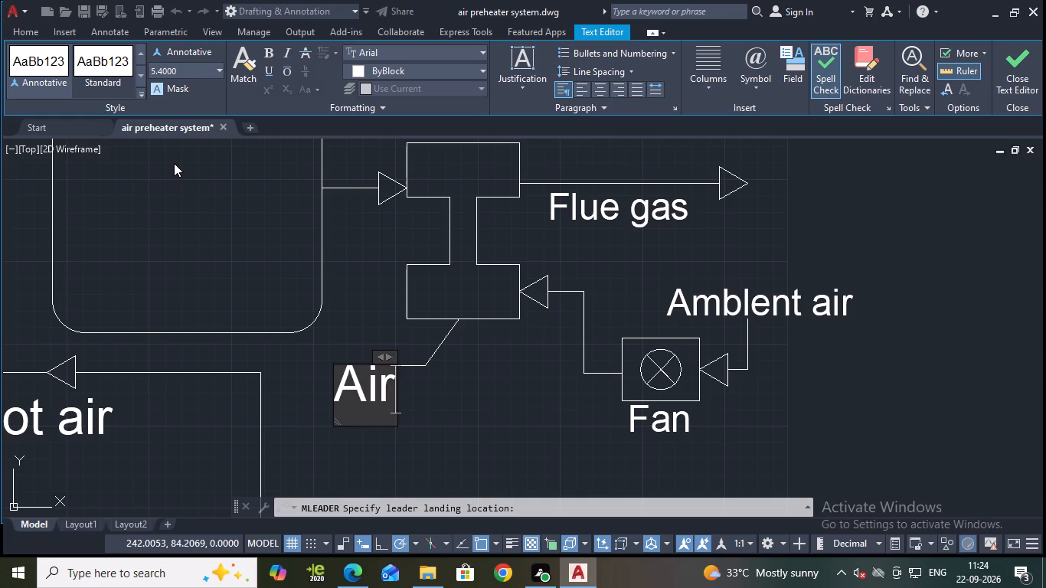
key(space)
text(pre)
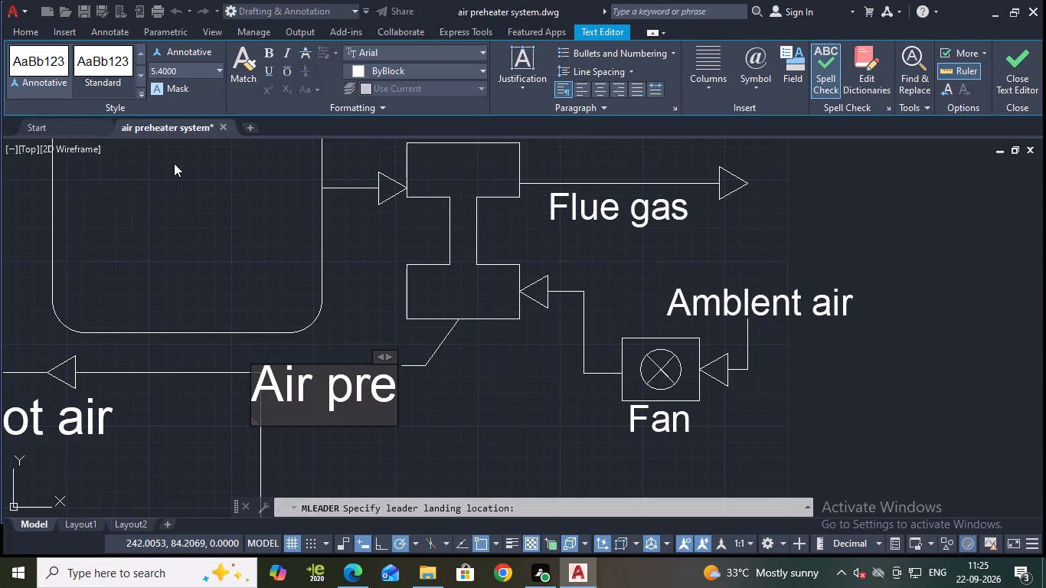
text(heater)
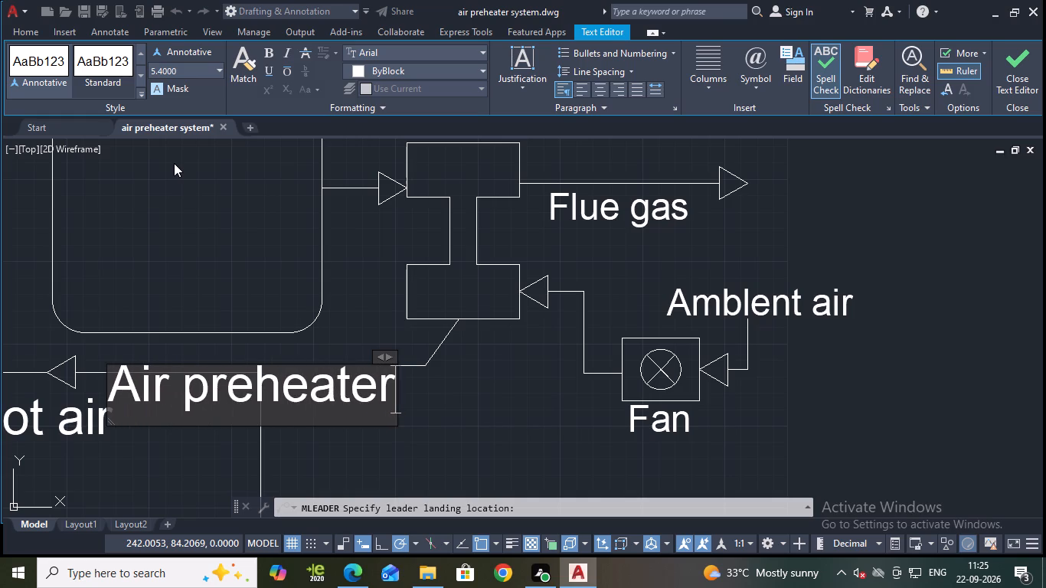
click(1034, 81)
Move the "Air preheater" label and leader landing right and down, clear of the hot air line and close to the fan box.
click(334, 364)
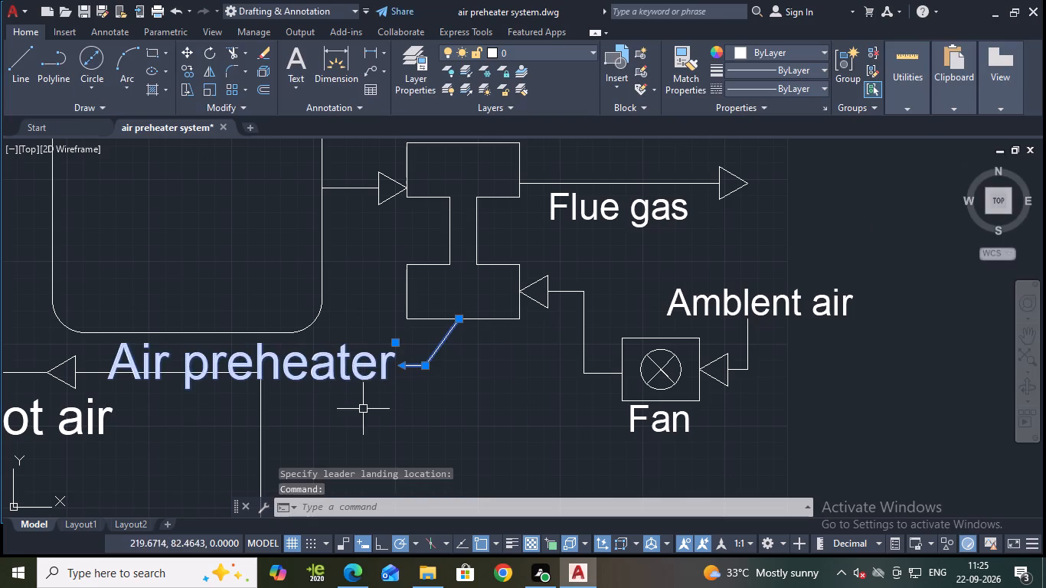
click(424, 369)
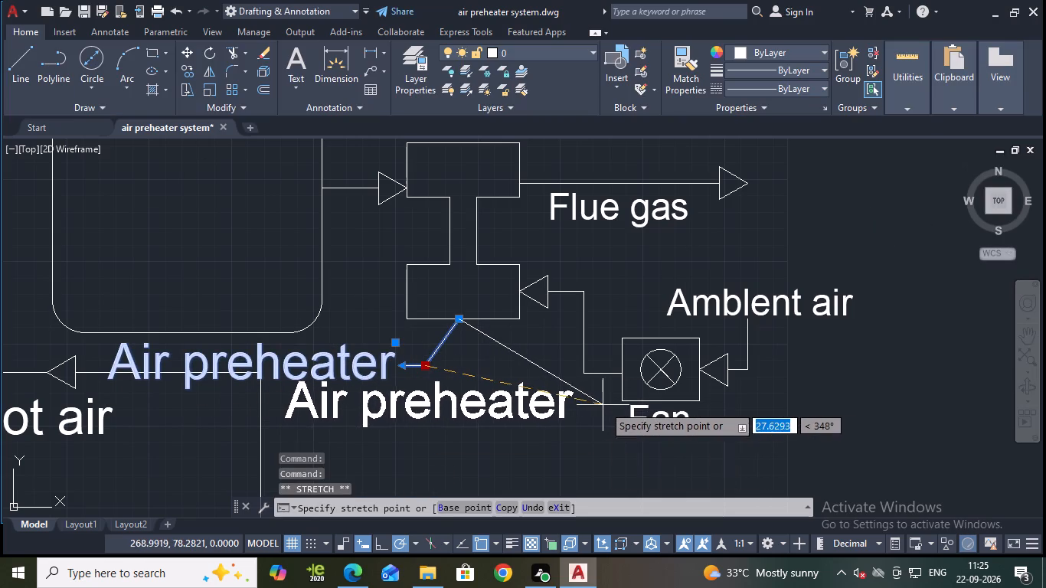
click(604, 404)
key(Escape)
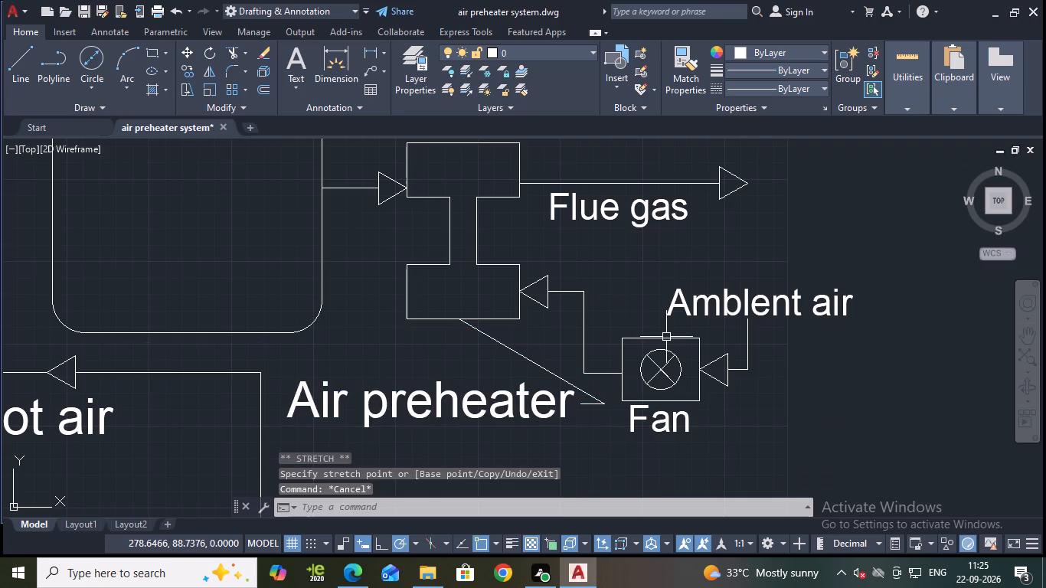
click(558, 374)
click(576, 384)
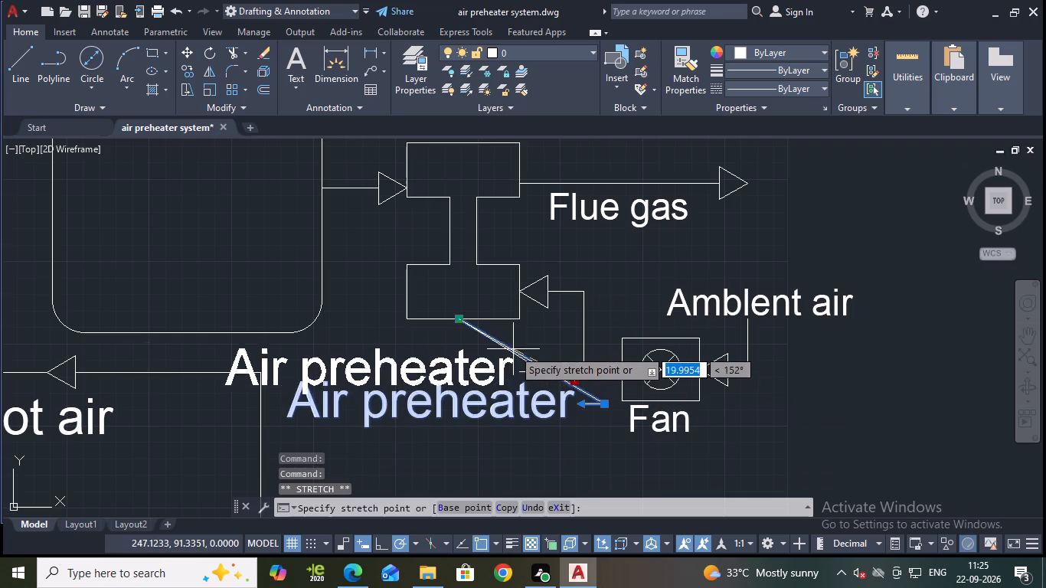
click(586, 384)
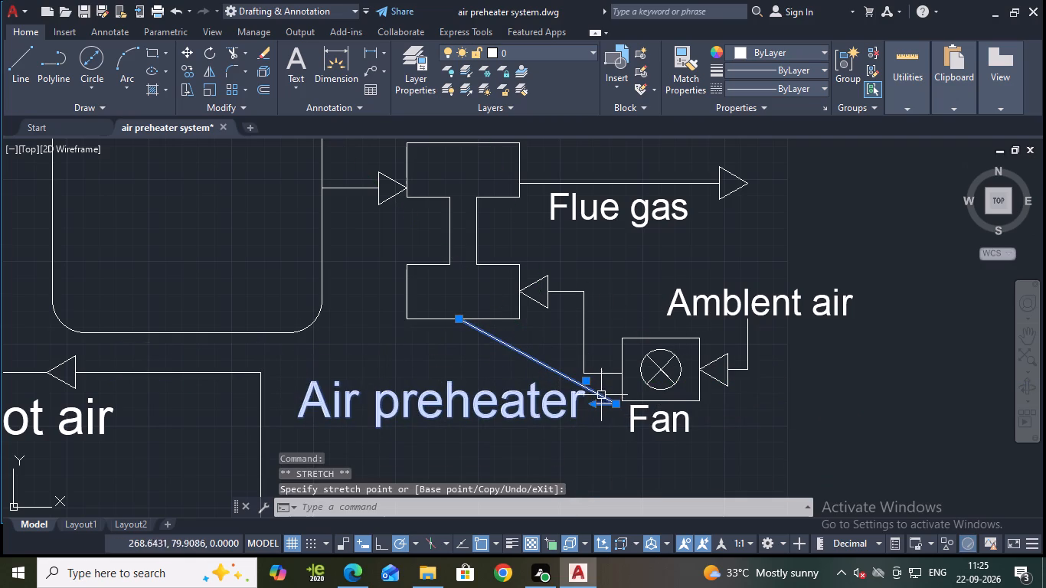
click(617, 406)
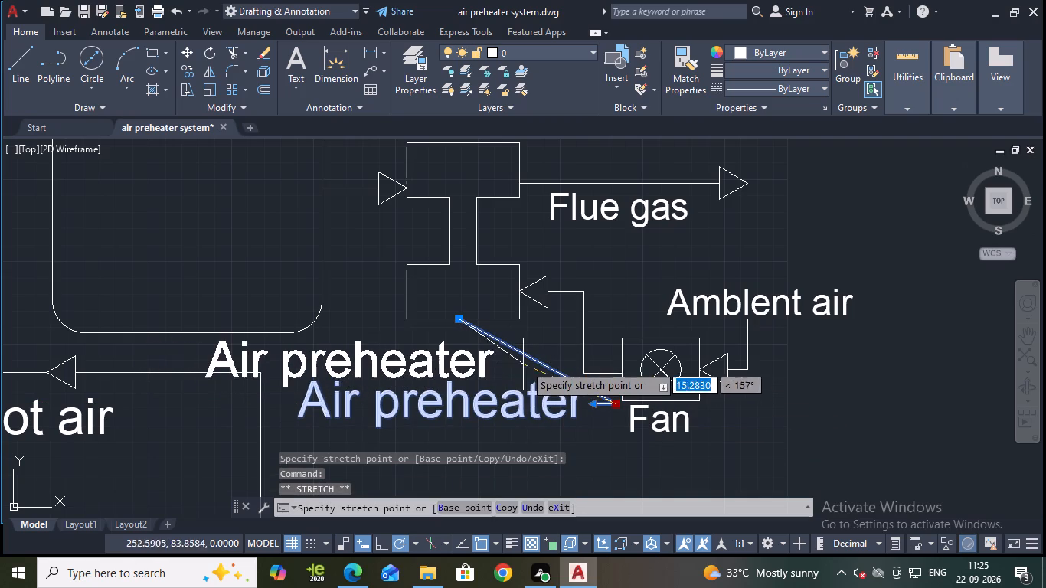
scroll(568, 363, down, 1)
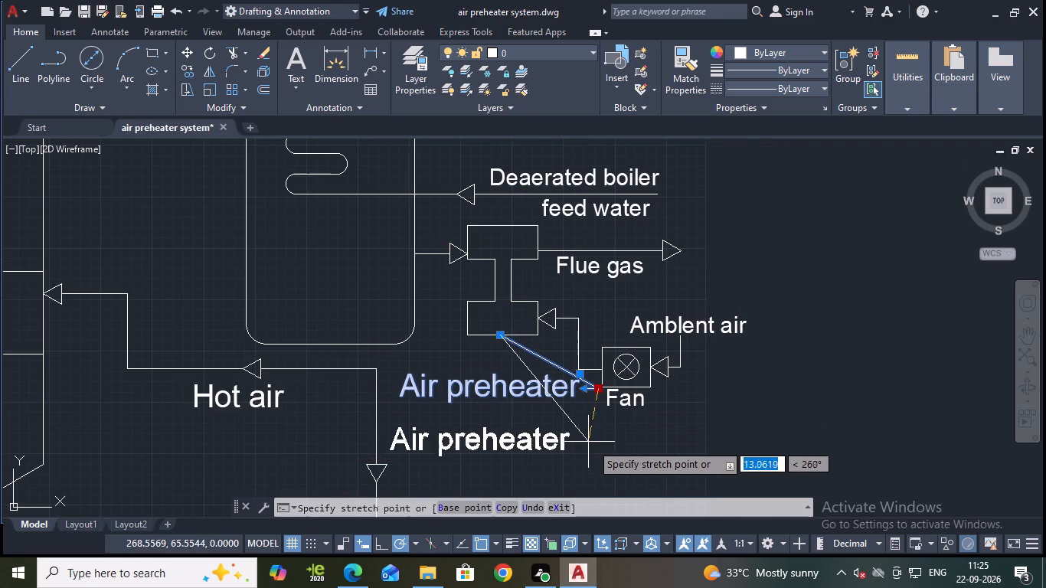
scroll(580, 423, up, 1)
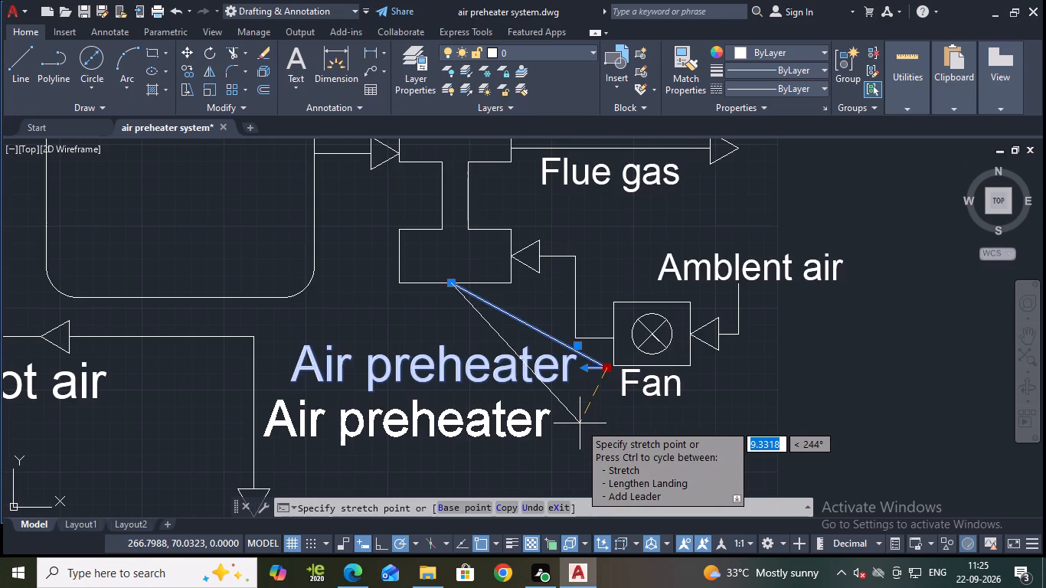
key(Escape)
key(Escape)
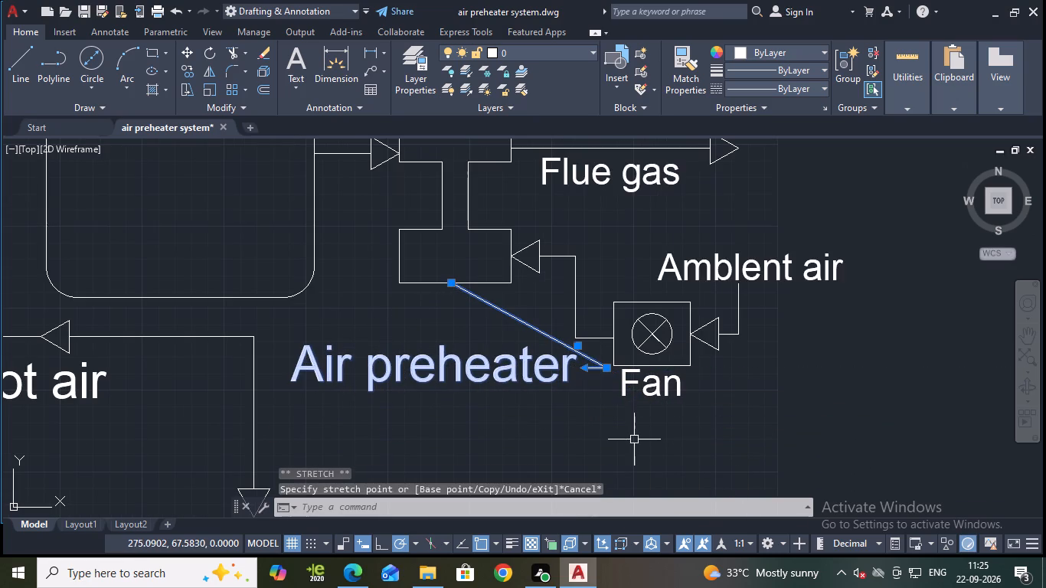
Lengthen the "Air preheater" leader's landing slightly so its text sits further left of the fan.
click(587, 367)
click(586, 367)
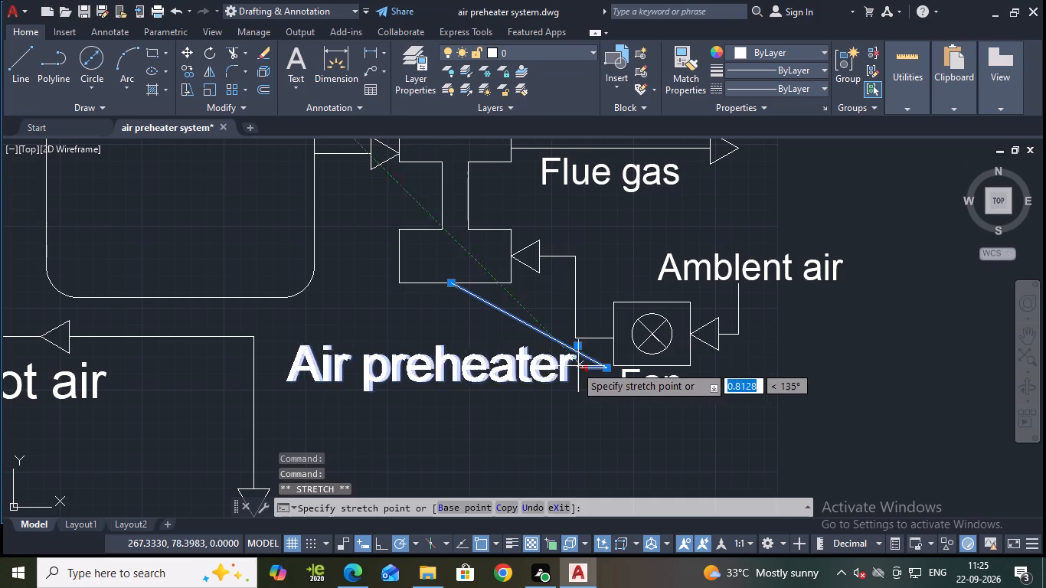
click(567, 364)
key(Escape)
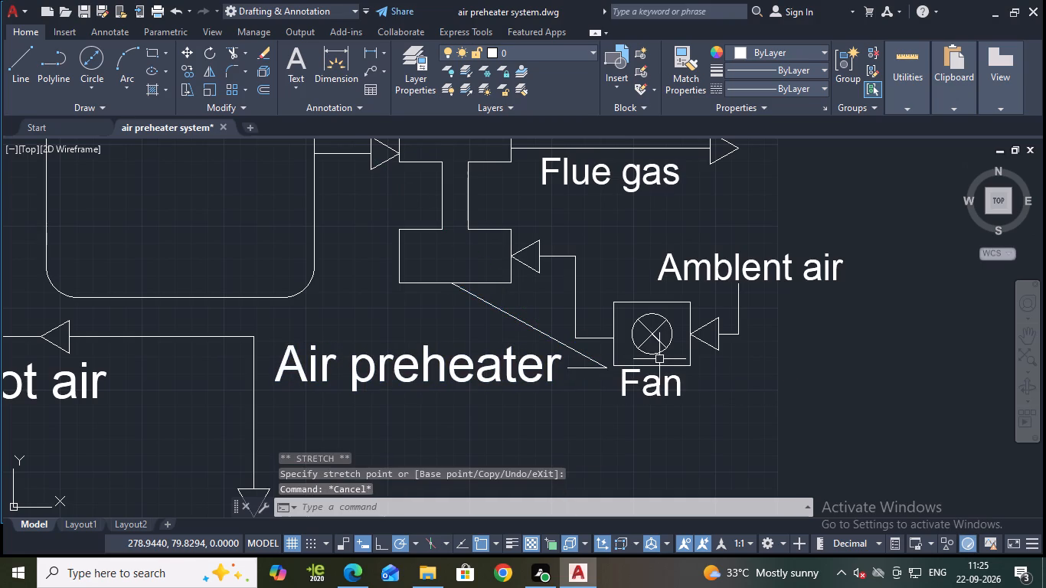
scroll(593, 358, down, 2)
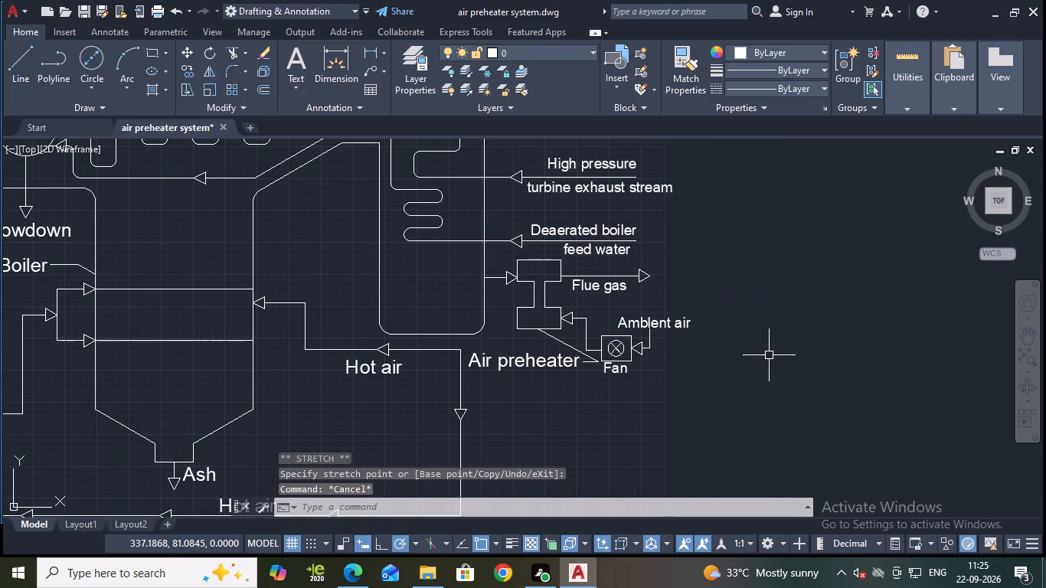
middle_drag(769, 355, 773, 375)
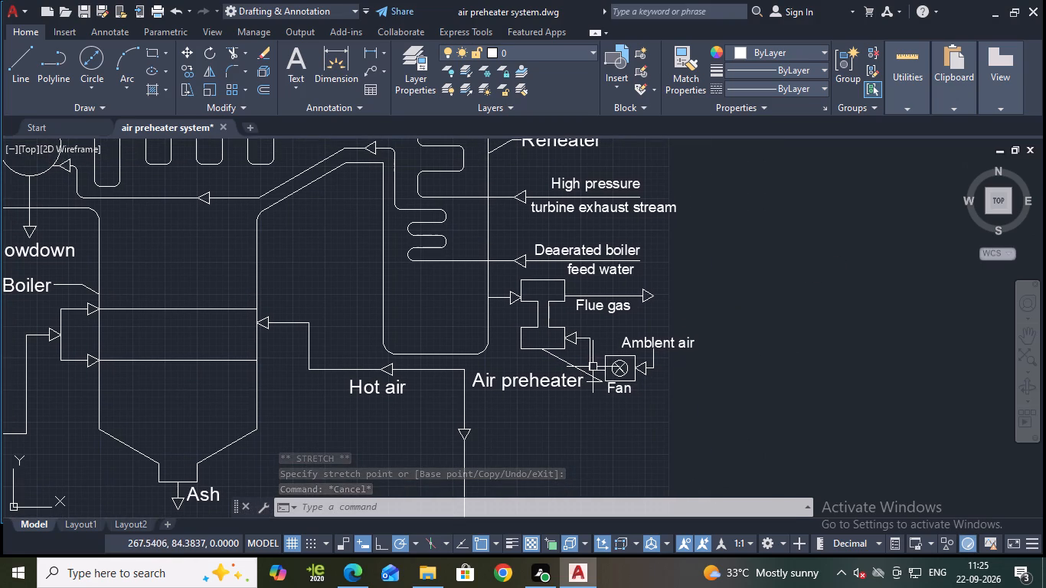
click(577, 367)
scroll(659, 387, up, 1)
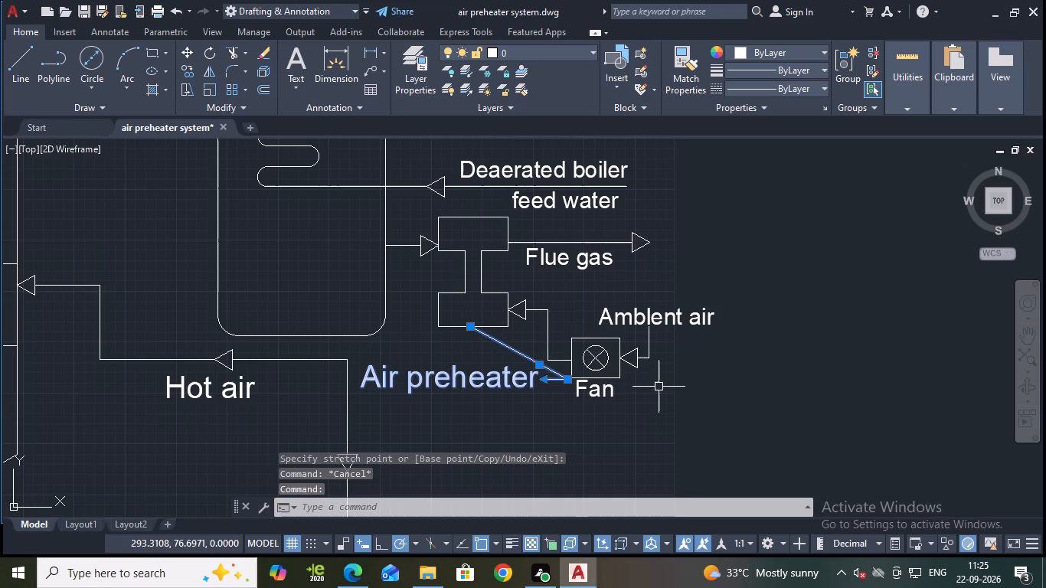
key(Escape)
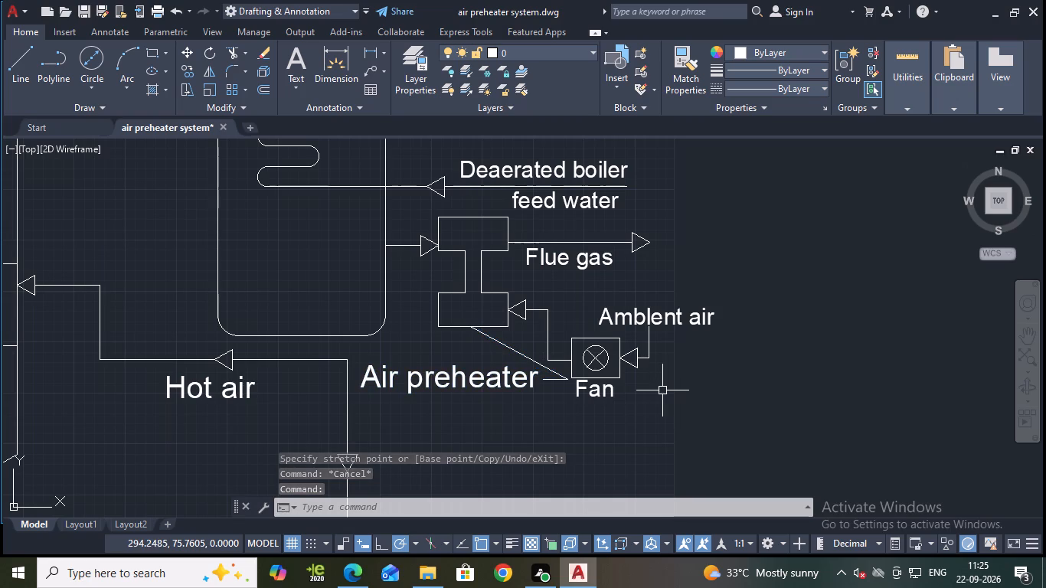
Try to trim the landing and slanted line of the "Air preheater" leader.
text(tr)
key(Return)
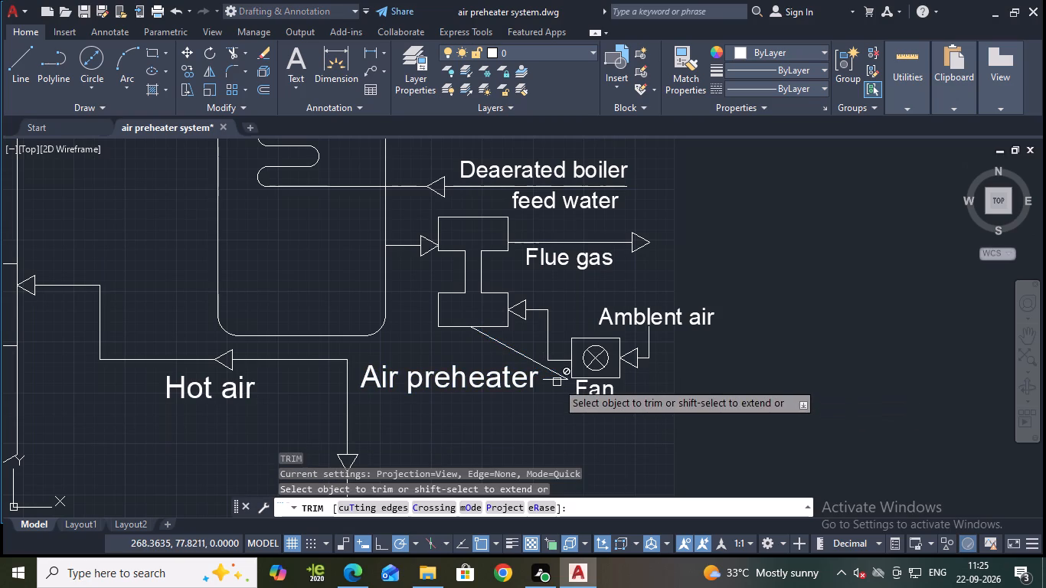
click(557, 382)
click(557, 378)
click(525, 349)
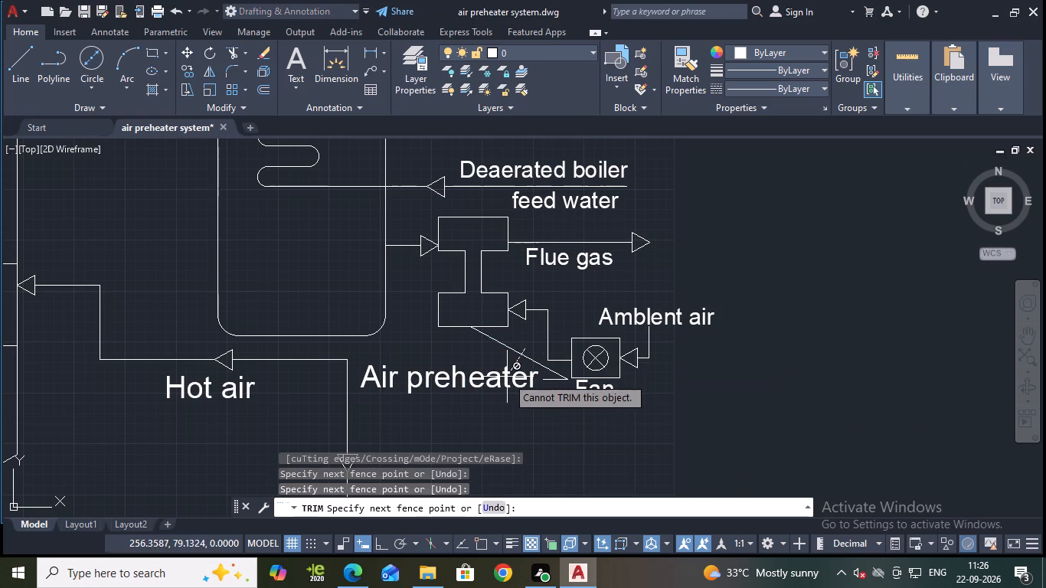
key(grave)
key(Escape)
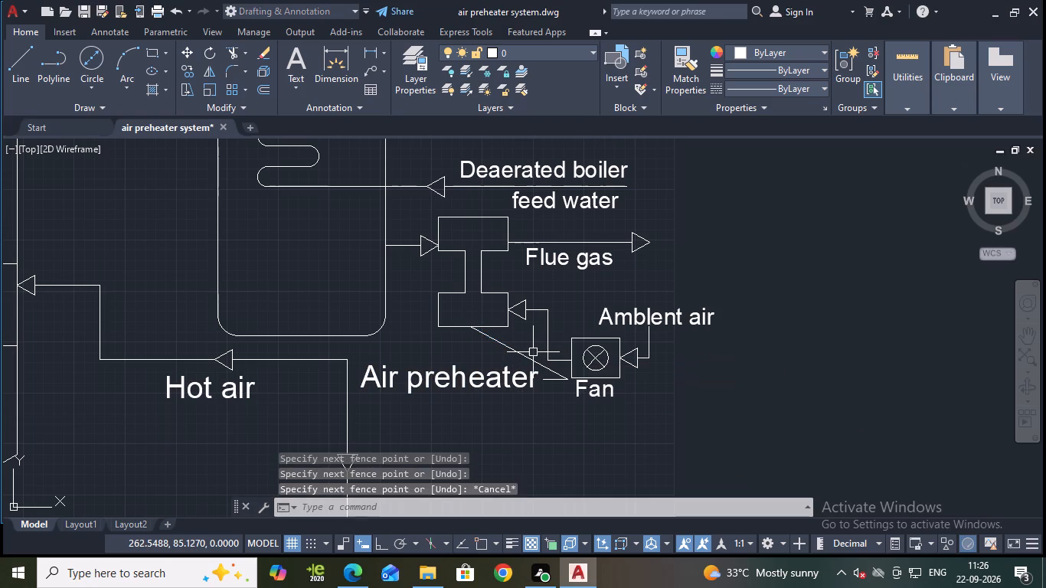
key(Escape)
Save the drawing with the "Air preheater" leader in place.
key(ctrl+s)
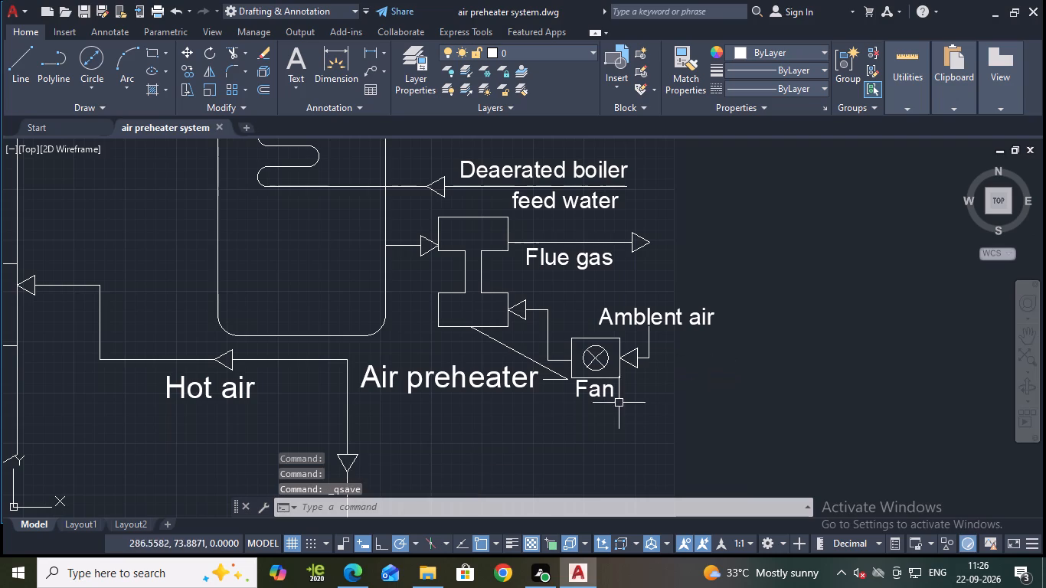
scroll(575, 411, down, 1)
middle_drag(570, 423, 632, 320)
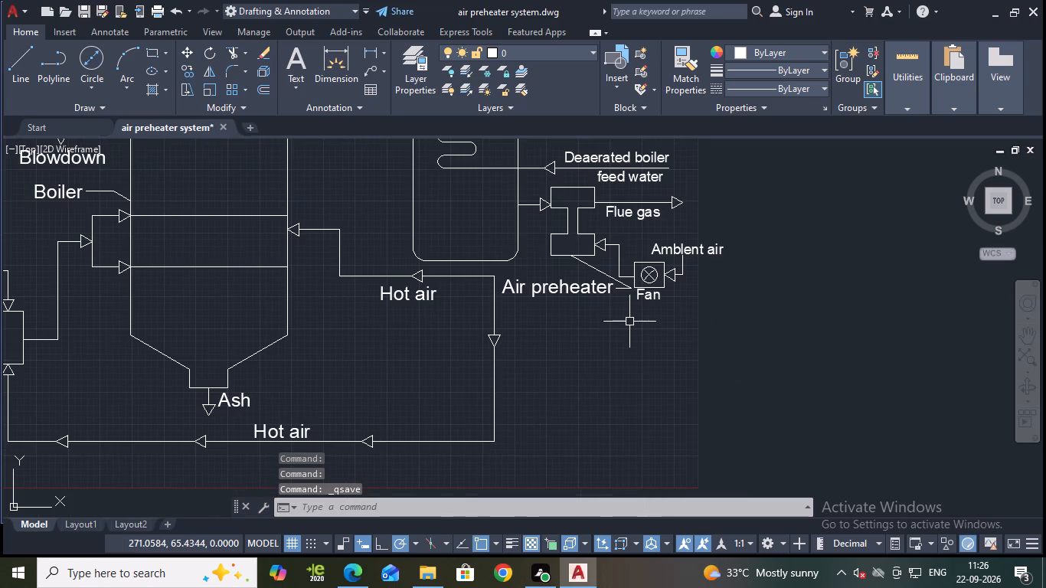
Move the "Air preheater" label well below the fan and shift it right so the text sits on the right side of its leader.
click(606, 276)
click(616, 281)
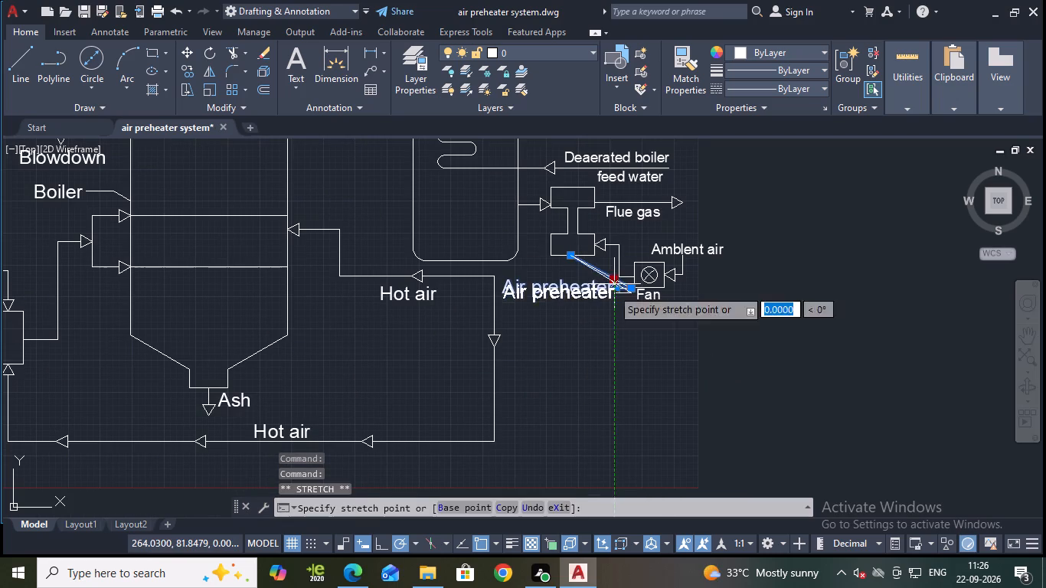
click(619, 351)
click(638, 361)
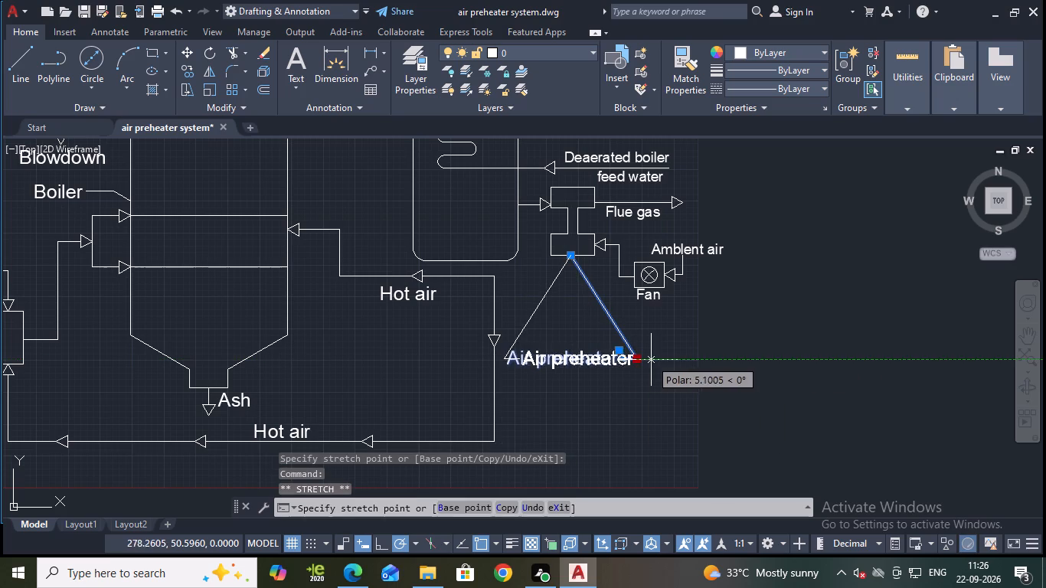
click(671, 360)
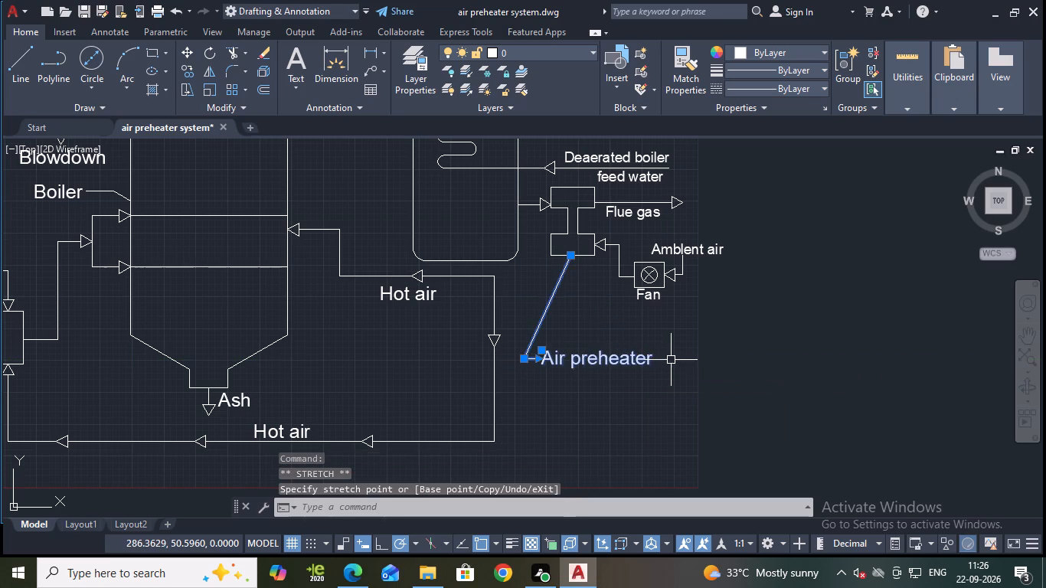
key(Escape)
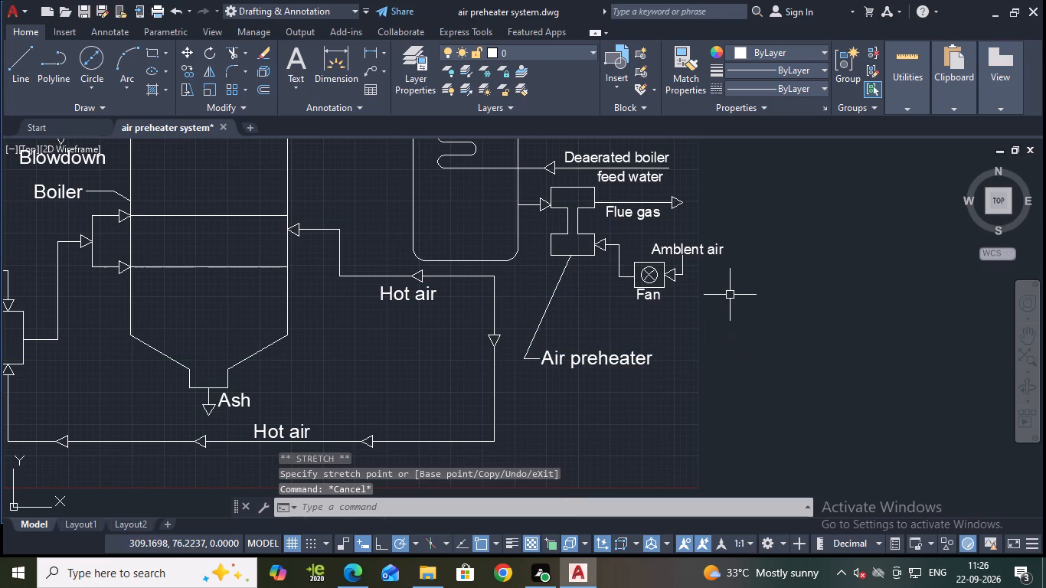
Save the drawing with the repositioned "Air preheater" label.
middle_drag(730, 294, 784, 338)
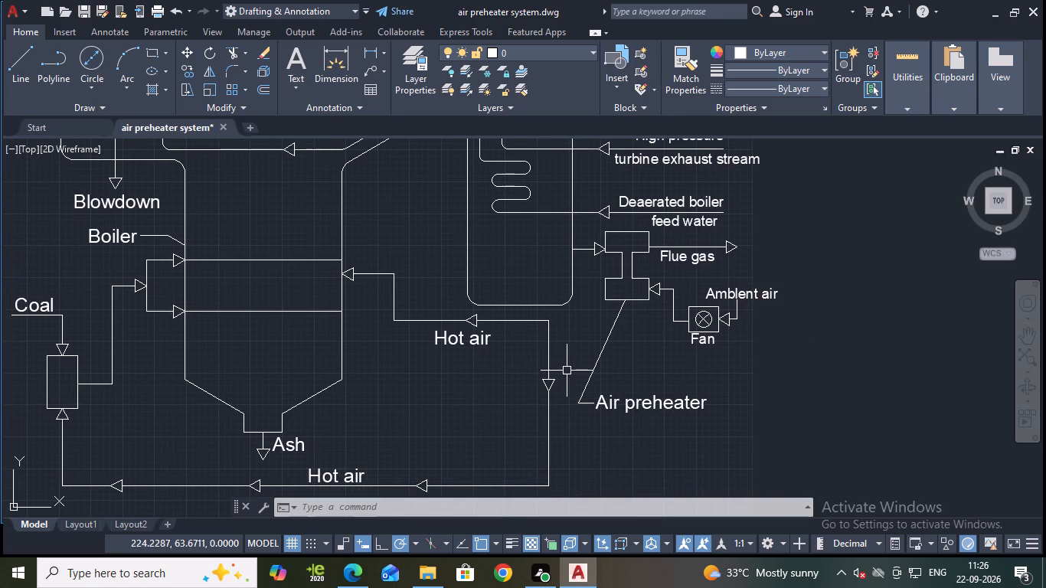
middle_drag(579, 375, 626, 440)
middle_drag(446, 273, 491, 326)
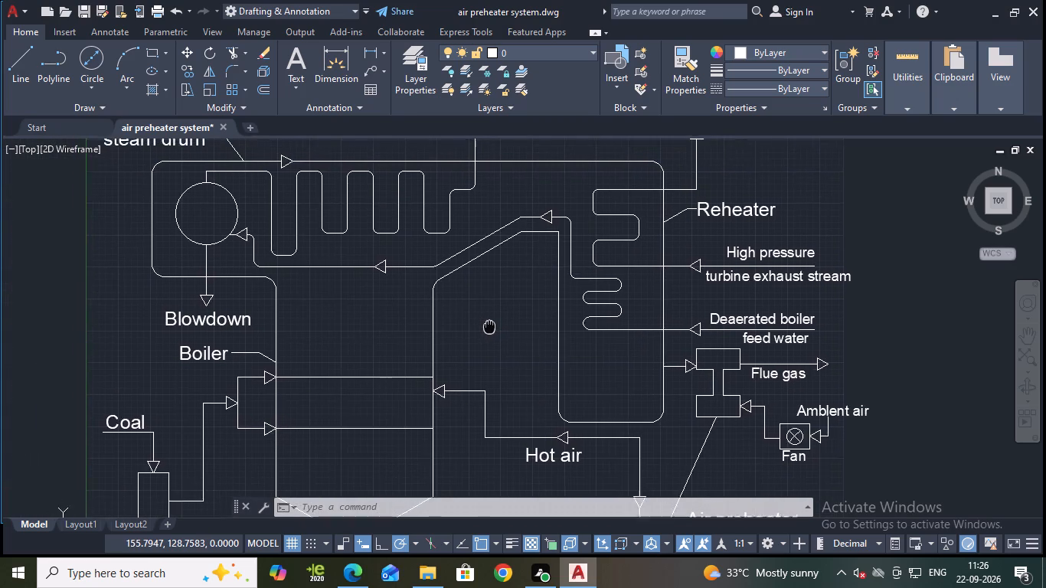
middle_drag(491, 326, 503, 369)
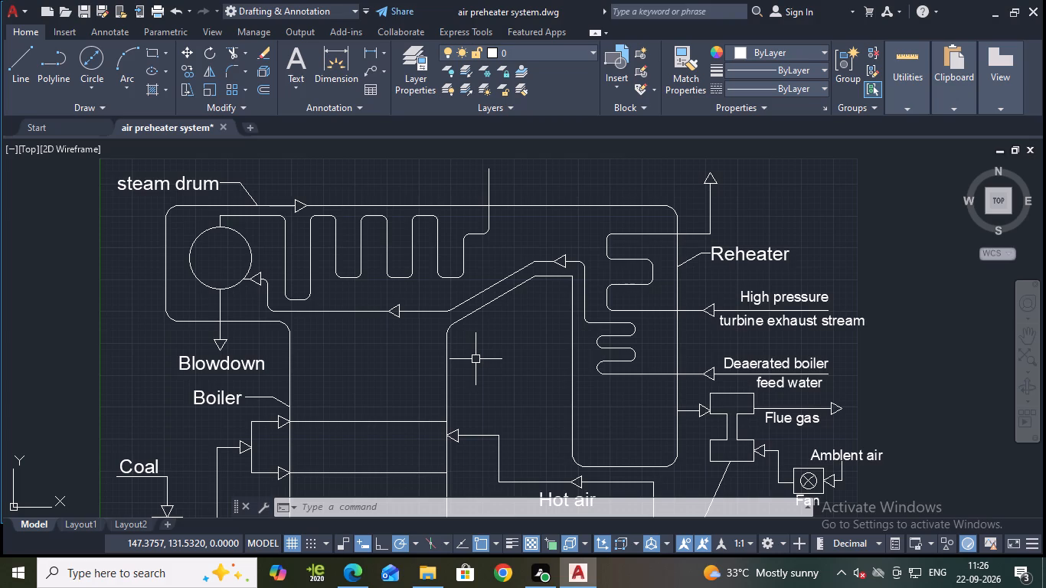
key(ctrl+s)
Add the multiline text "Superheated steam" at height 4 above the vertical outlet line of the serpentine superheater coil.
middle_drag(503, 165, 521, 227)
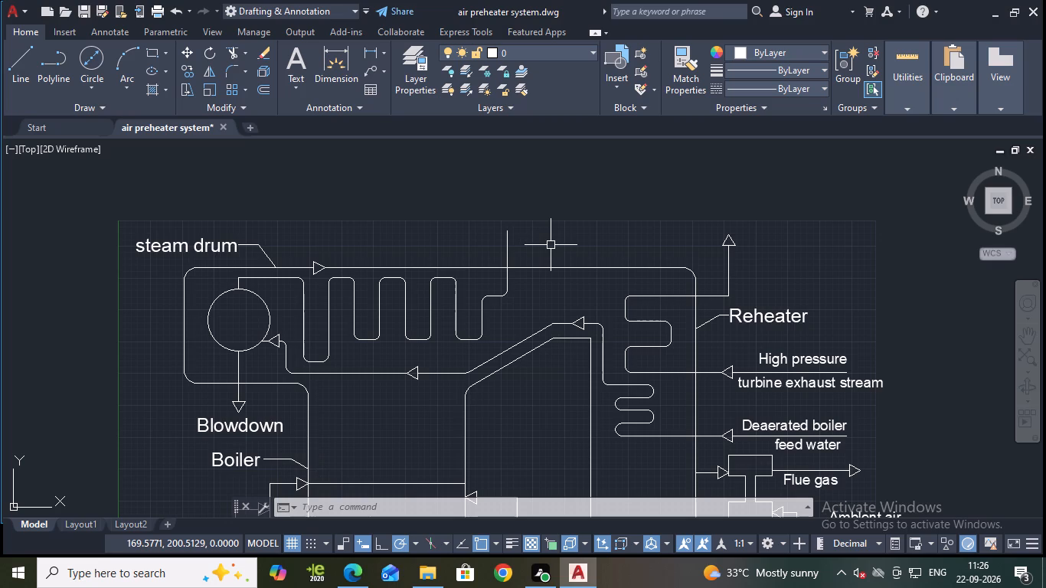
text(mt)
key(Return)
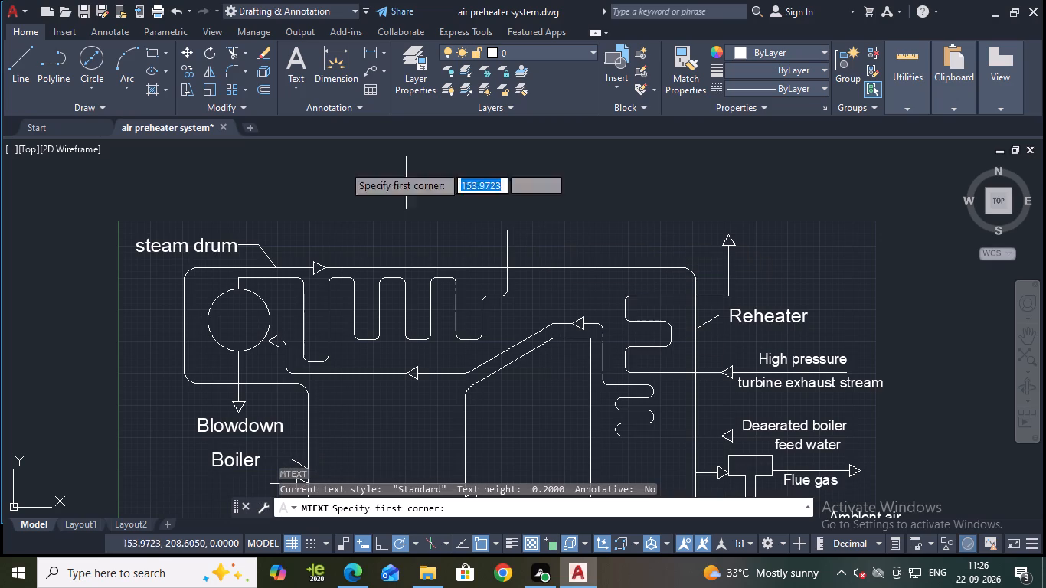
click(446, 201)
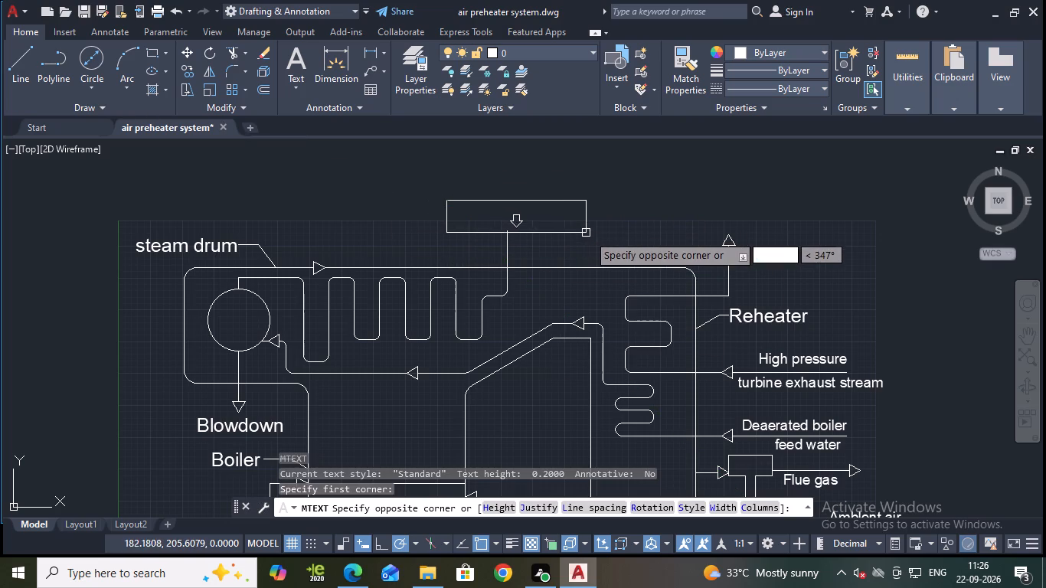
click(626, 253)
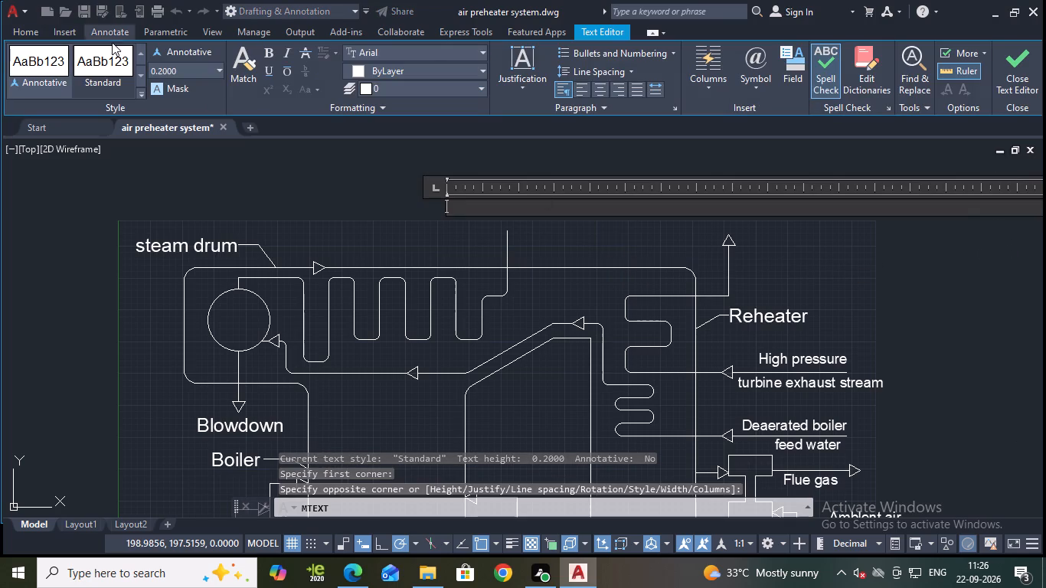
click(224, 64)
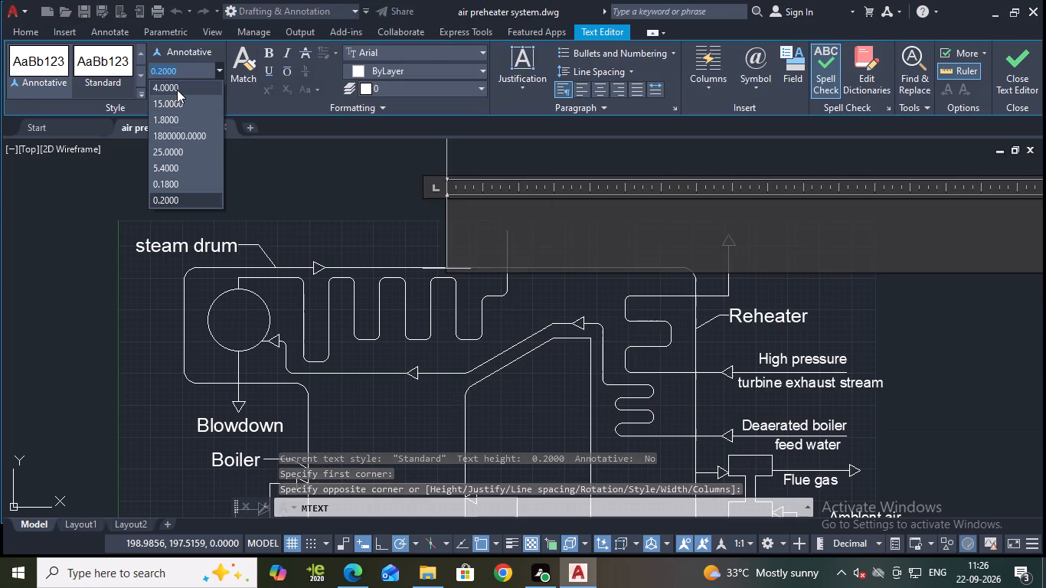
click(176, 89)
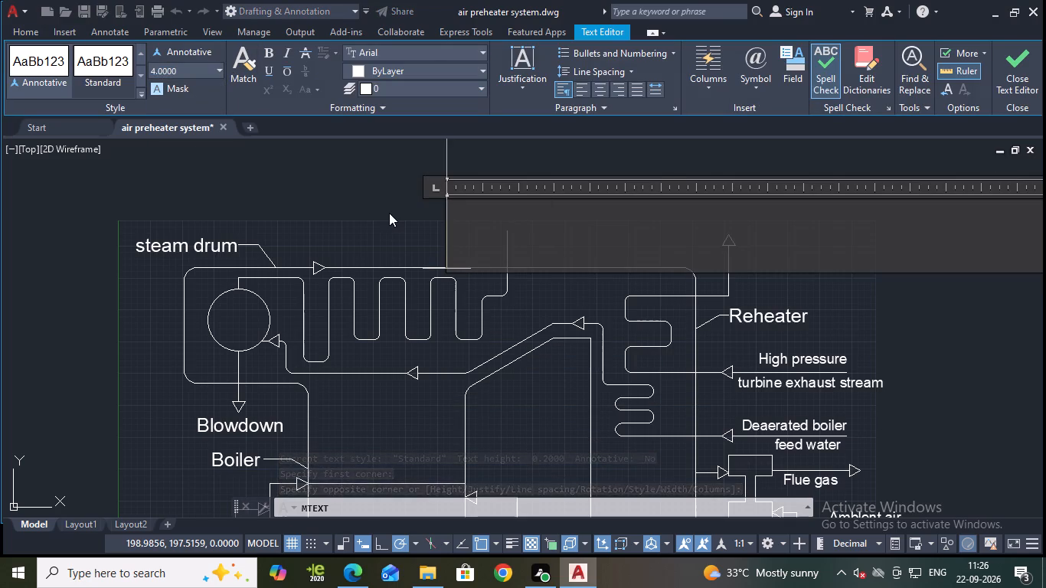
key(i)
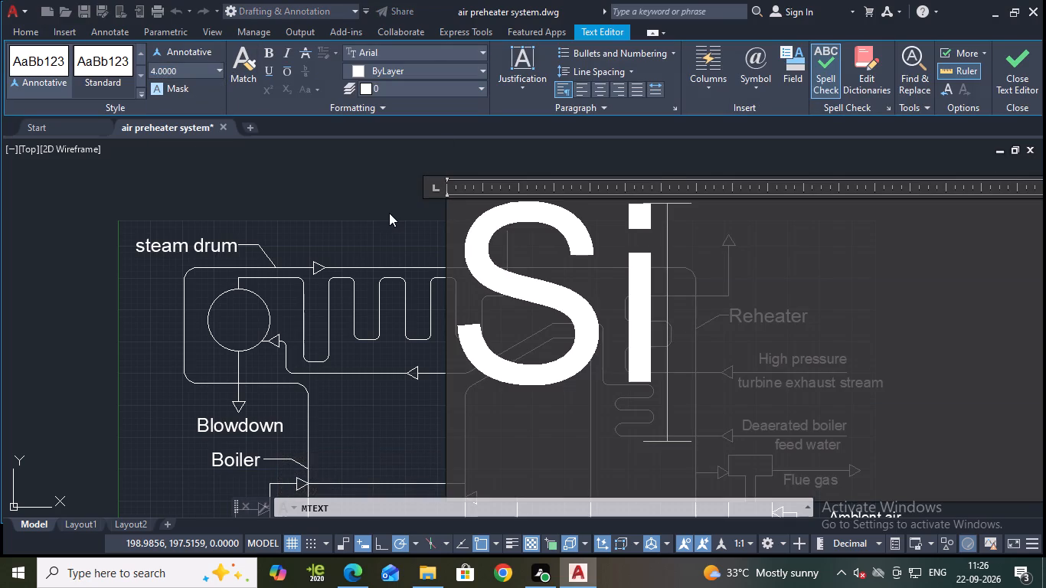
key(BackSpace)
key(o)
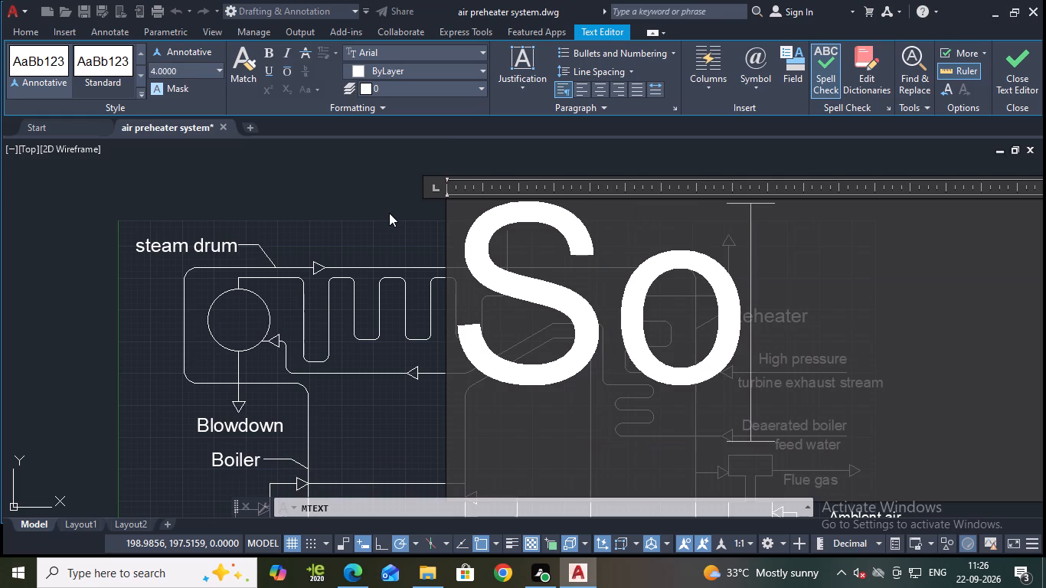
key(BackSpace)
key(u)
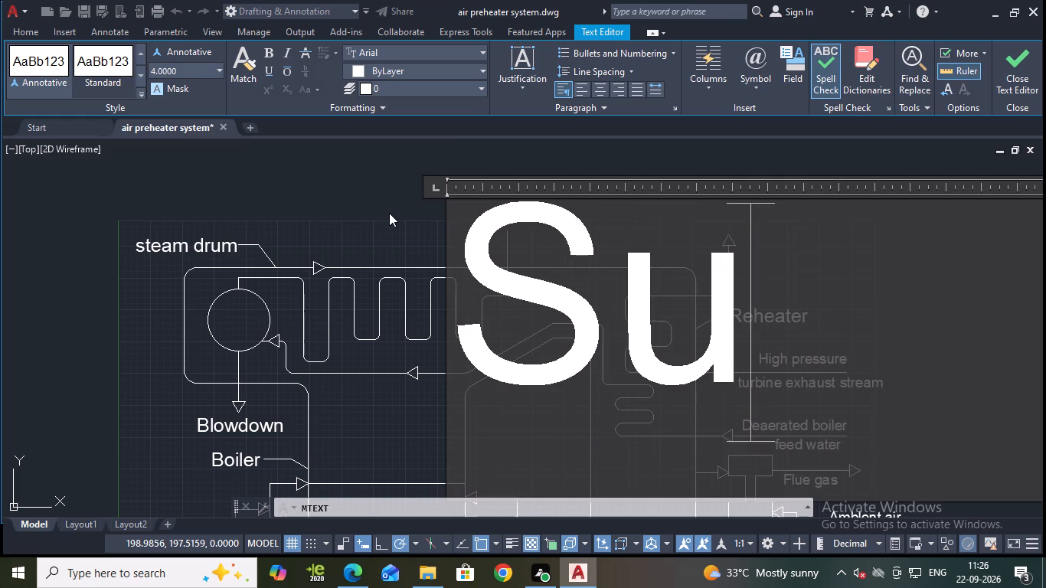
text(pw)
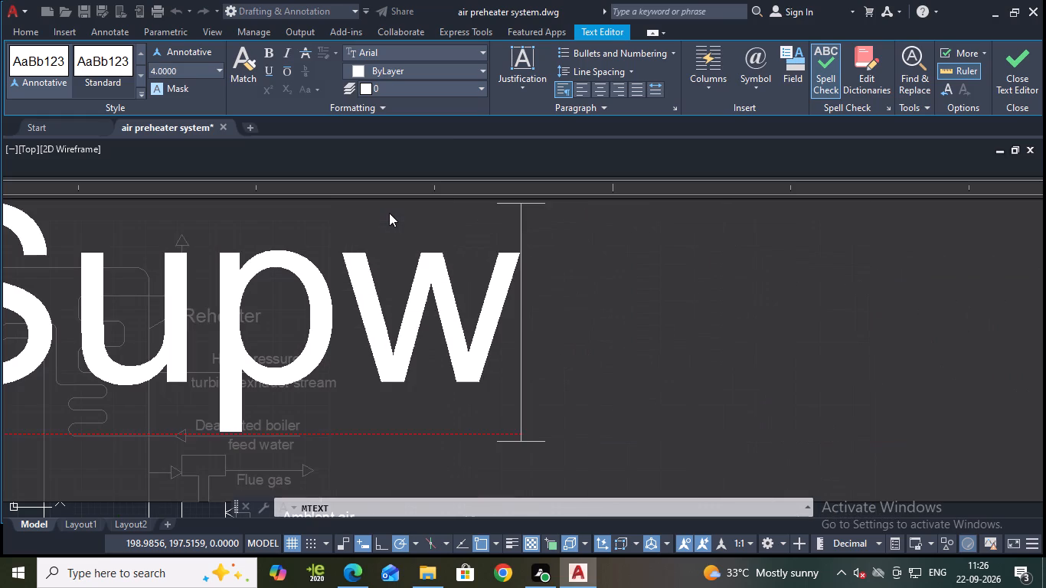
key(BackSpace)
text(er)
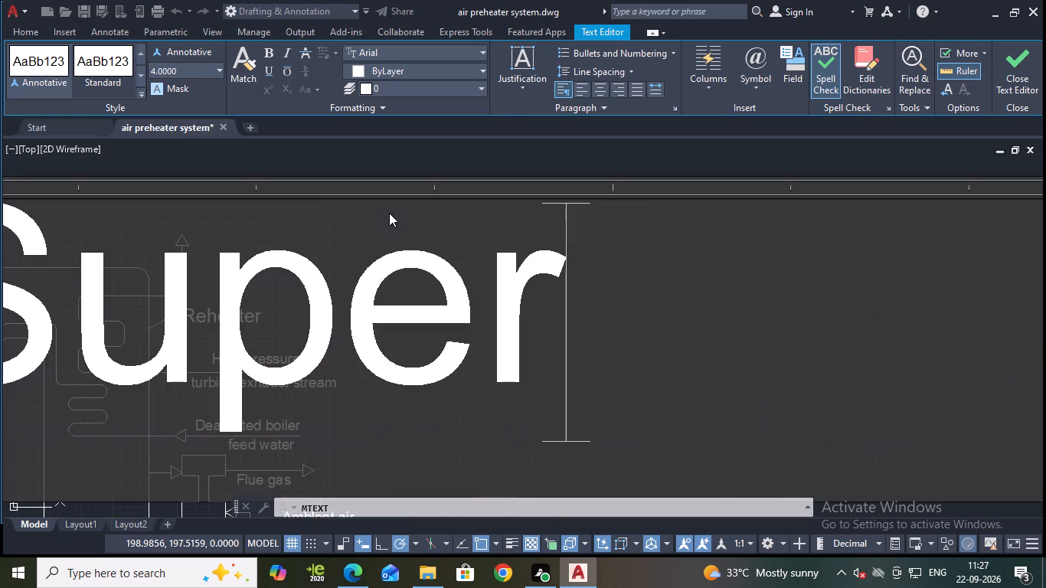
text(heated)
key(space)
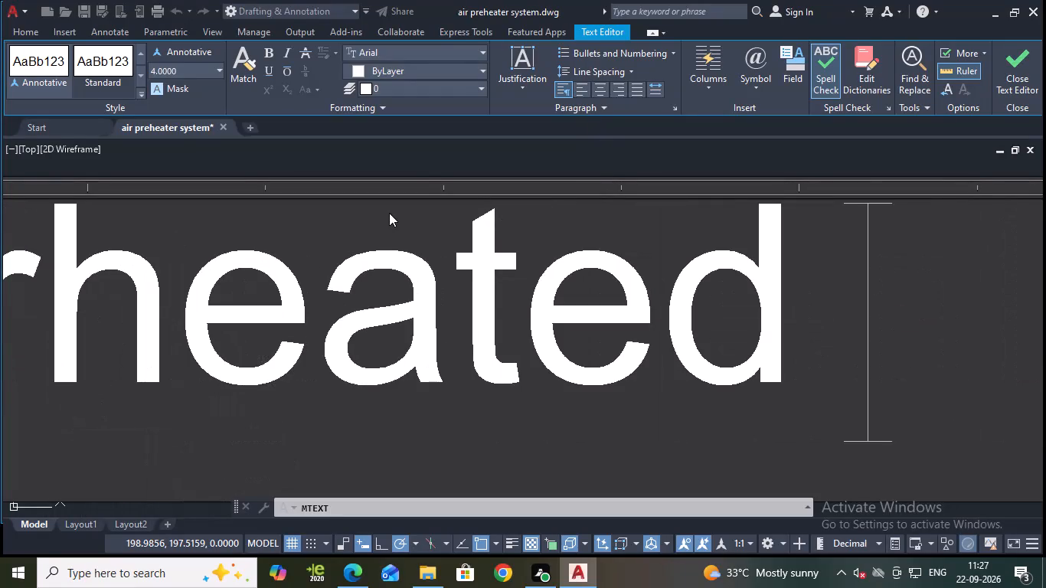
text(steam)
click(1031, 71)
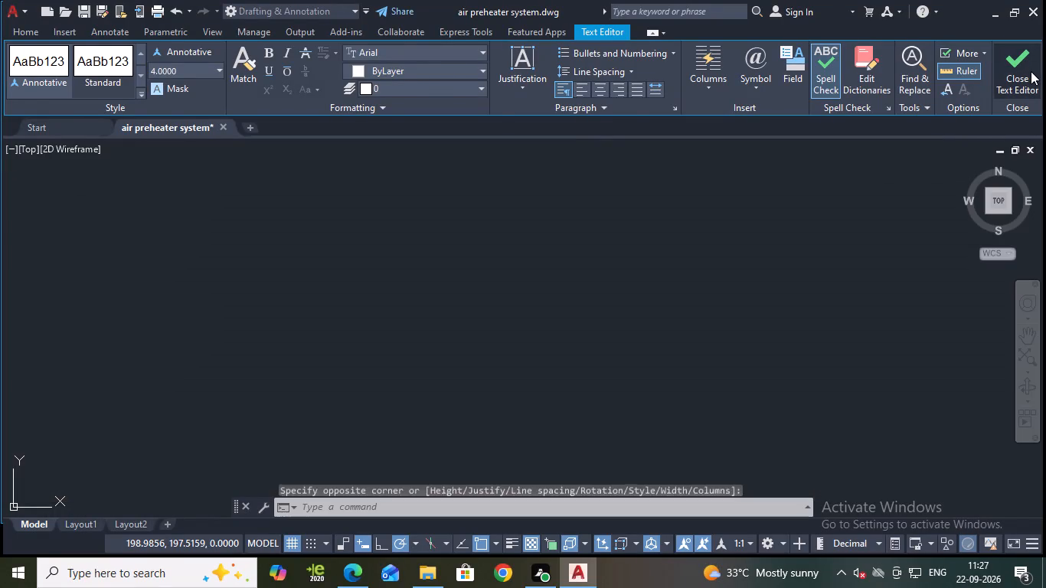
Stretch the height of the "Superheated steam" text frame downward toward the outlet line.
scroll(732, 221, down, 2)
scroll(558, 318, down, 1)
middle_drag(480, 266, 702, 275)
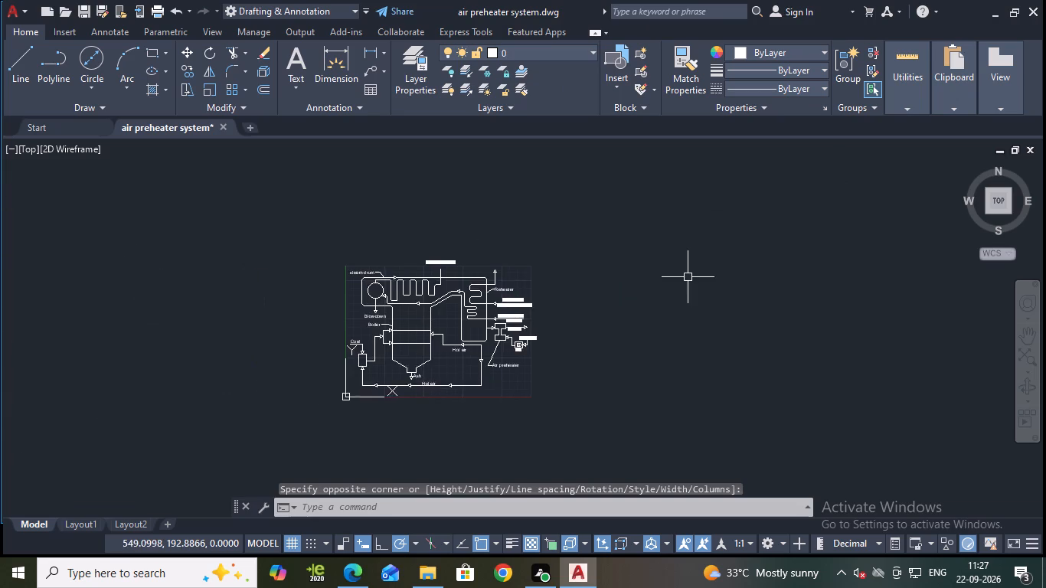
scroll(549, 277, up, 1)
middle_drag(536, 286, 711, 237)
scroll(696, 234, up, 1)
middle_drag(696, 234, 717, 278)
scroll(521, 237, up, 1)
click(497, 229)
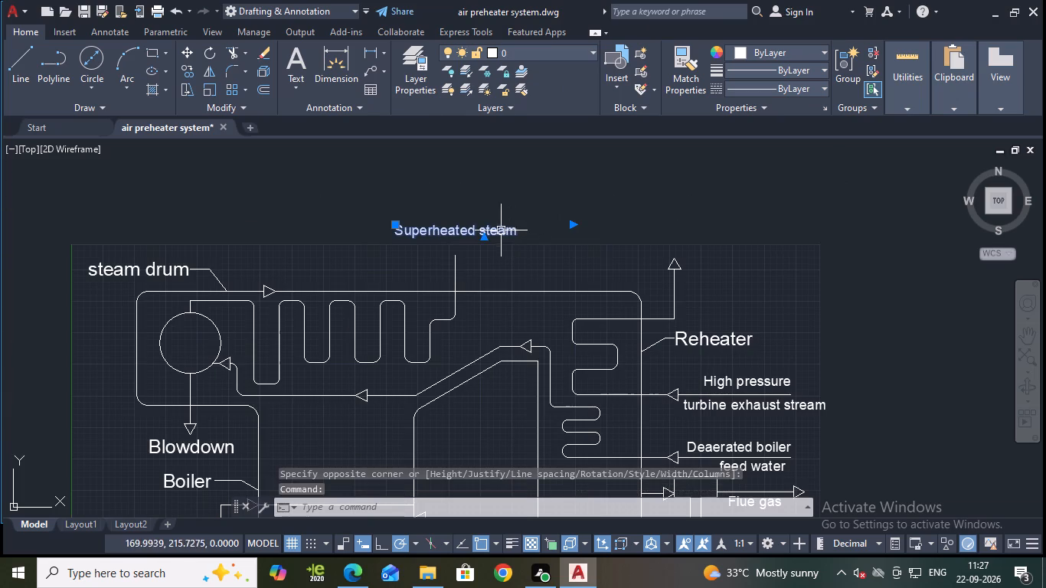
click(483, 238)
click(481, 260)
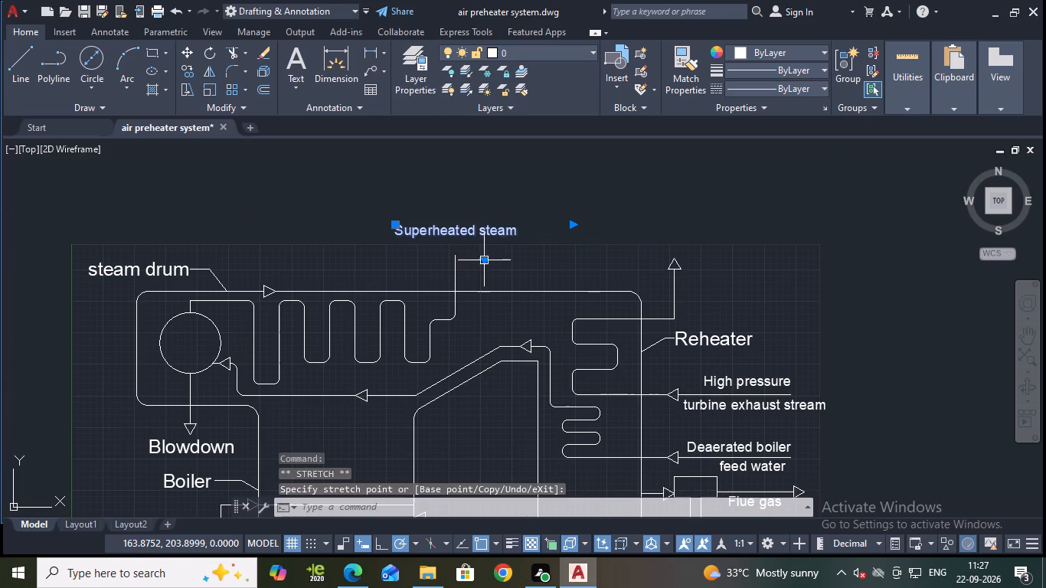
Move the "Superheated steam" label down and slightly left so it sits directly above the end of the vertical outlet line.
click(398, 220)
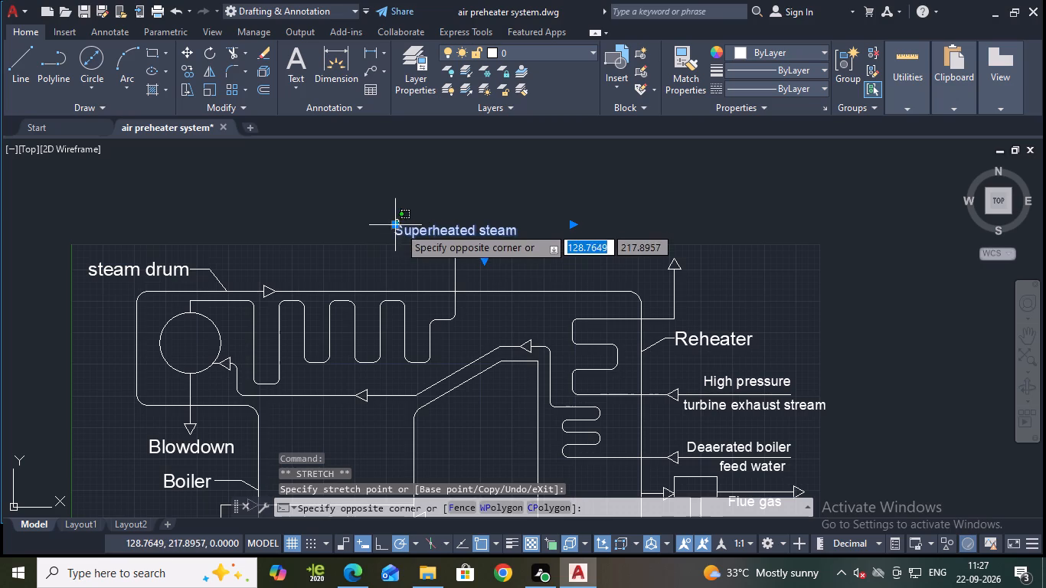
scroll(396, 240, up, 2)
click(390, 214)
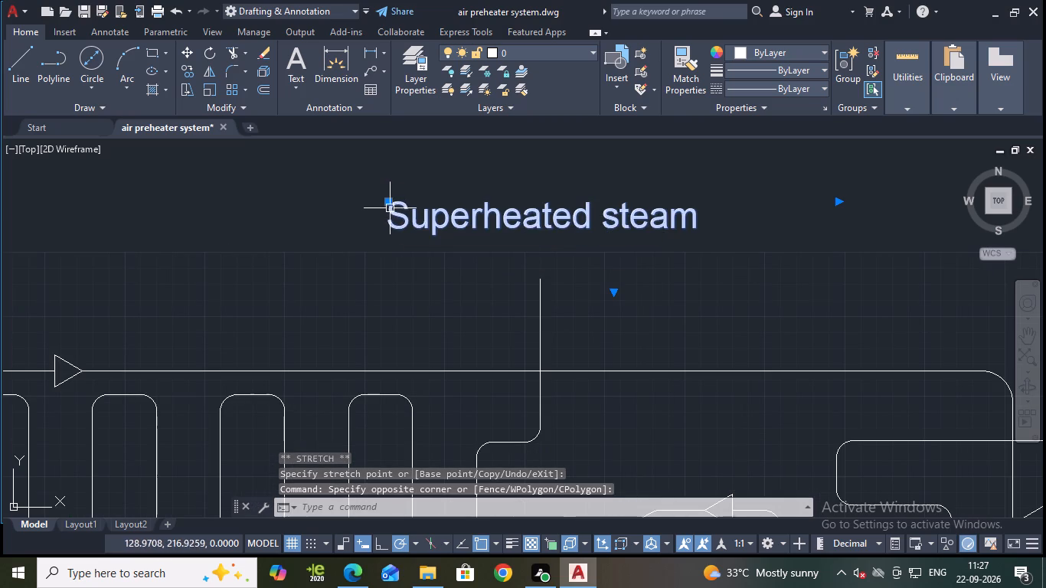
click(387, 203)
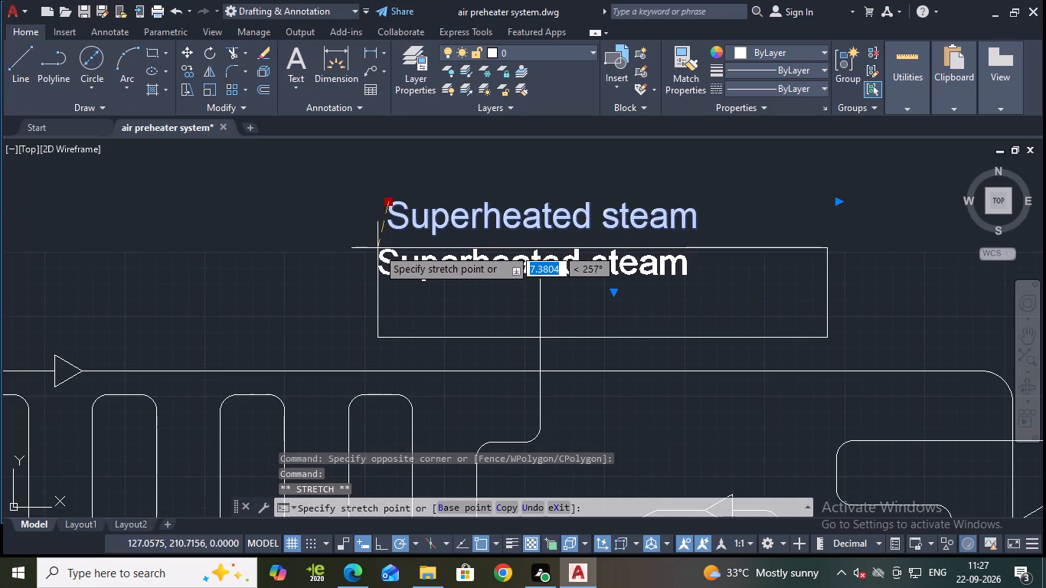
click(378, 250)
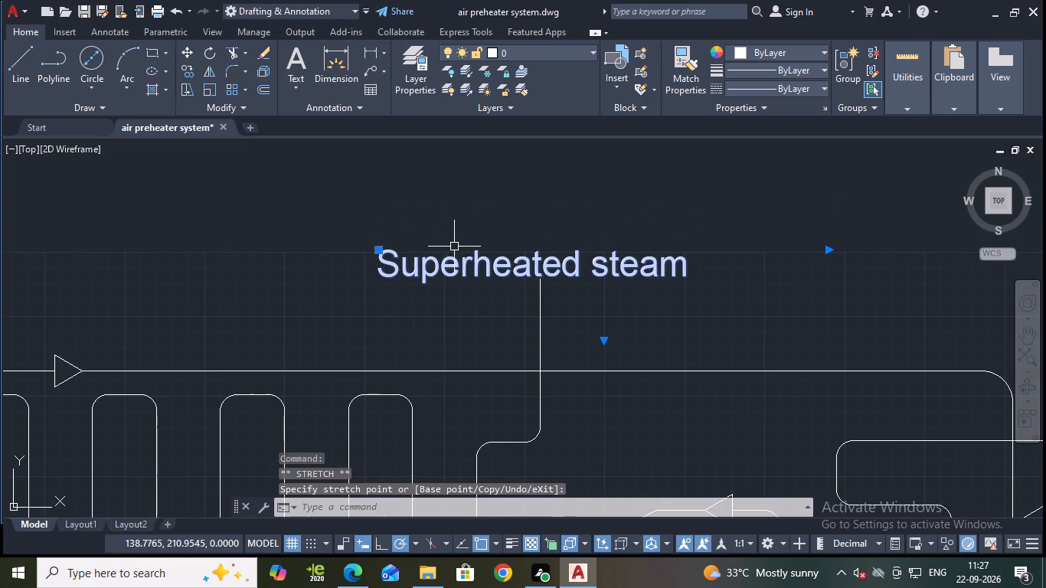
key(Escape)
Save the drawing with the "Superheated steam" label in place.
scroll(587, 229, down, 1)
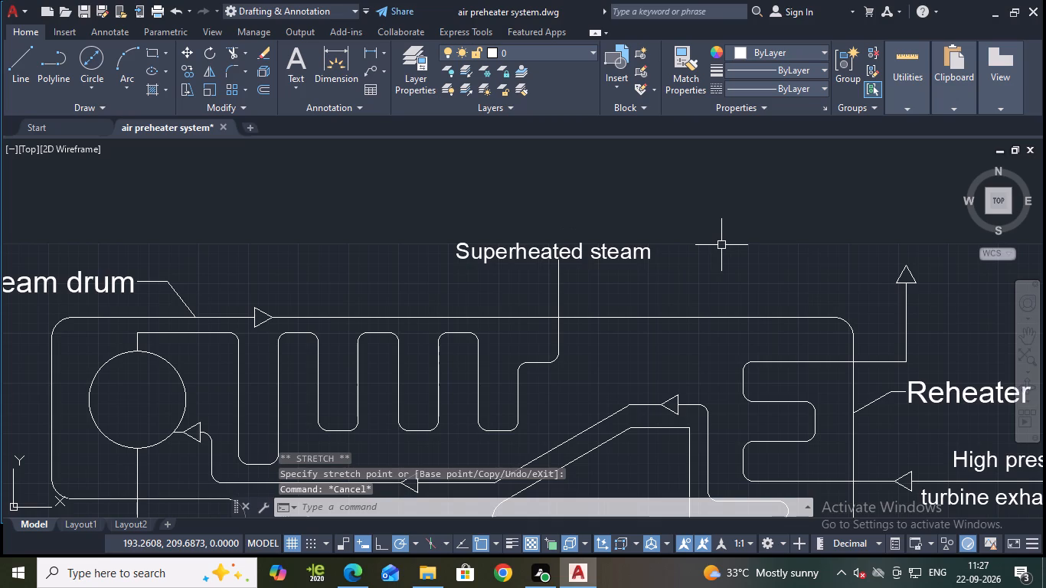
key(ctrl+s)
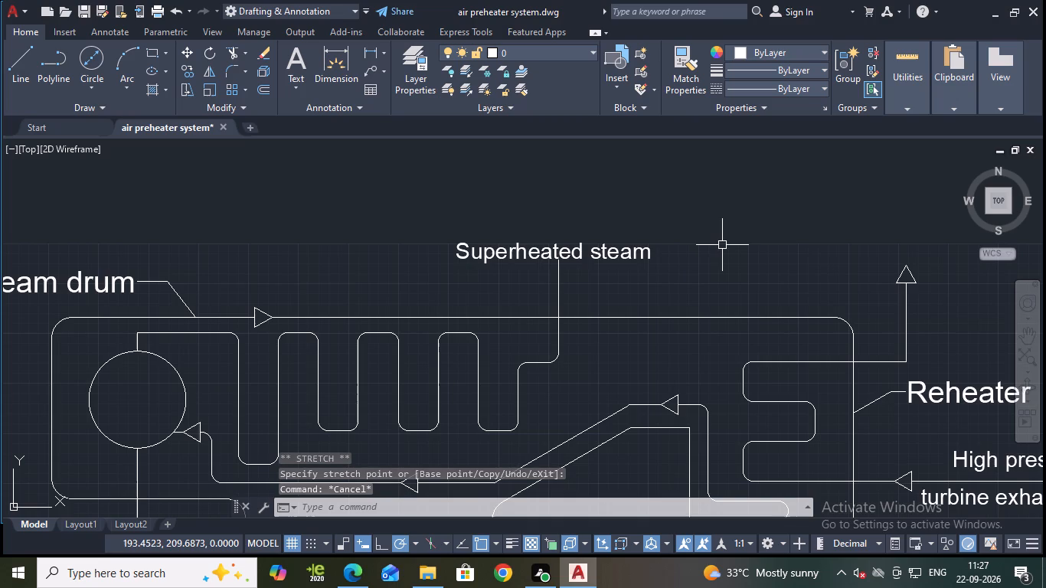
Copy the flow arrowhead on the boiler's top line onto the coil's third upper bend and the steam drum outlet line.
scroll(530, 317, down, 2)
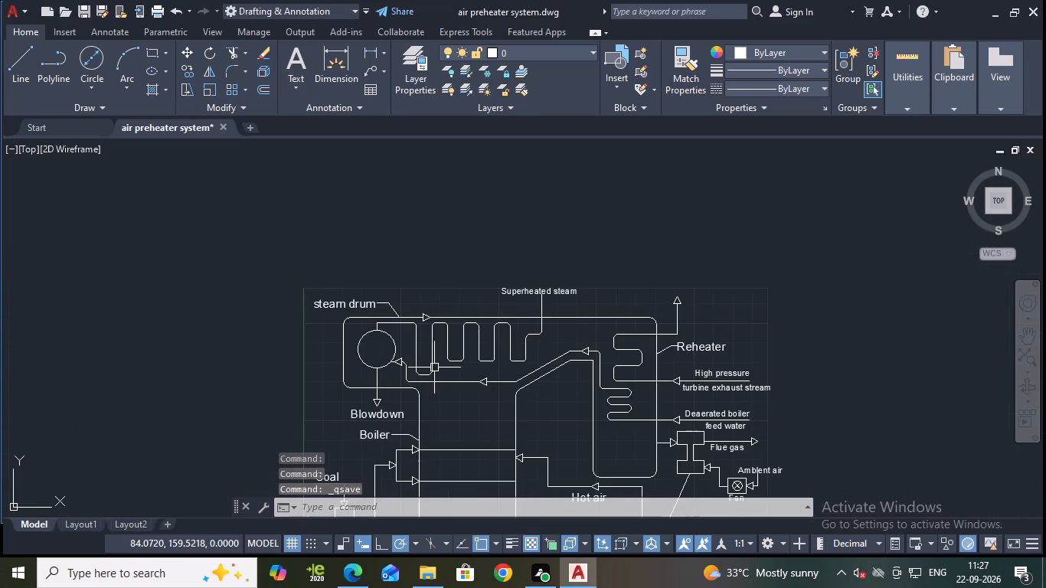
scroll(434, 367, up, 1)
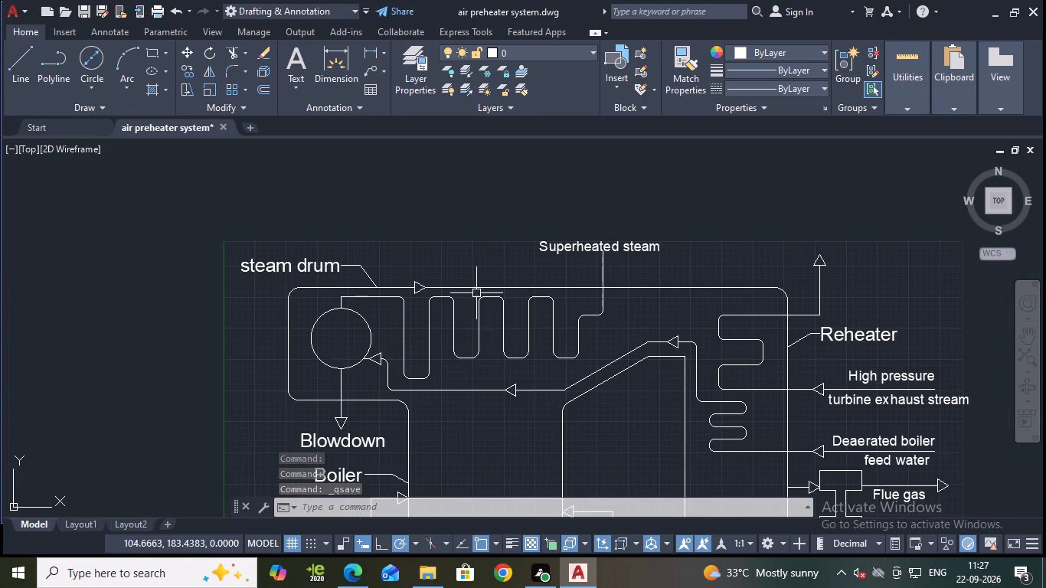
scroll(435, 310, up, 2)
click(378, 263)
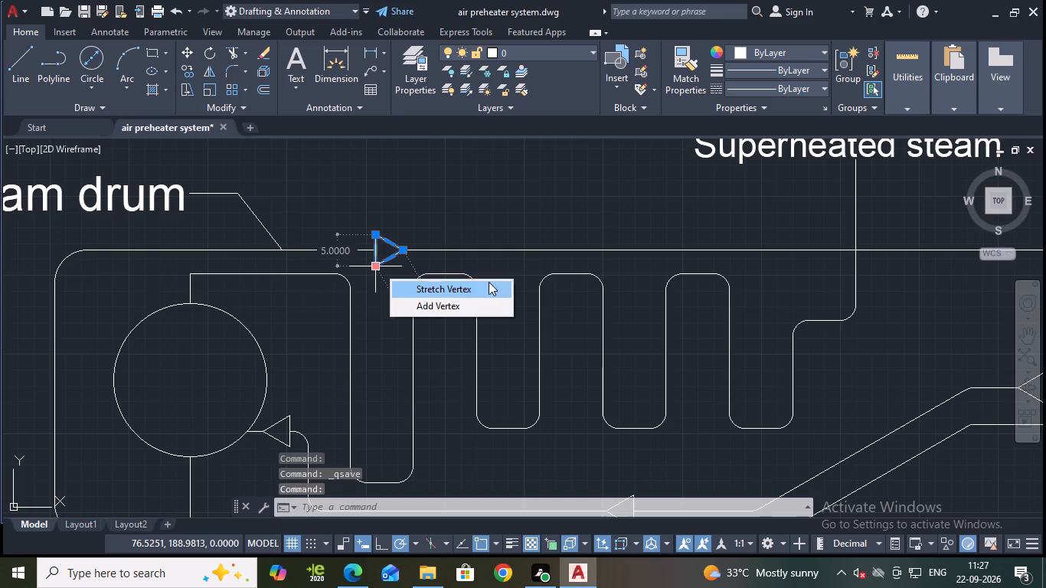
text(co)
key(Return)
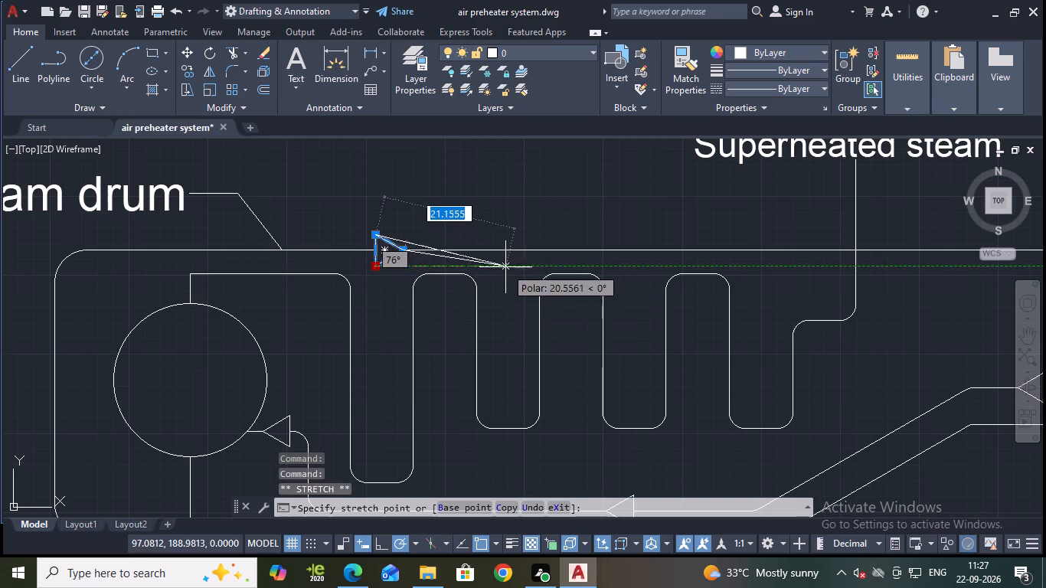
key(Escape)
text(co)
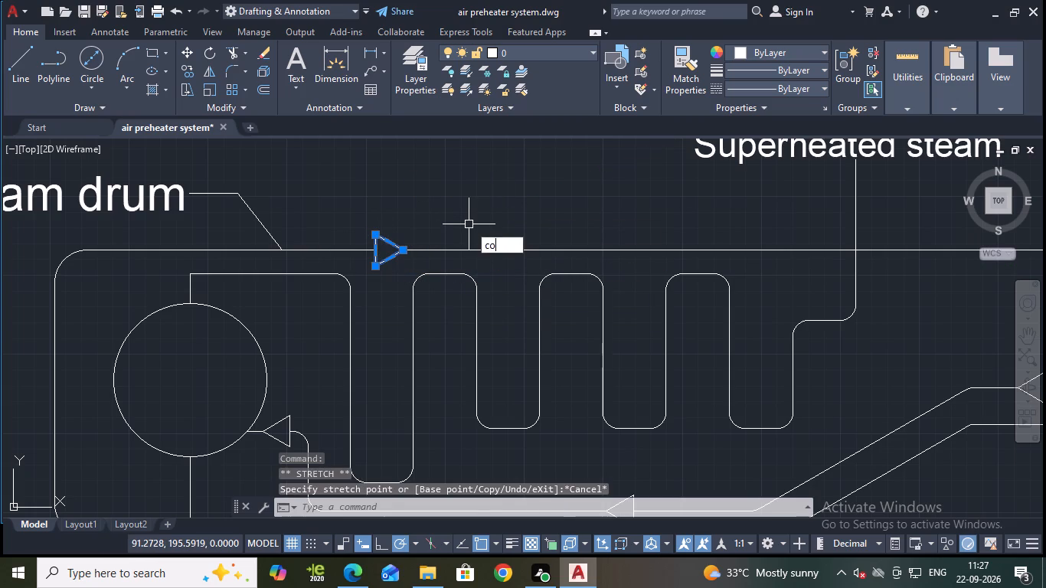
key(Return)
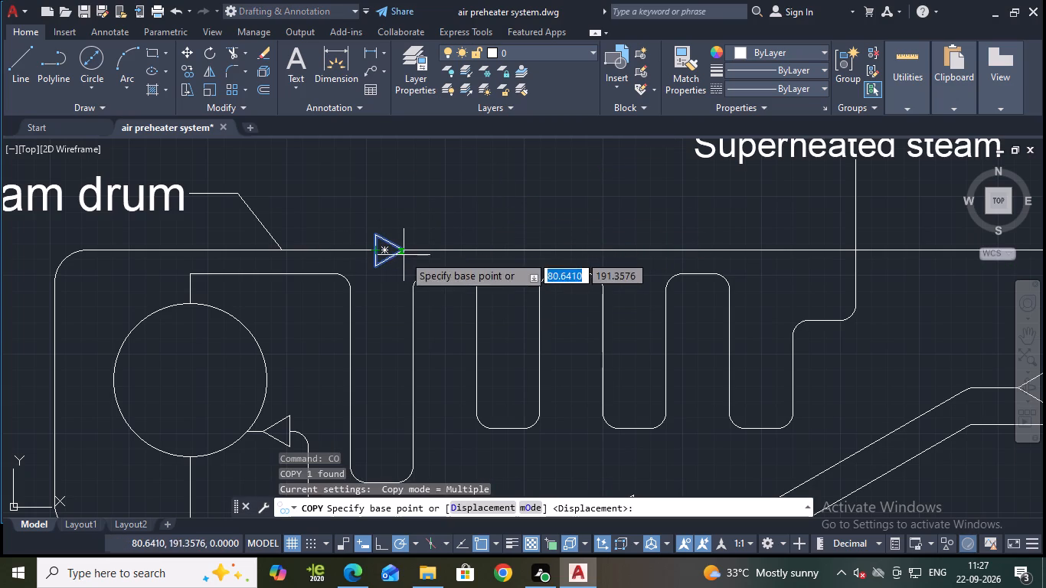
scroll(400, 252, up, 2)
click(400, 250)
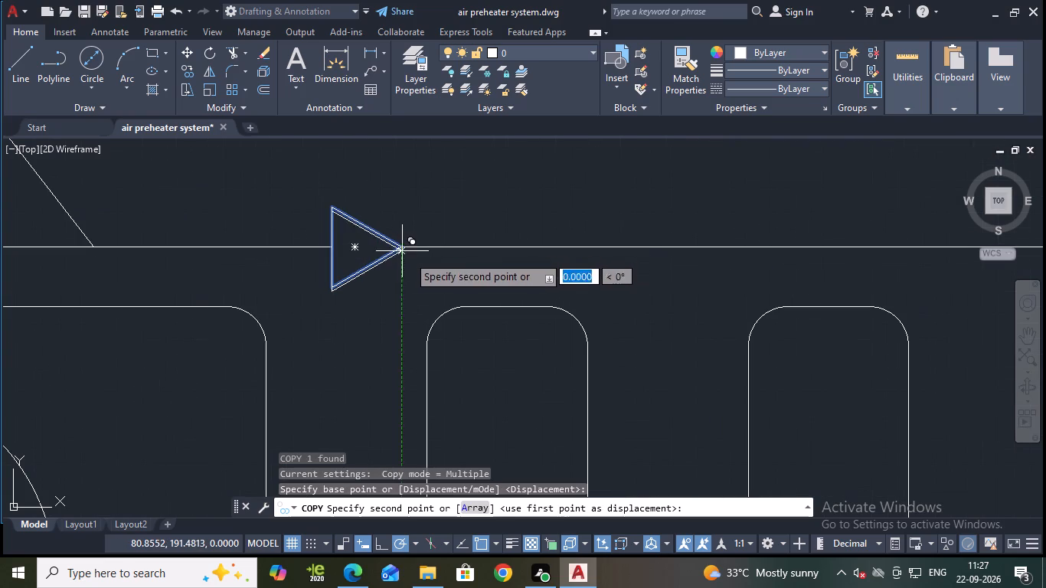
scroll(686, 320, down, 2)
middle_drag(687, 329, 629, 318)
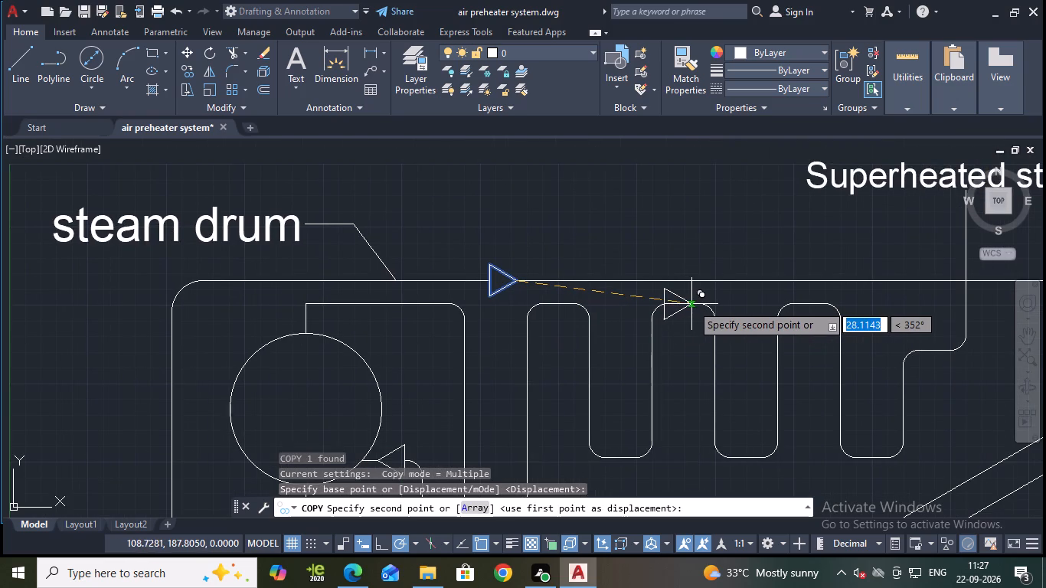
click(696, 304)
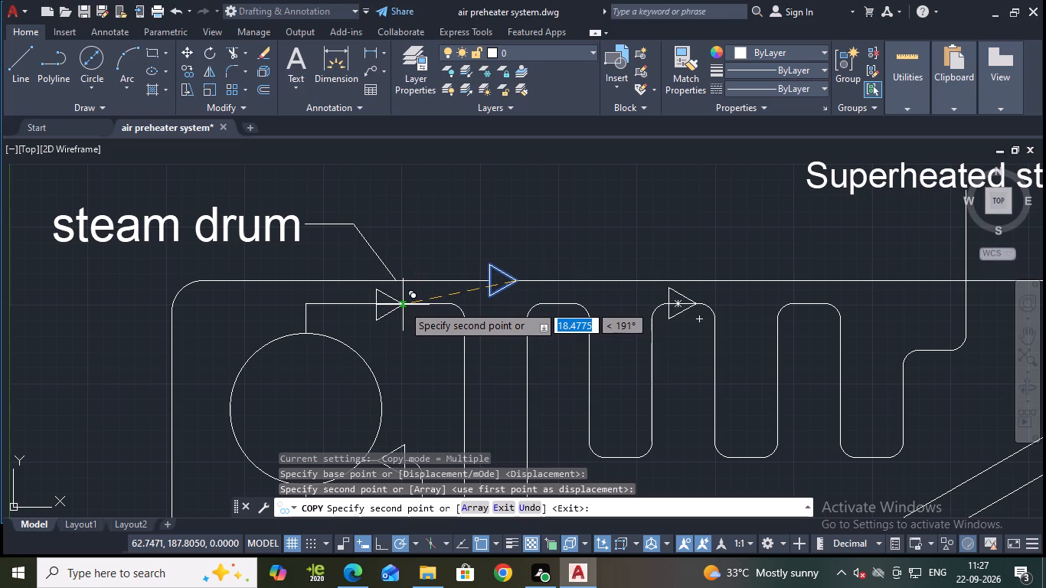
click(403, 305)
scroll(459, 327, down, 2)
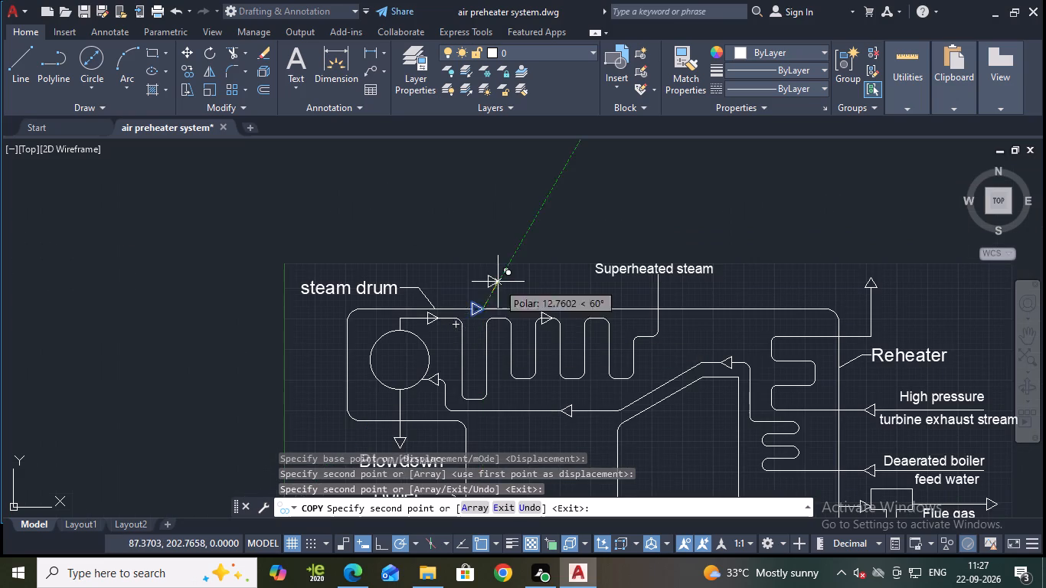
key(Escape)
Trim the line segments passing through the two arrowheads on the drum outlet line and the superheater coil.
scroll(464, 332, up, 2)
text(tr)
key(Return)
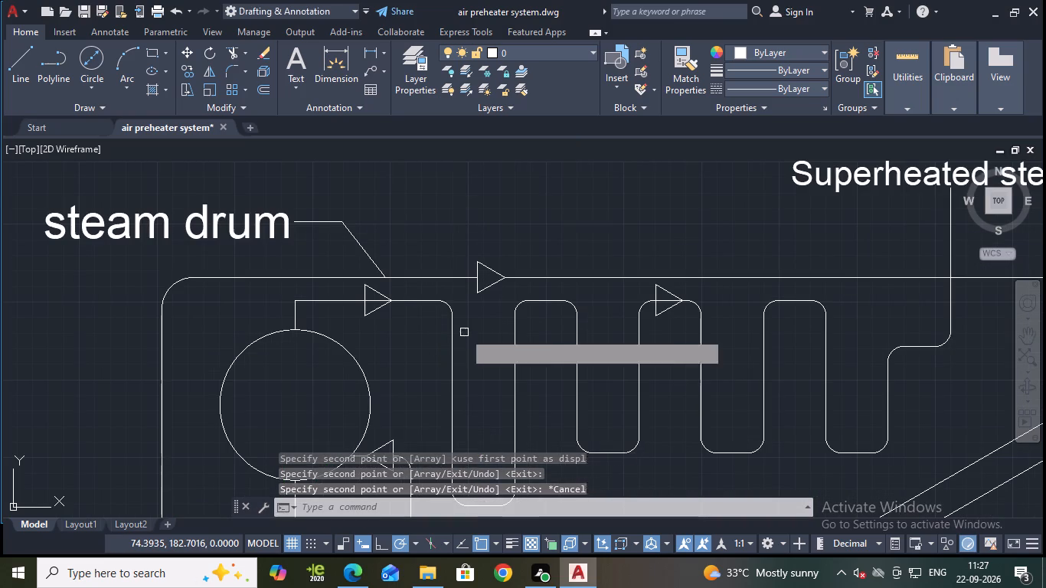
scroll(369, 300, up, 1)
click(369, 302)
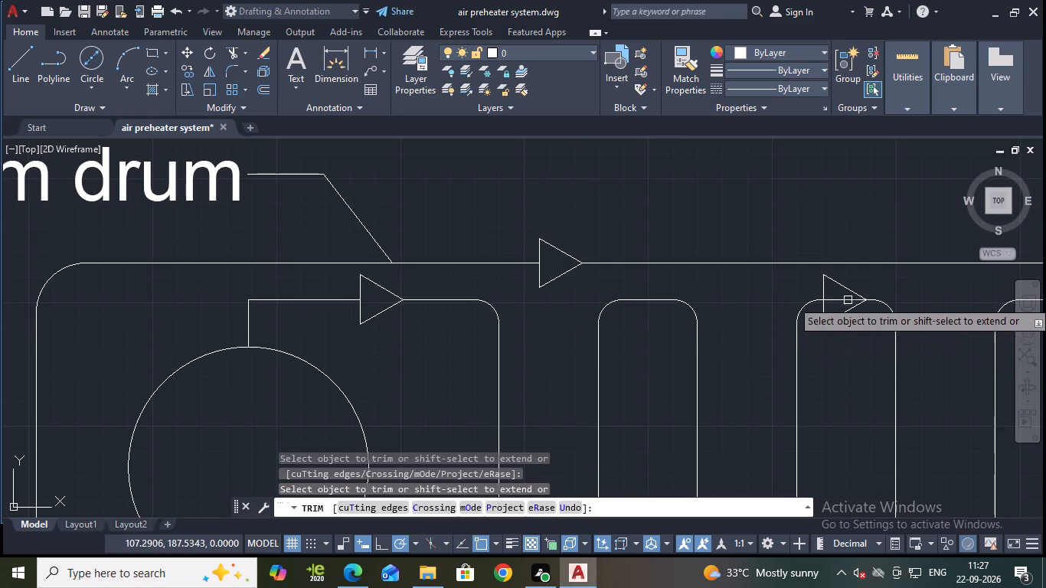
click(845, 301)
scroll(845, 301, down, 2)
middle_drag(835, 332, 794, 316)
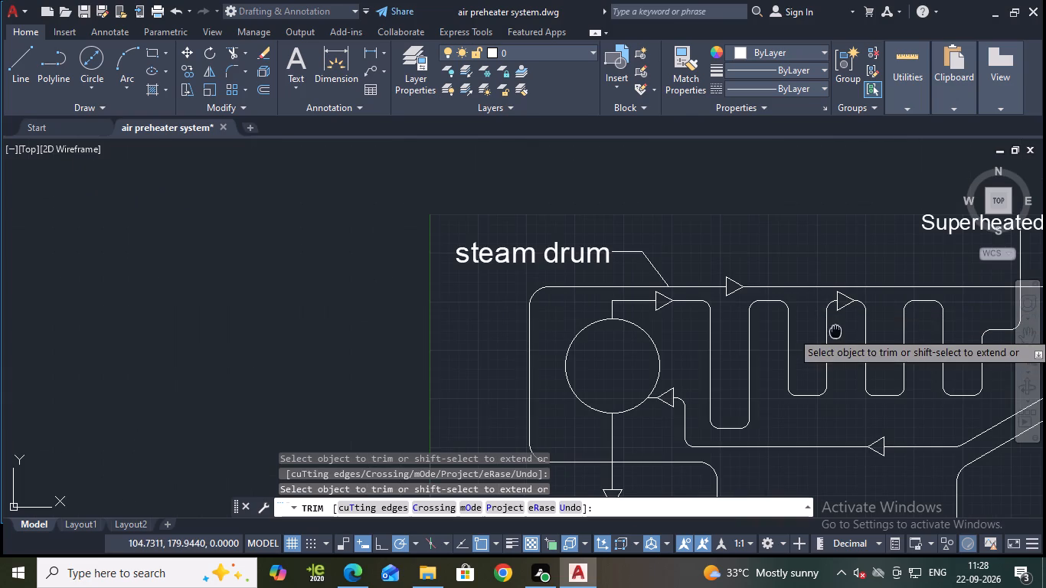
middle_drag(794, 316, 698, 273)
key(Escape)
Save the drawing with the superheater coil arrowheads in place.
key(ctrl+s)
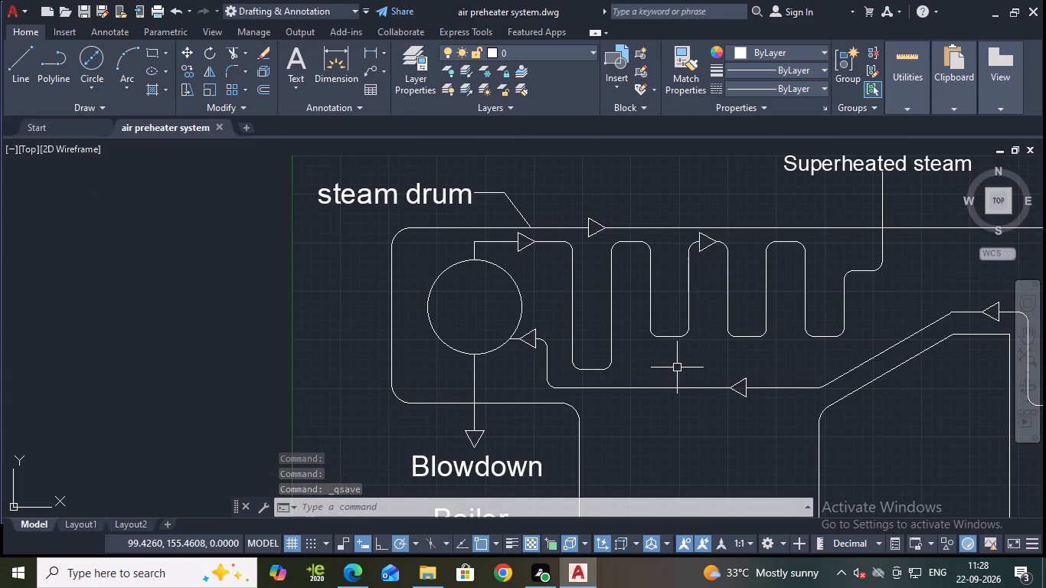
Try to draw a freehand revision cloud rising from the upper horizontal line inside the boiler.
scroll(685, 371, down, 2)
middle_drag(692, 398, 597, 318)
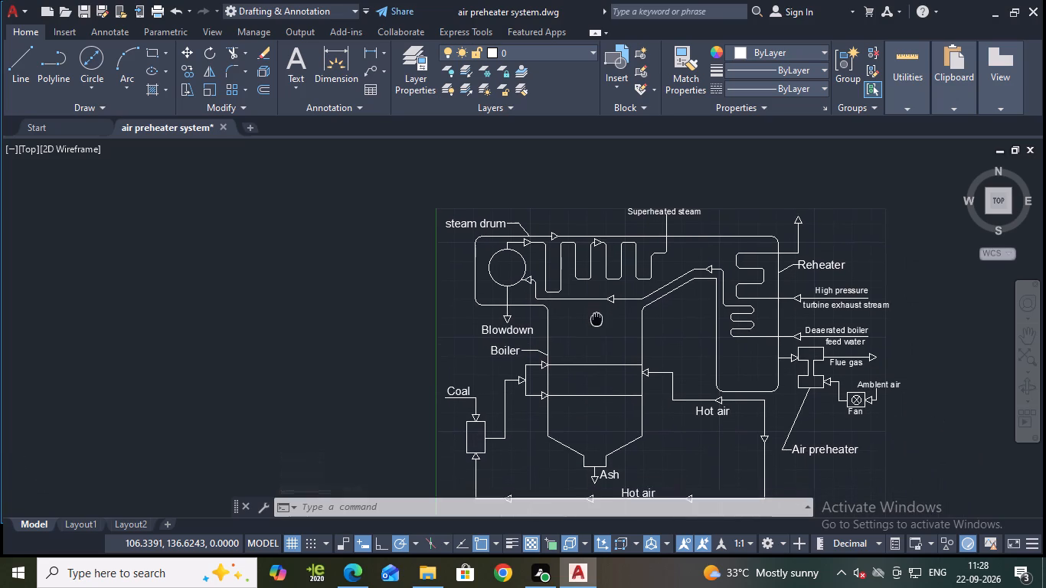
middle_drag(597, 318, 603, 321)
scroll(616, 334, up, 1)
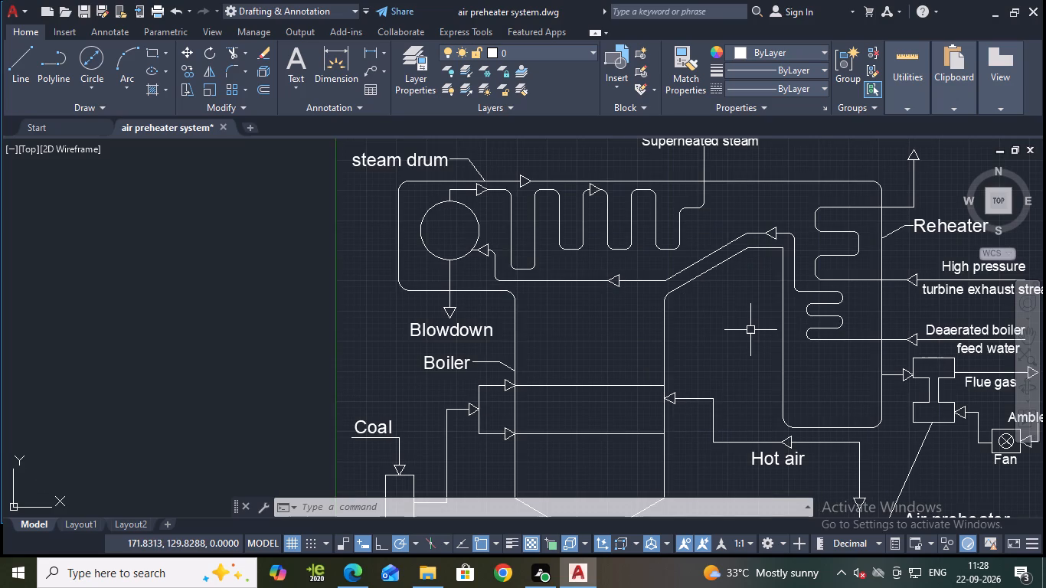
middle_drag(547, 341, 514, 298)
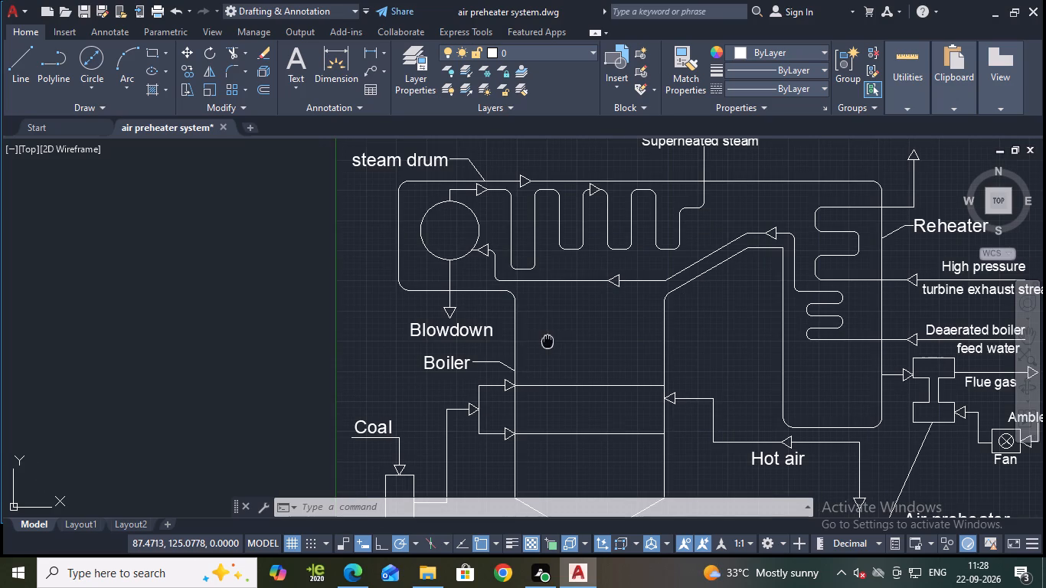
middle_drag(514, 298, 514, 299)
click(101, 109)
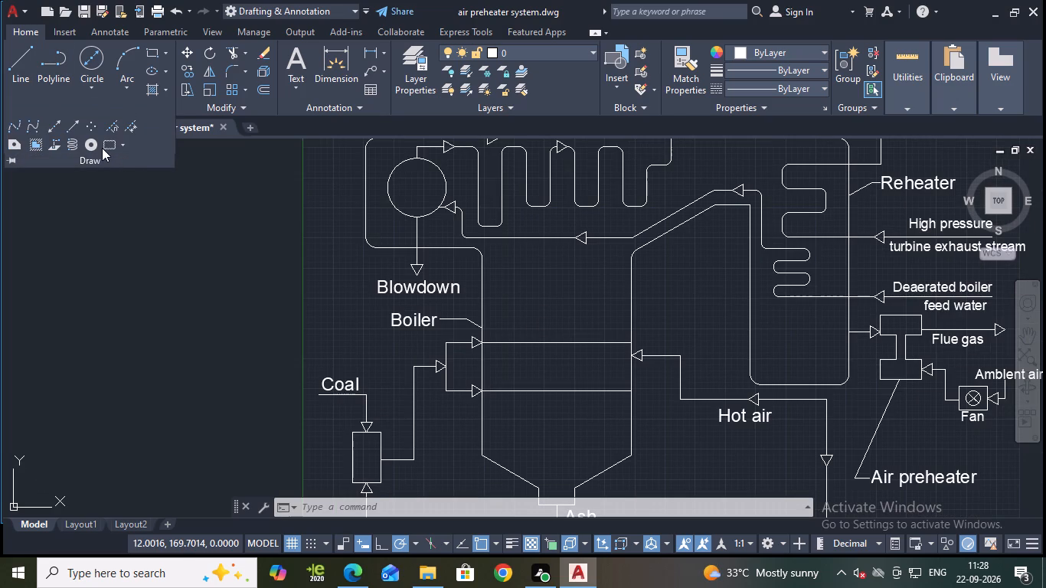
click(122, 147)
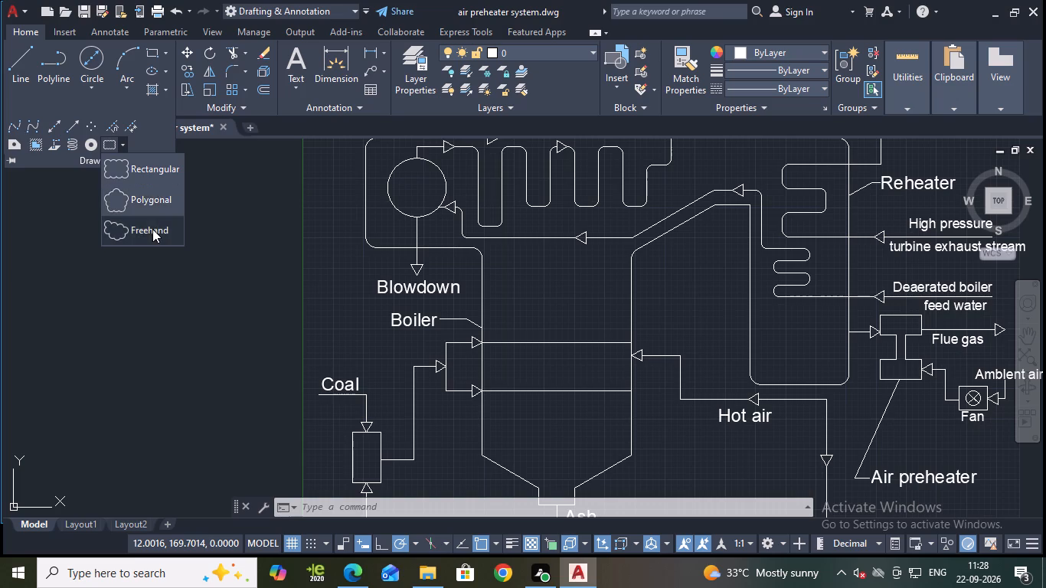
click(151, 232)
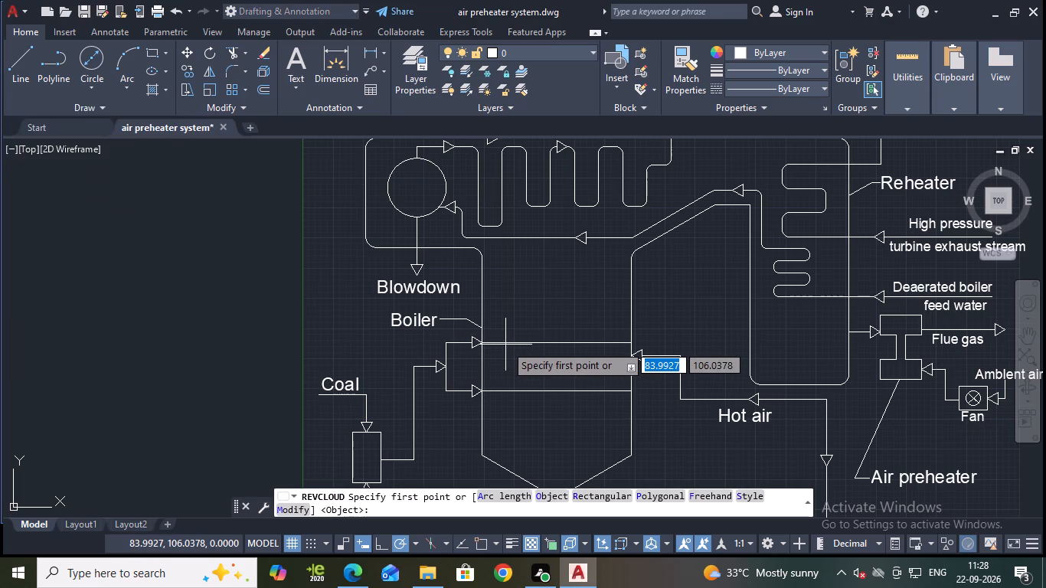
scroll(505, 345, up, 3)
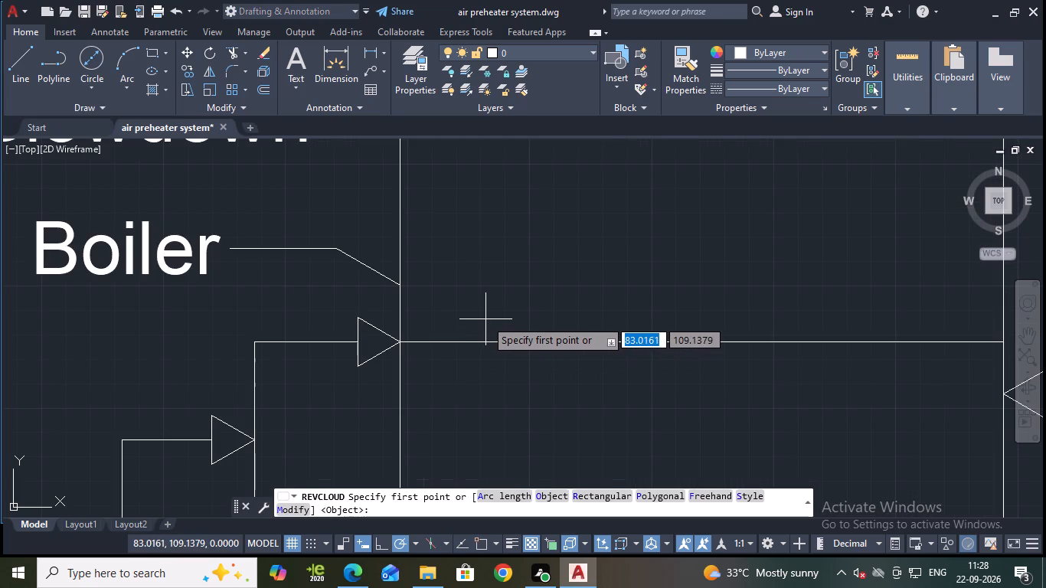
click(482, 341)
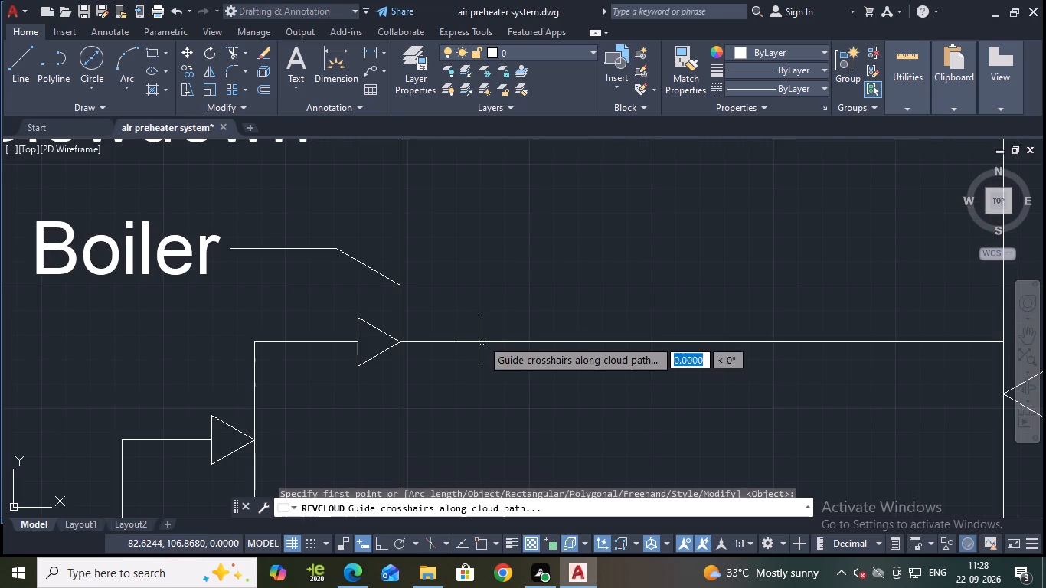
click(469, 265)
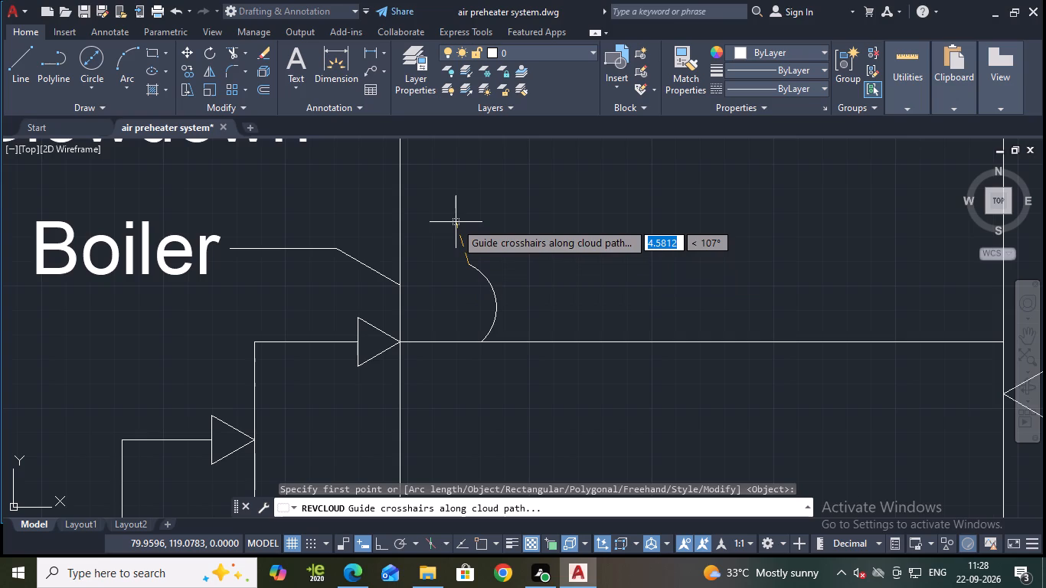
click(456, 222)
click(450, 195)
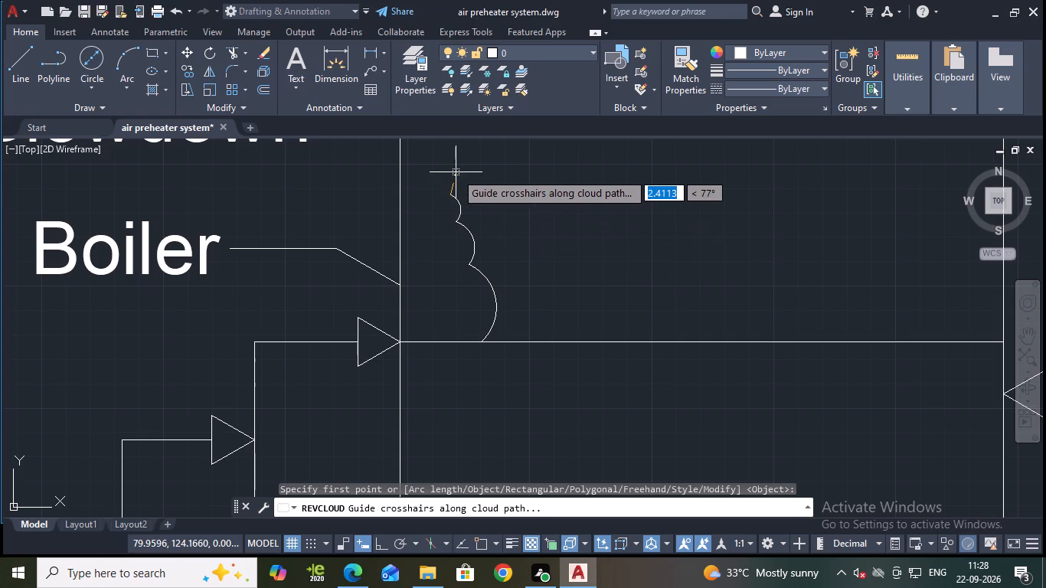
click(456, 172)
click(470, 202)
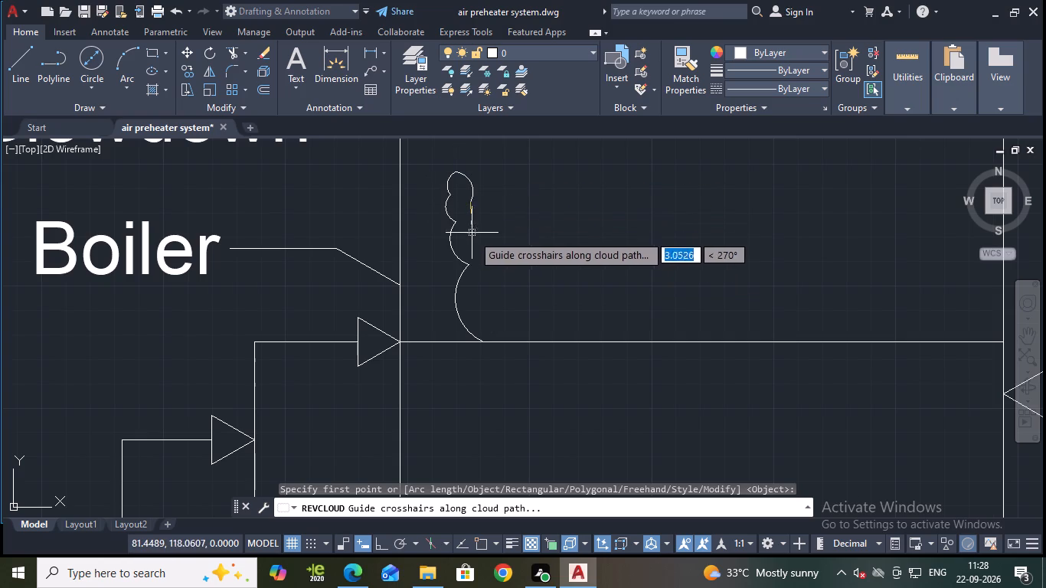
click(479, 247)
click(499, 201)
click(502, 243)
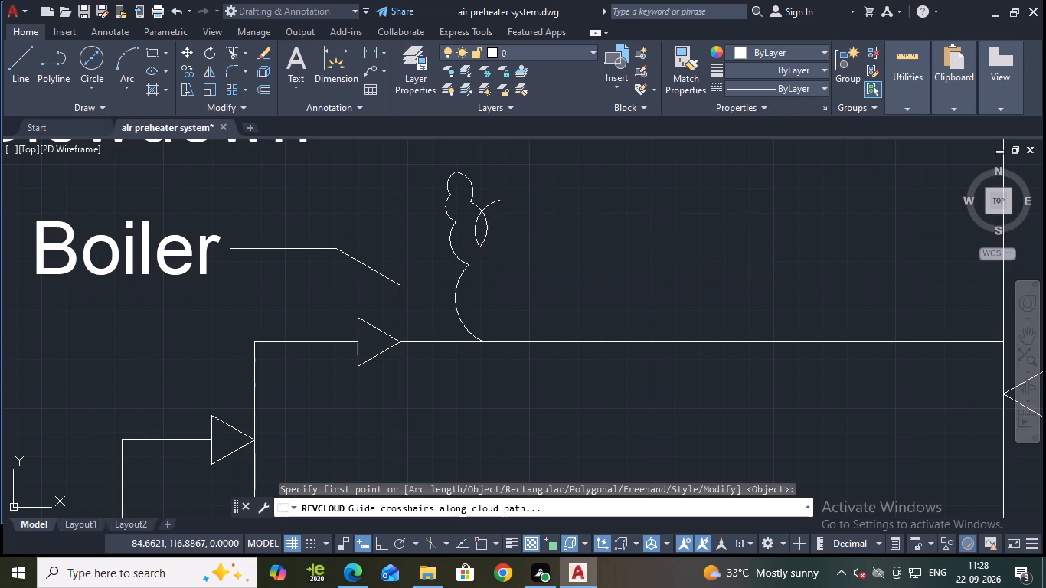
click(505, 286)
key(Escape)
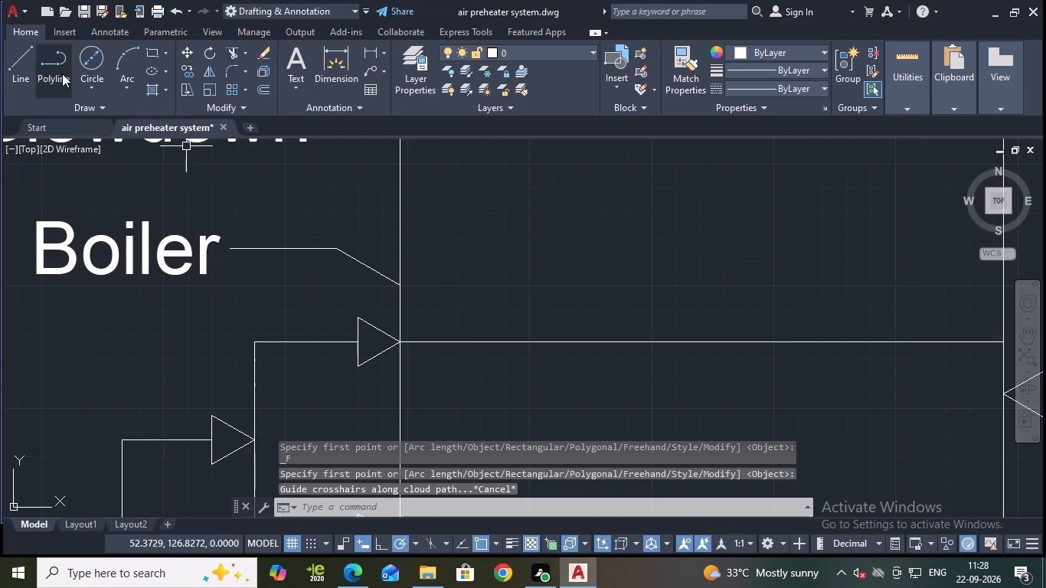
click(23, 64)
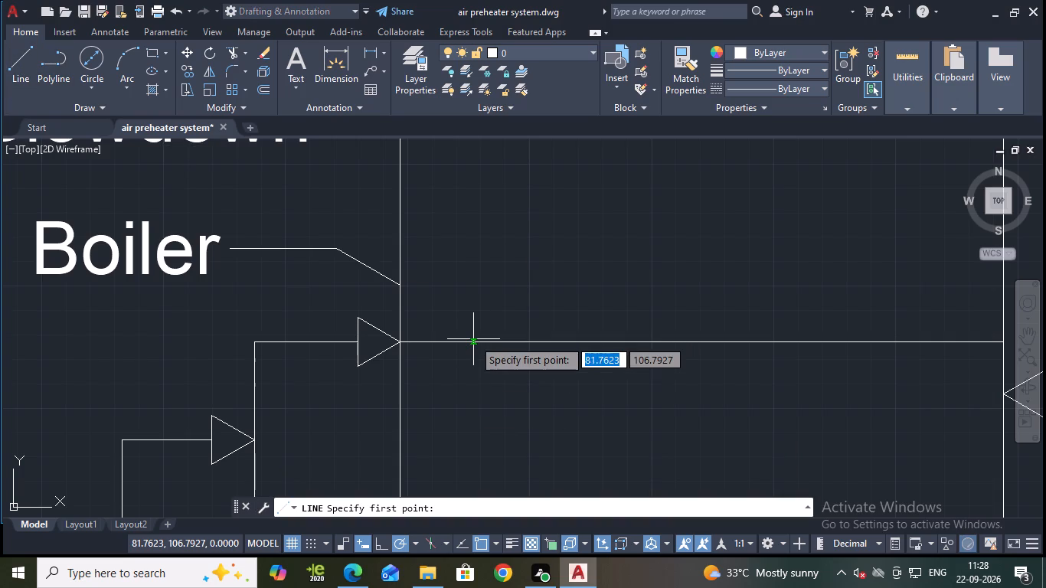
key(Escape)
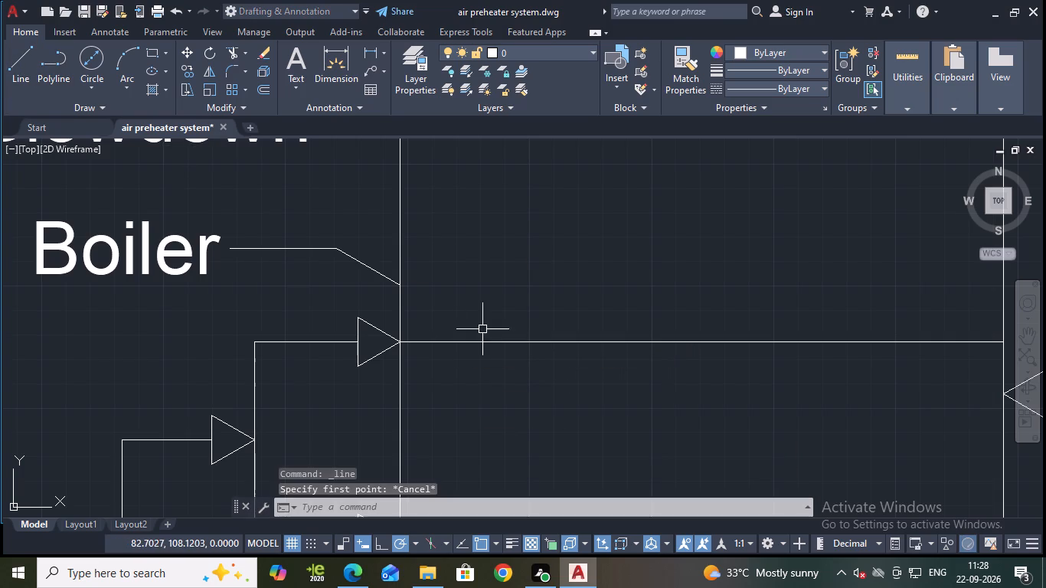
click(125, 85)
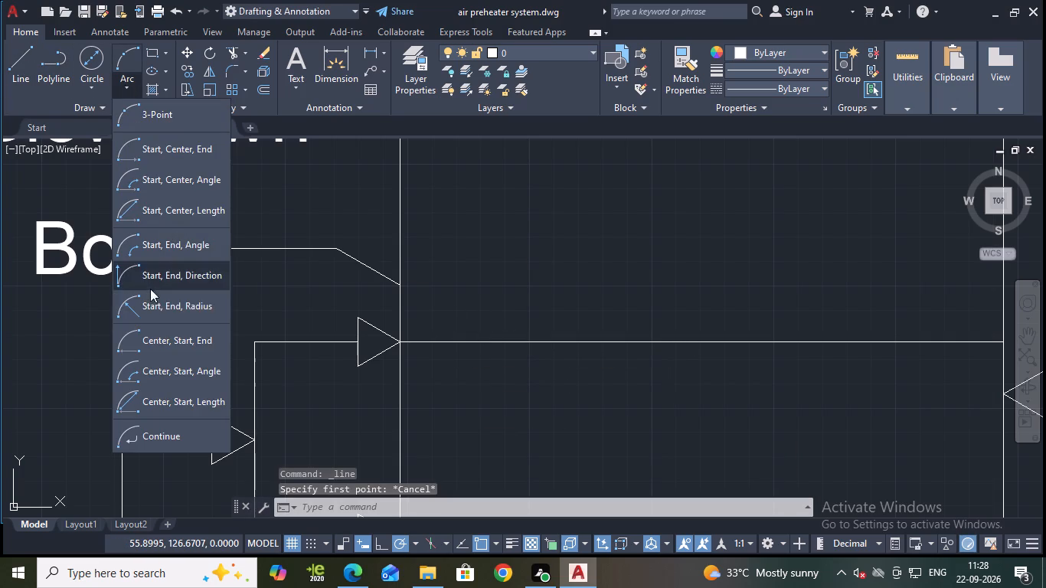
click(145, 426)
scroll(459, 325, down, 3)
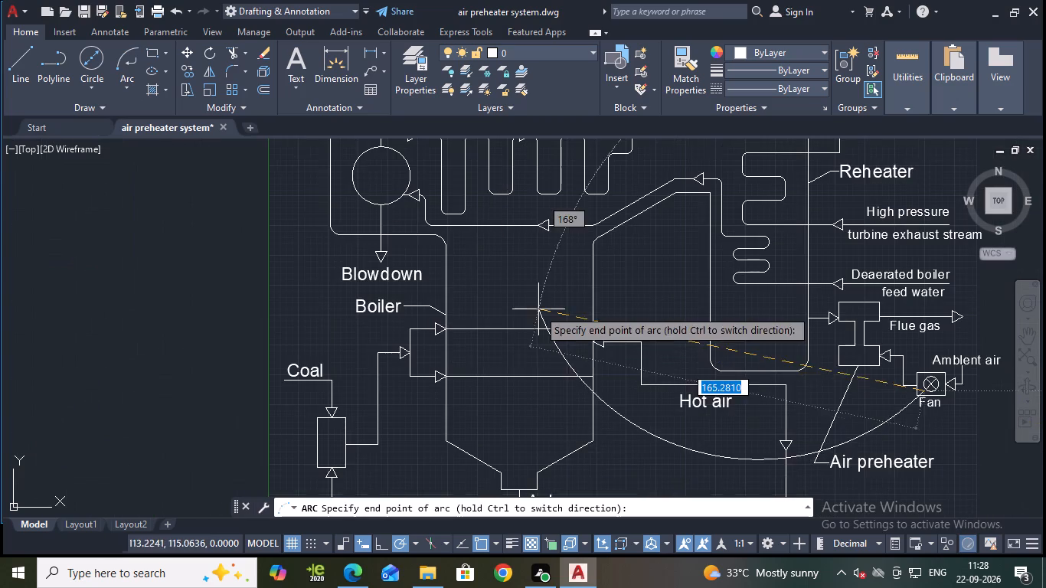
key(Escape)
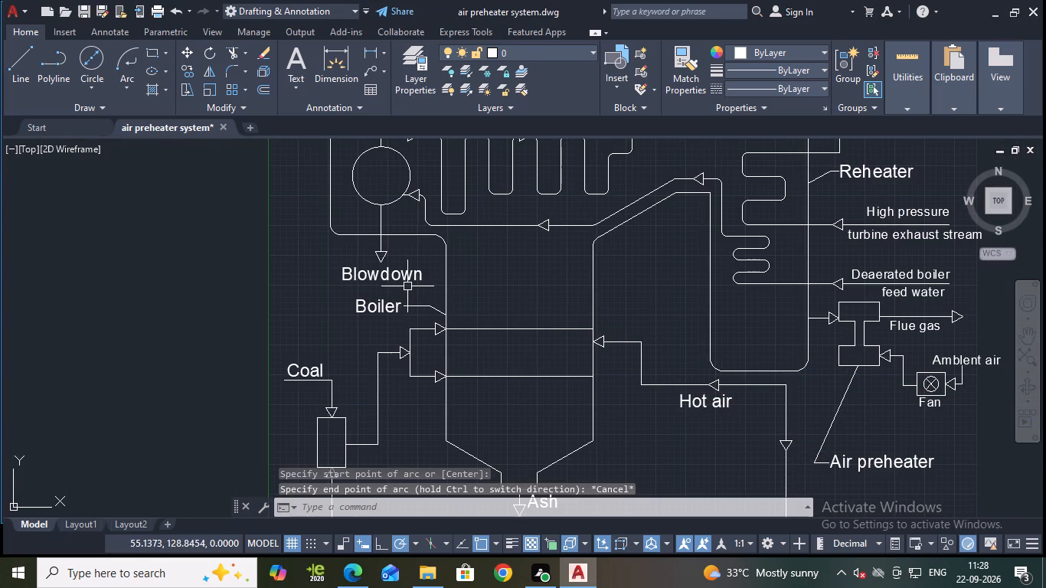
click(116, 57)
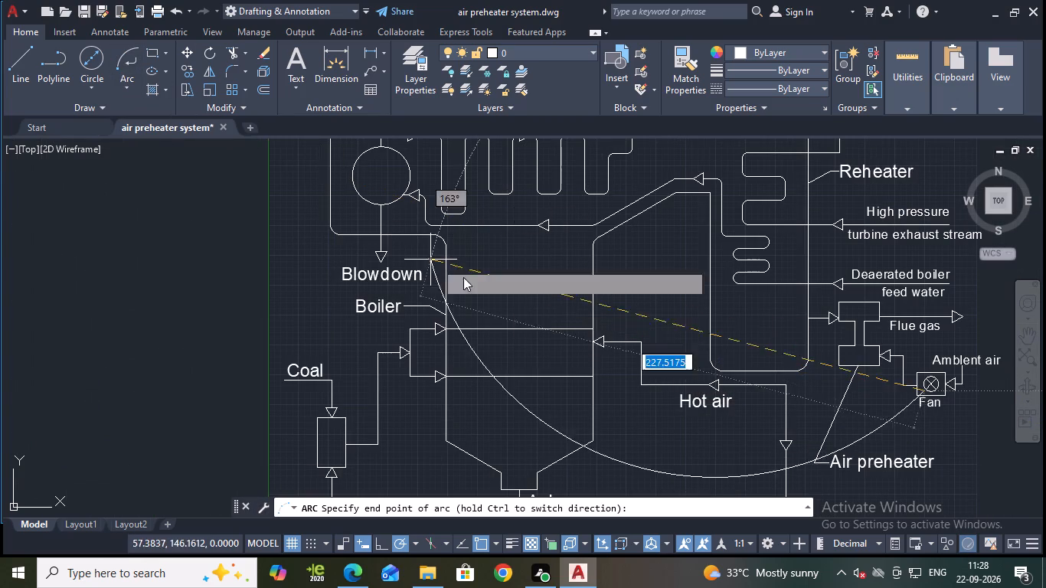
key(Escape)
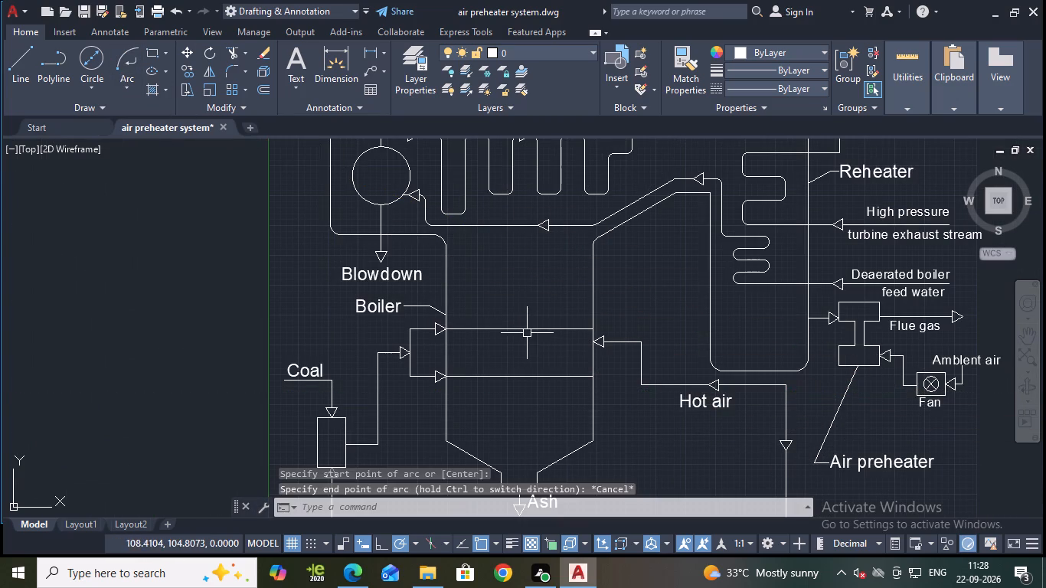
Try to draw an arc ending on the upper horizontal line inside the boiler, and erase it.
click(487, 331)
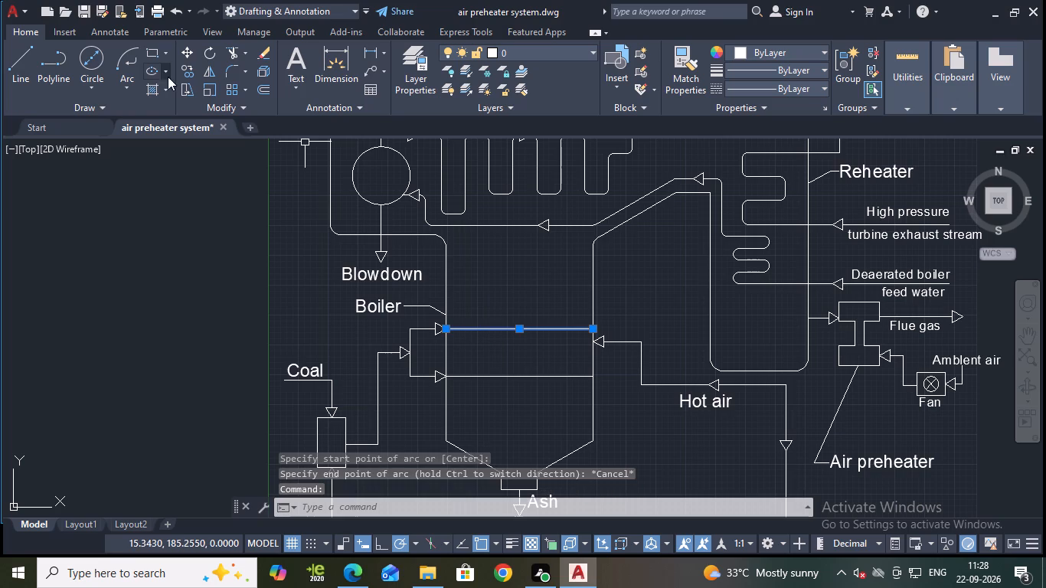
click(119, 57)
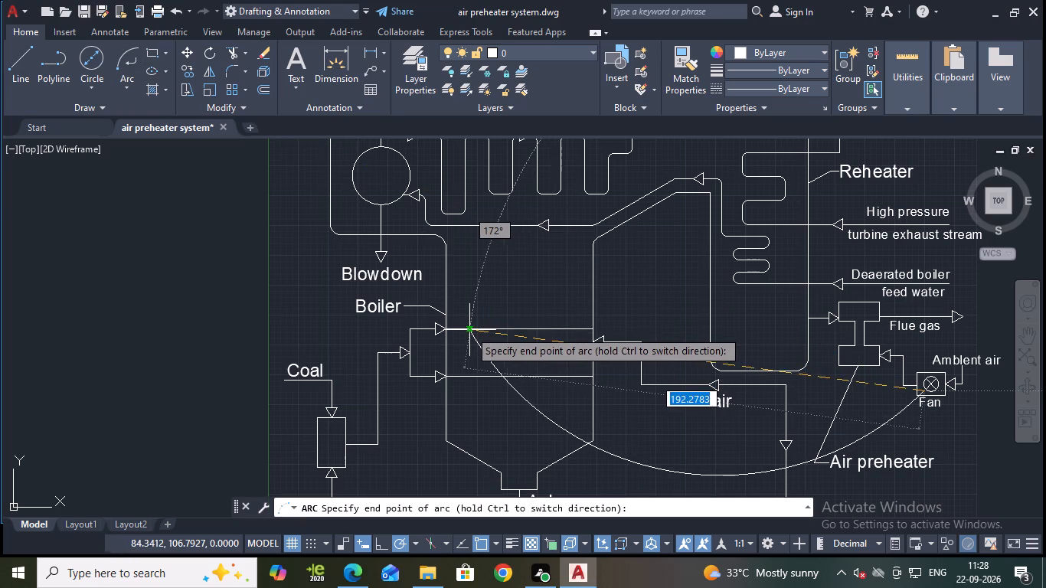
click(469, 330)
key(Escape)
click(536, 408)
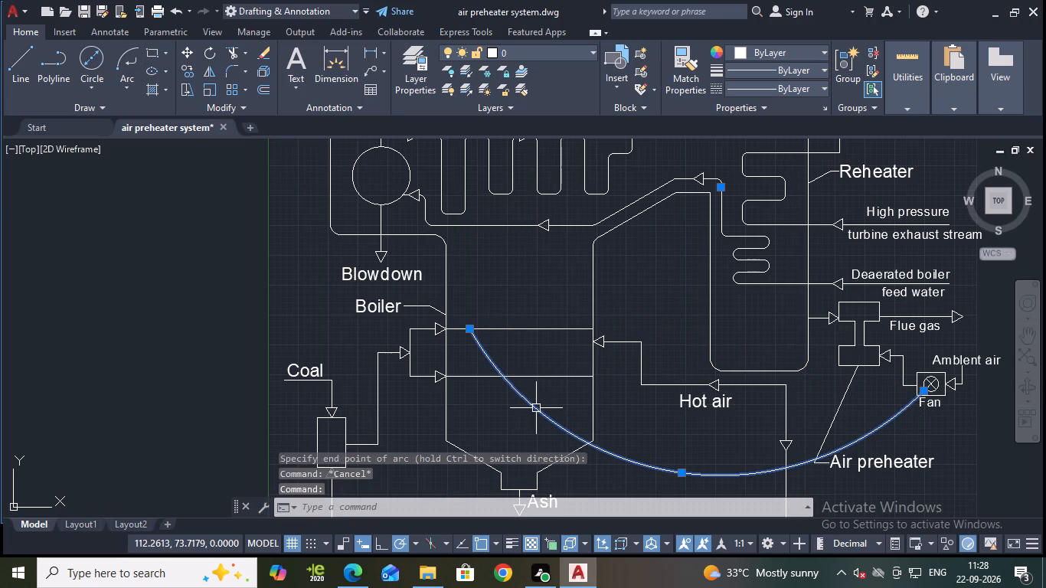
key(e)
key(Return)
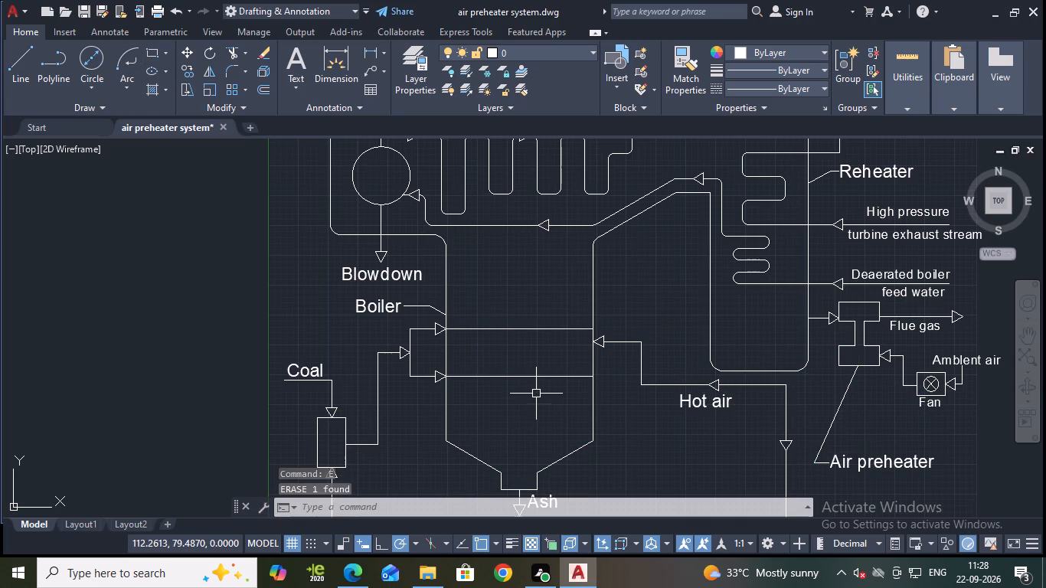
Draw a jagged flame outline of connected lines inside the boiler, starting and ending on the upper horizontal line and spanning nearly its full width.
click(18, 59)
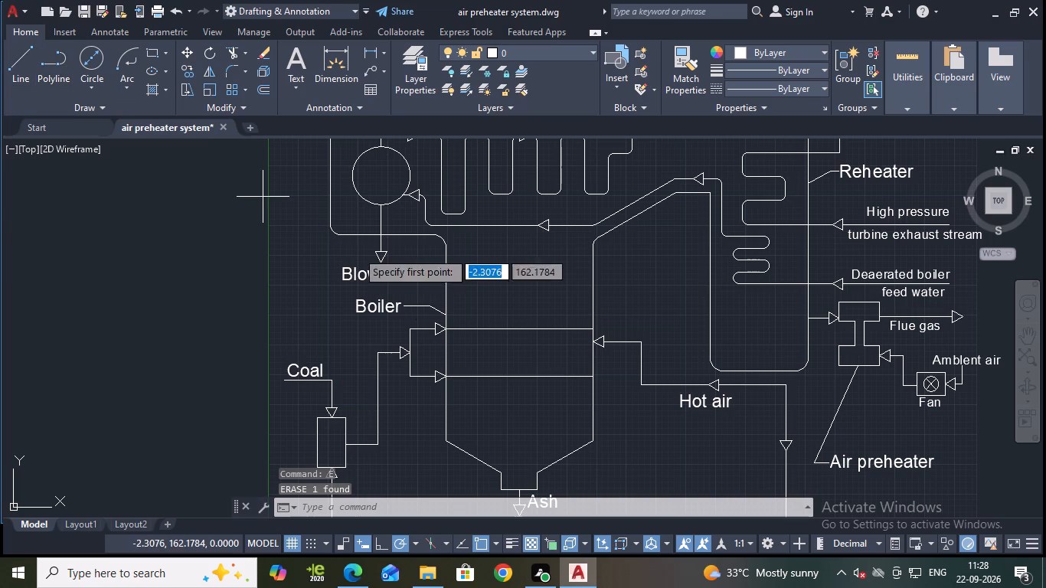
scroll(482, 329, up, 2)
click(437, 331)
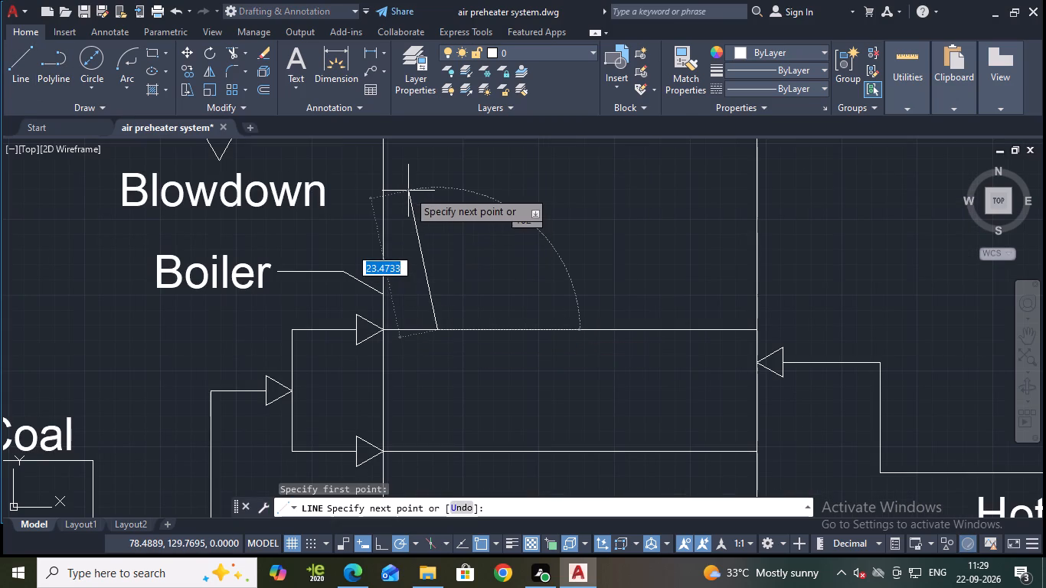
click(408, 191)
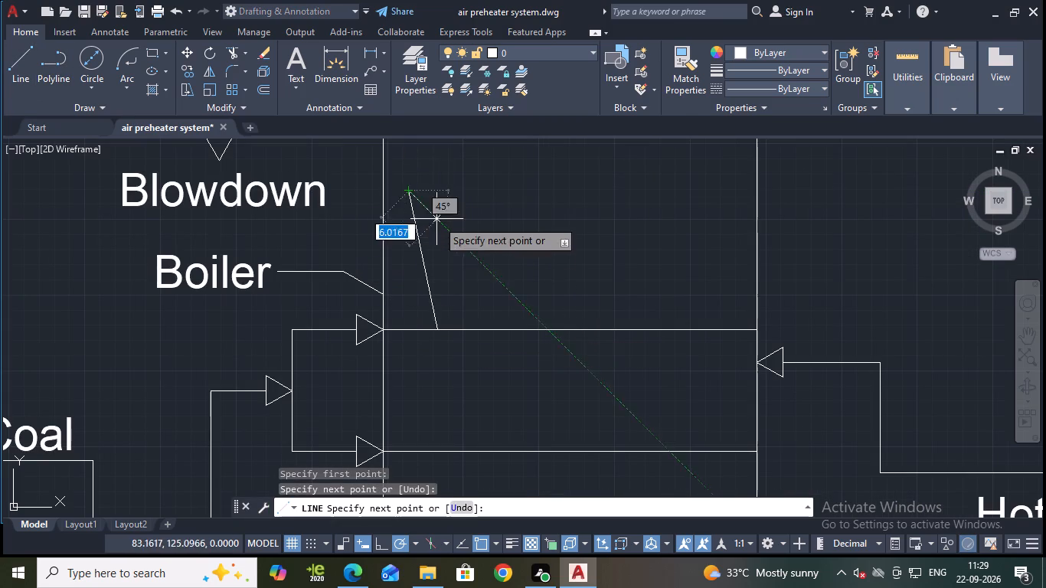
click(436, 256)
click(421, 170)
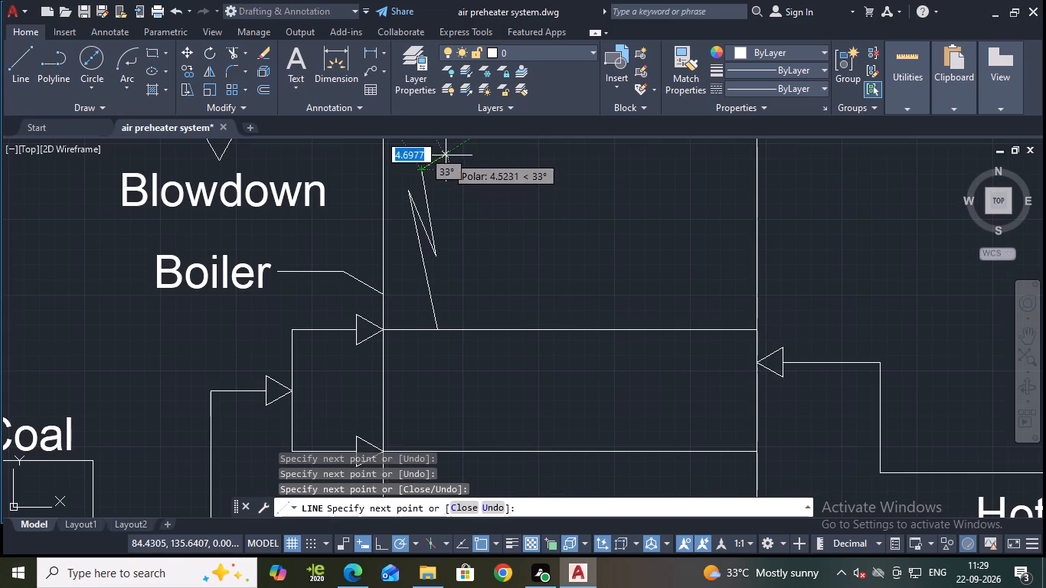
click(446, 155)
click(438, 188)
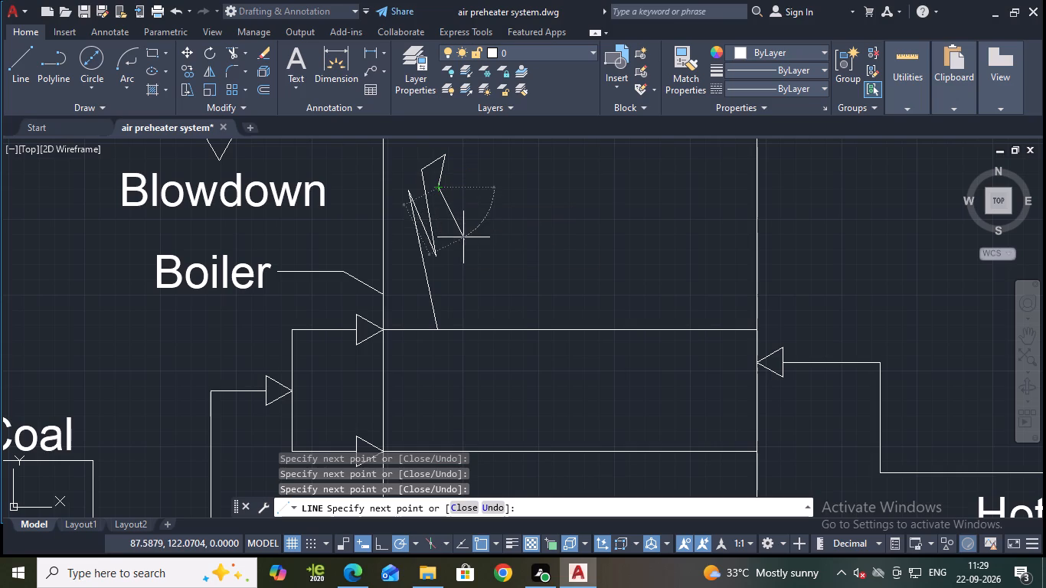
click(463, 237)
click(469, 171)
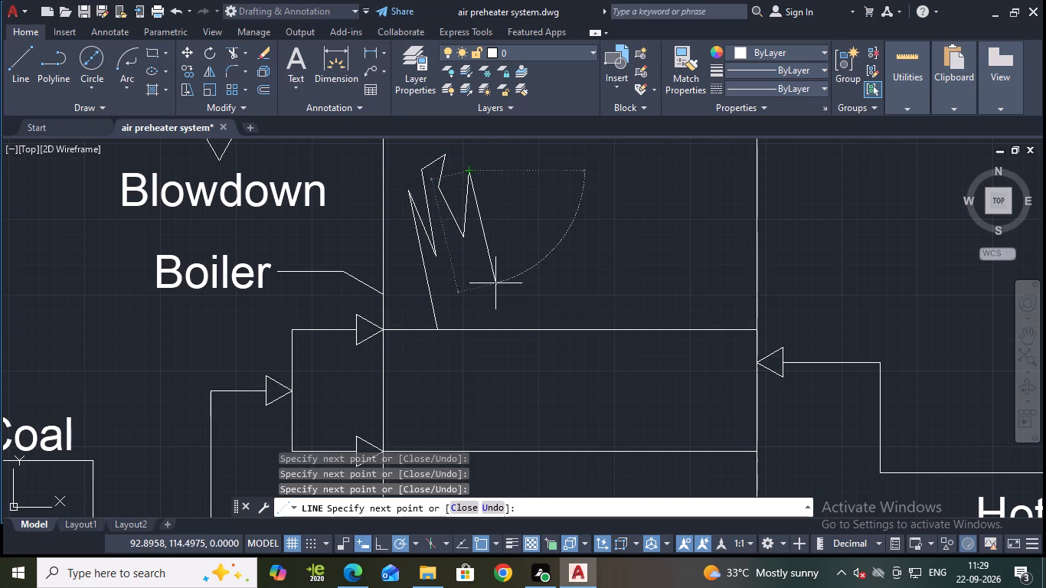
click(495, 283)
click(498, 220)
click(528, 285)
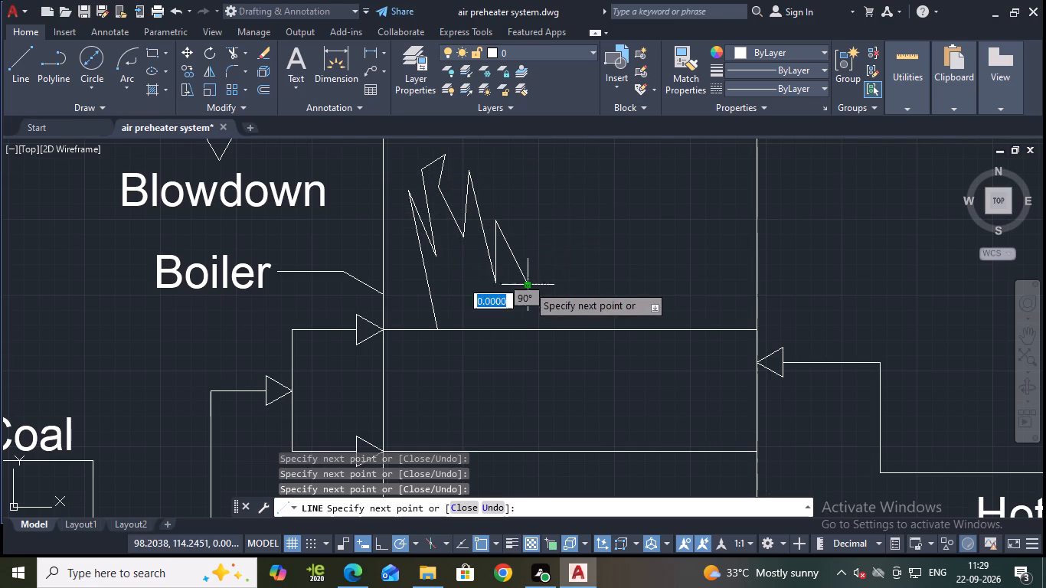
click(506, 158)
click(546, 226)
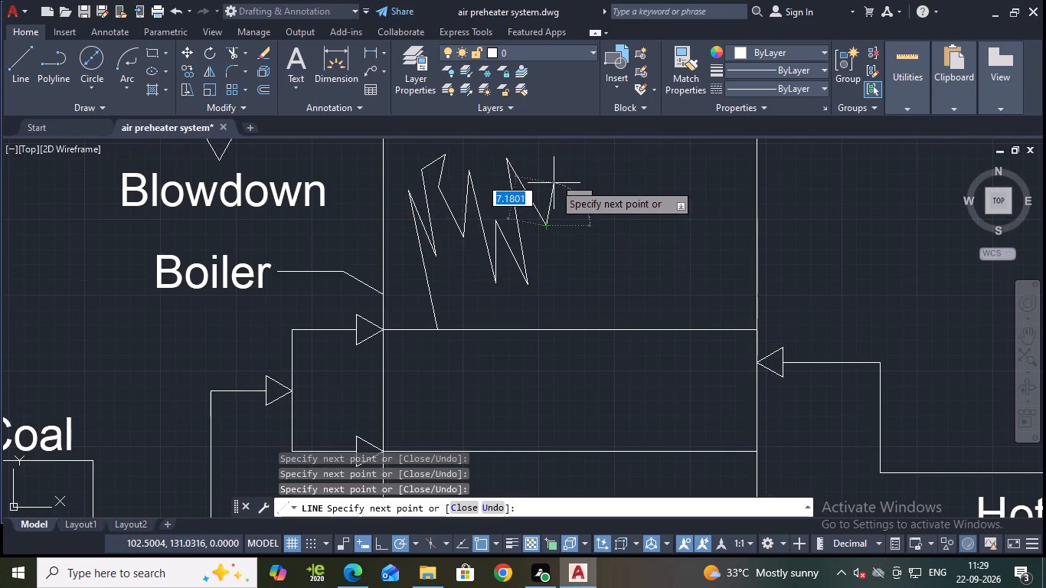
click(556, 180)
drag(610, 279, 610, 271)
click(605, 178)
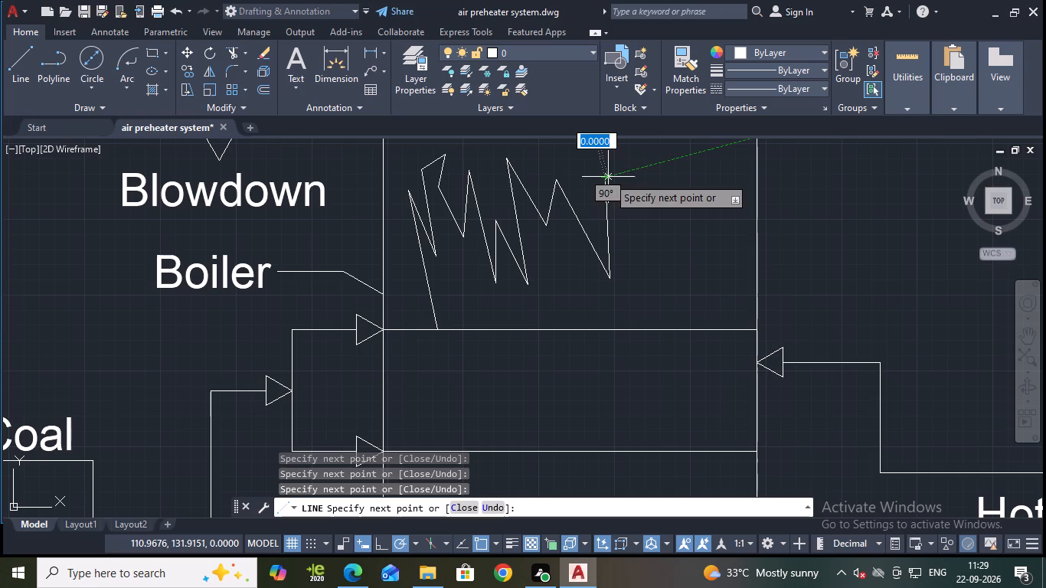
click(663, 265)
click(654, 174)
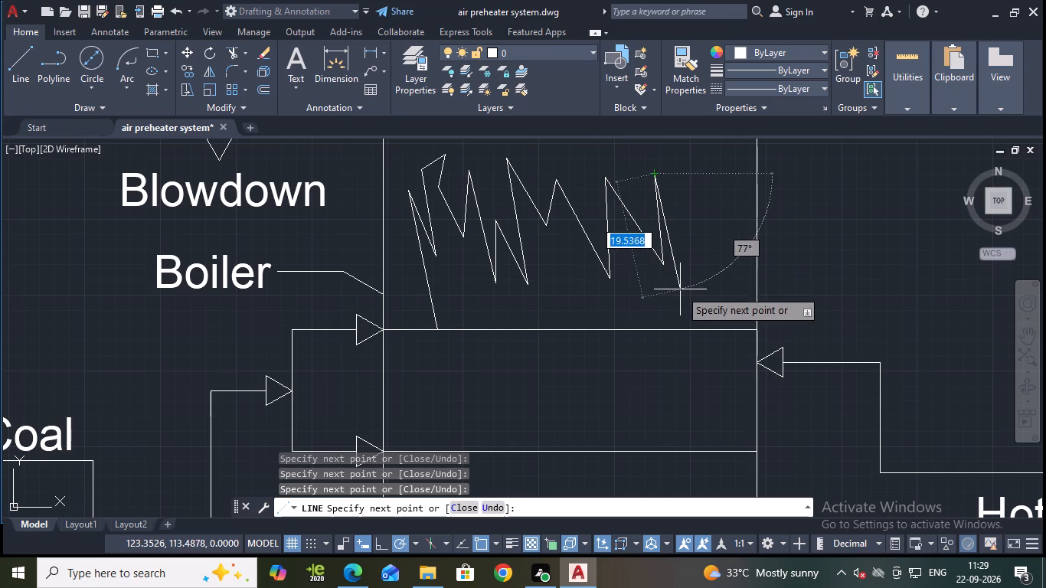
click(680, 290)
click(698, 175)
click(712, 209)
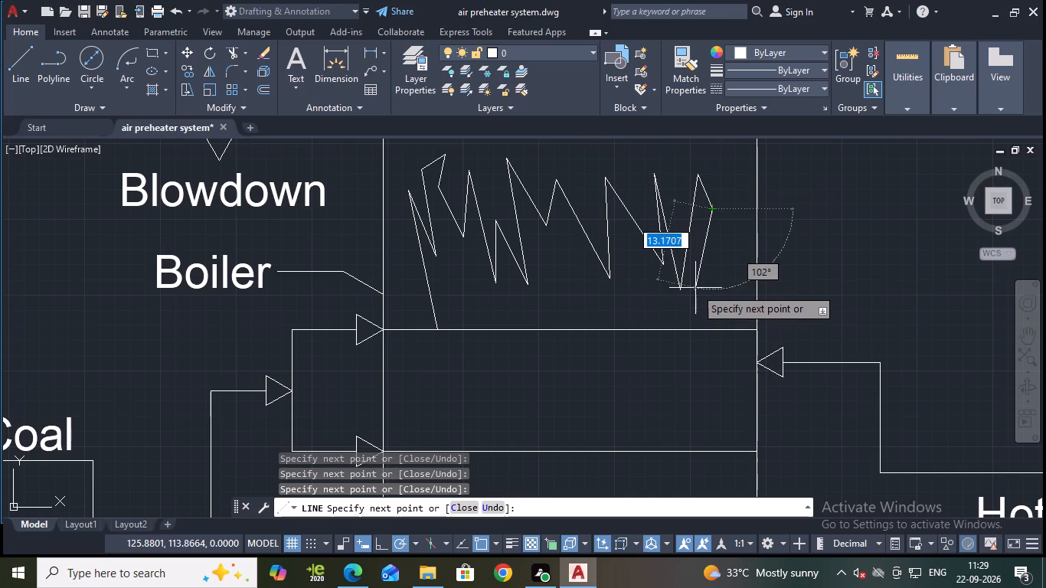
click(695, 312)
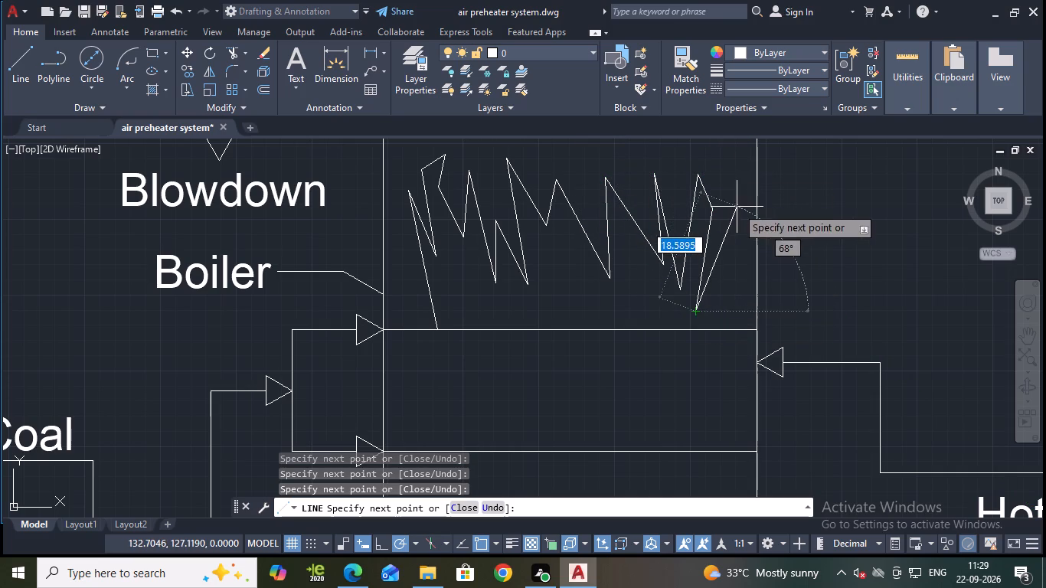
click(737, 207)
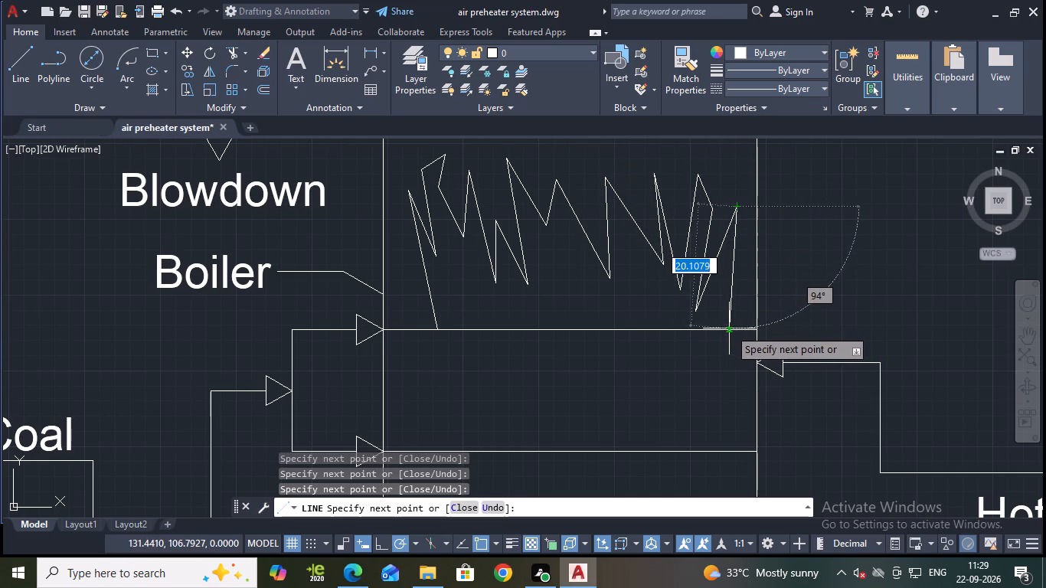
click(729, 328)
key(Escape)
Draw a shorter zigzag flame outline of connected lines between the boiler's two horizontal lines, starting and ending on the lower one.
scroll(790, 210, down, 1)
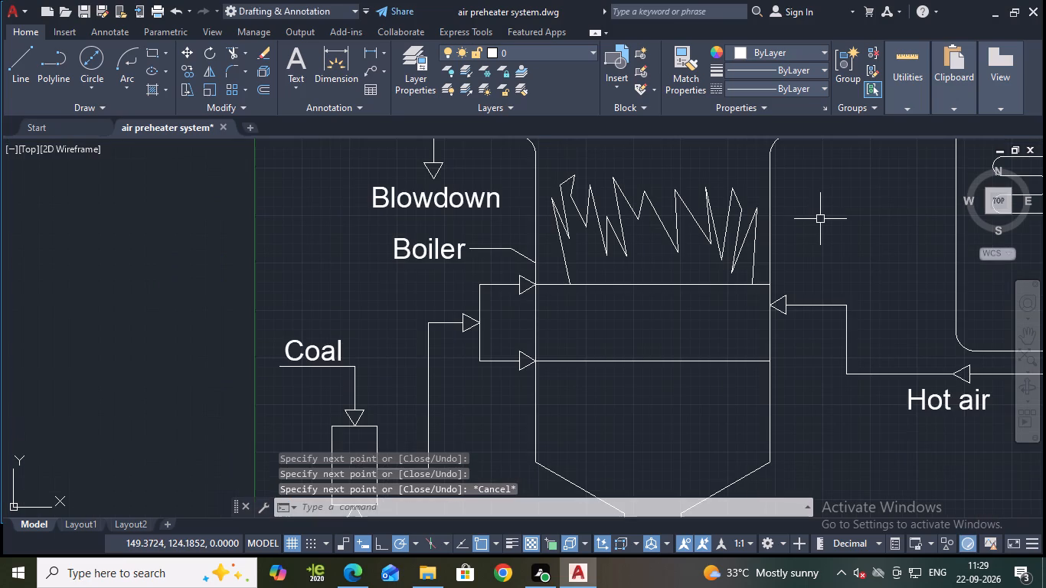
middle_drag(828, 217, 718, 292)
scroll(743, 275, down, 1)
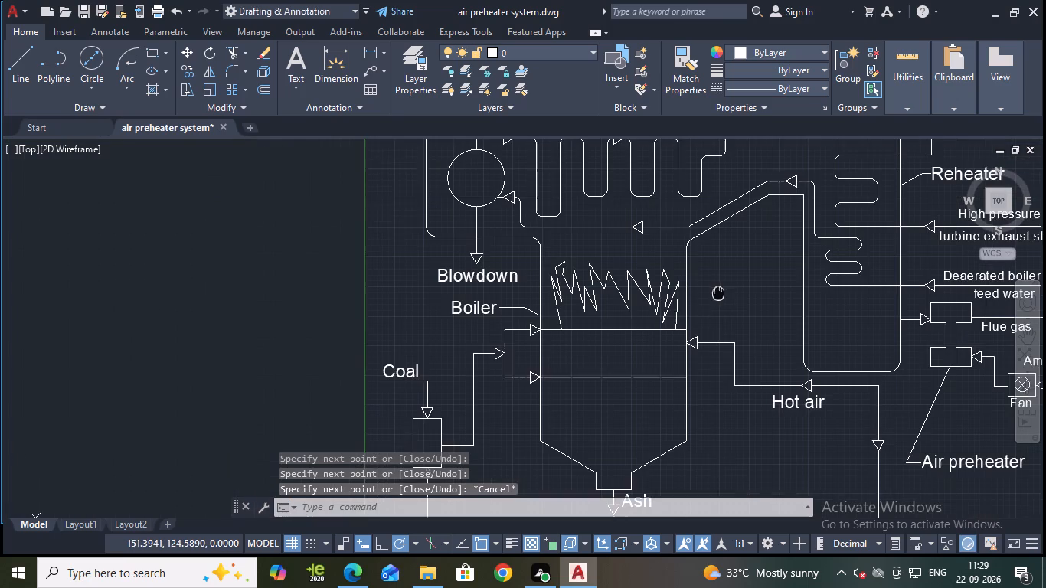
middle_drag(718, 292, 714, 295)
click(588, 293)
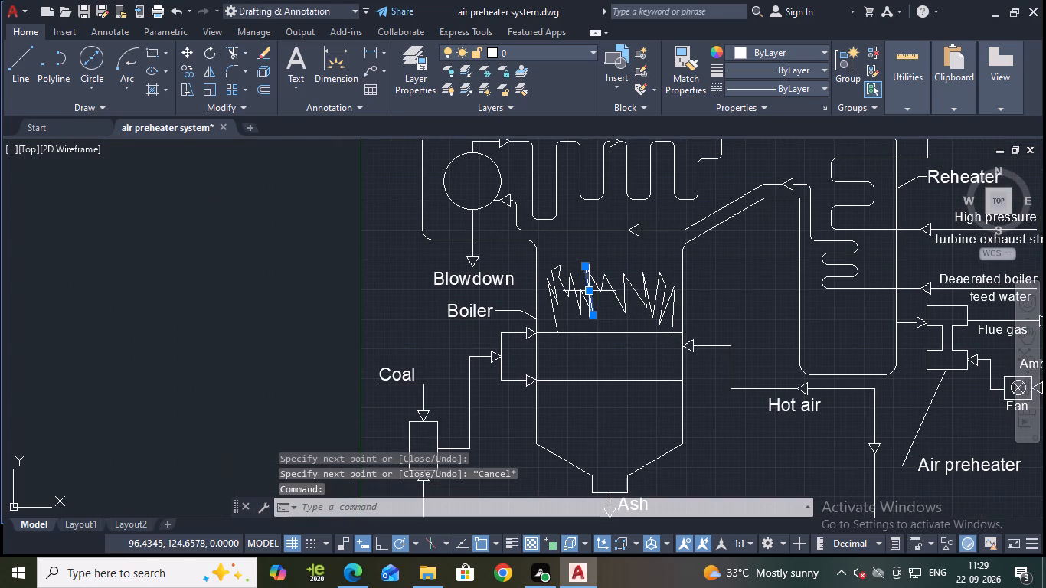
key(Escape)
click(20, 60)
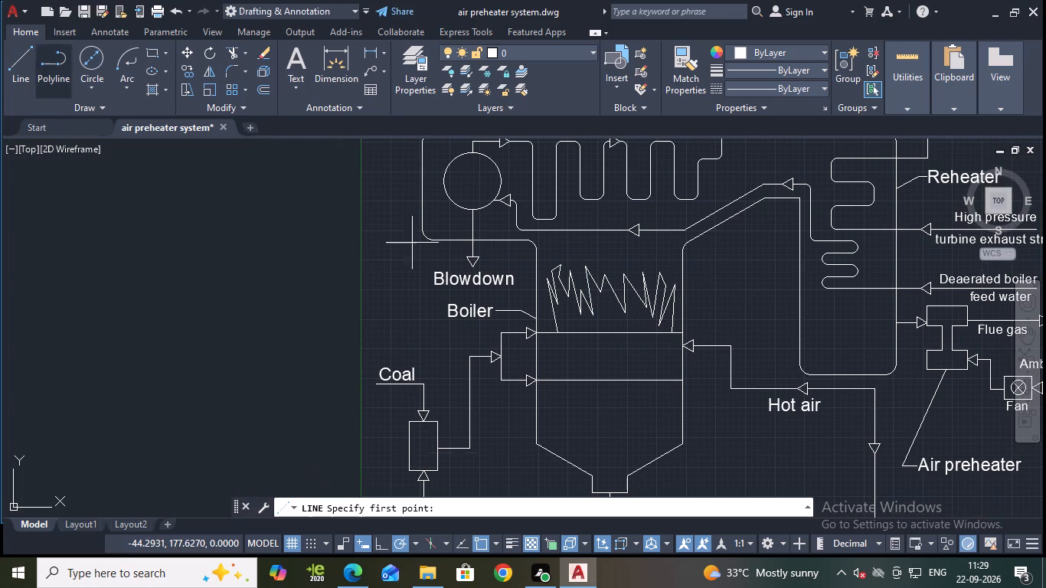
click(575, 381)
click(553, 354)
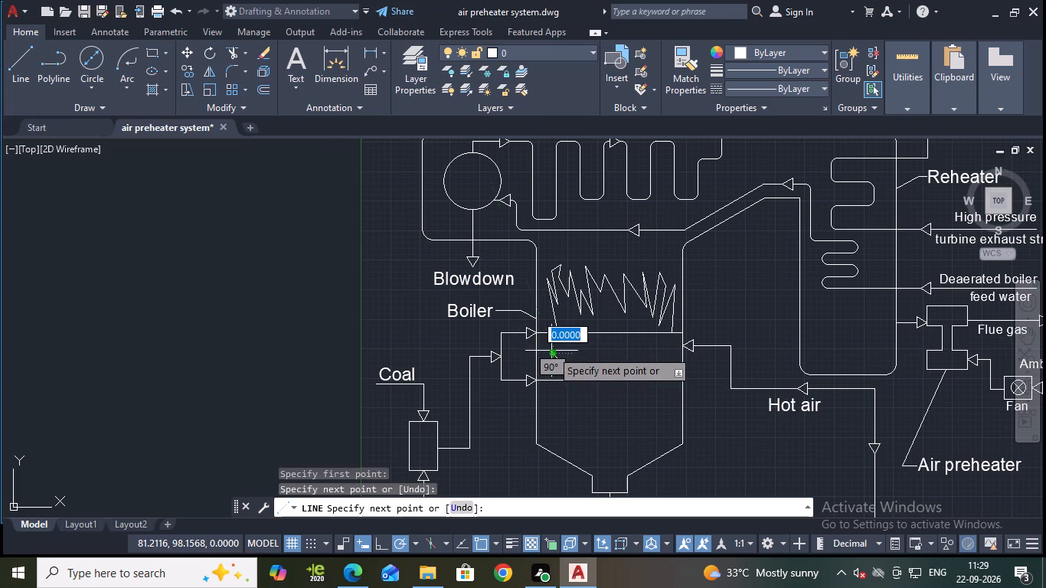
click(561, 342)
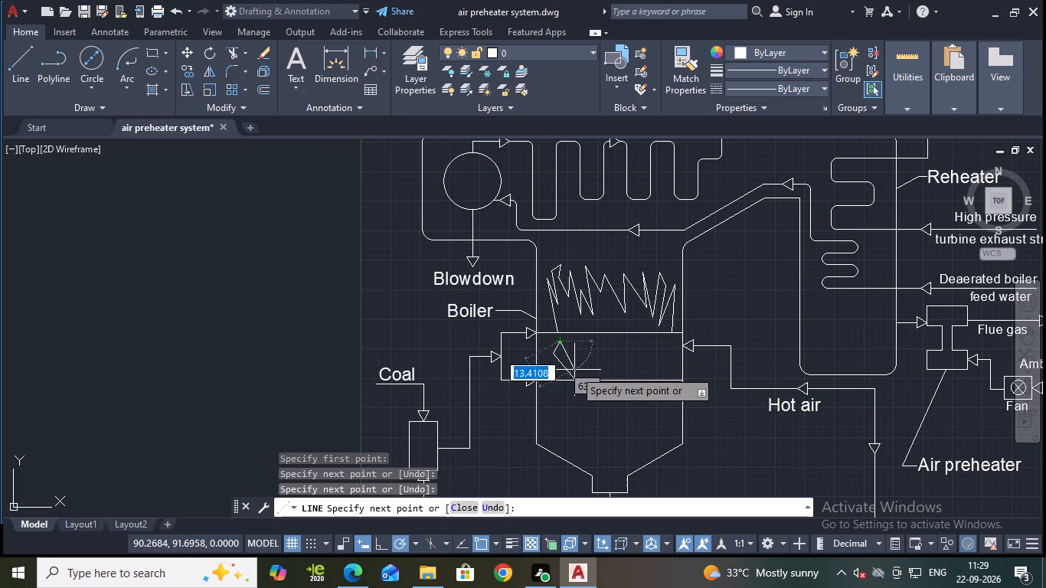
click(574, 371)
click(576, 341)
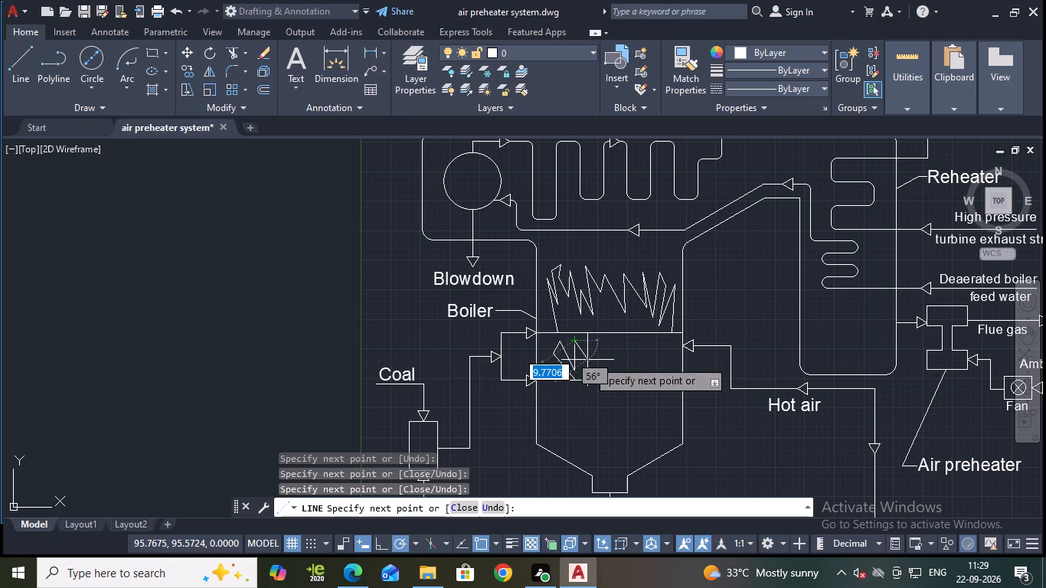
click(587, 360)
click(593, 343)
click(604, 362)
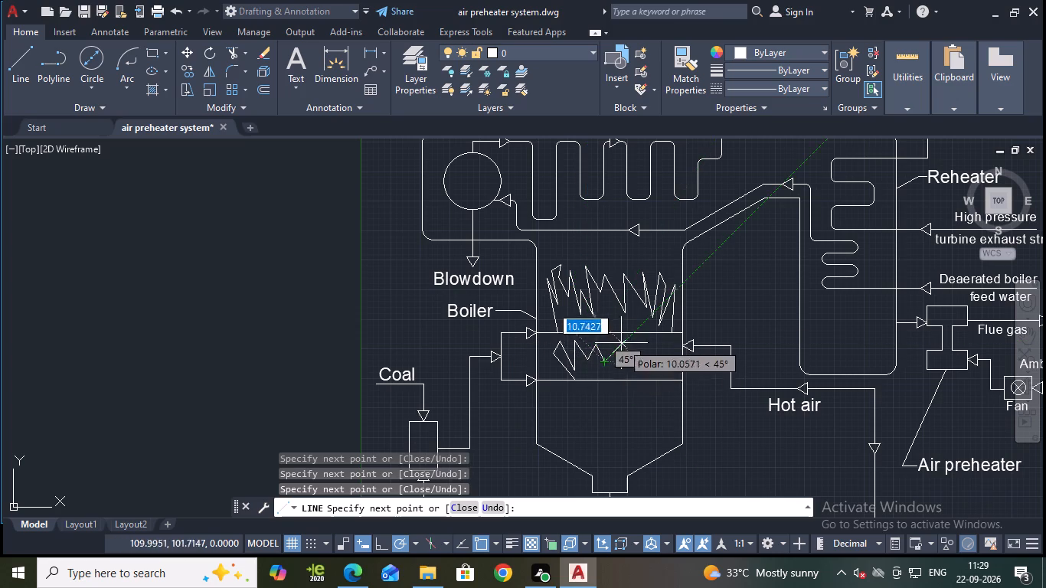
click(623, 340)
click(633, 360)
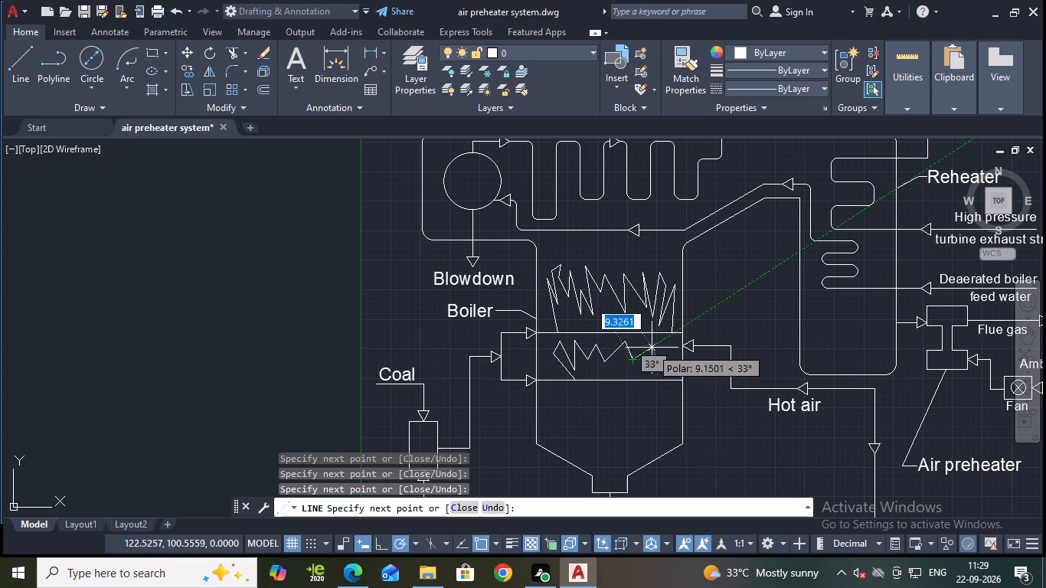
click(652, 348)
click(661, 356)
click(675, 354)
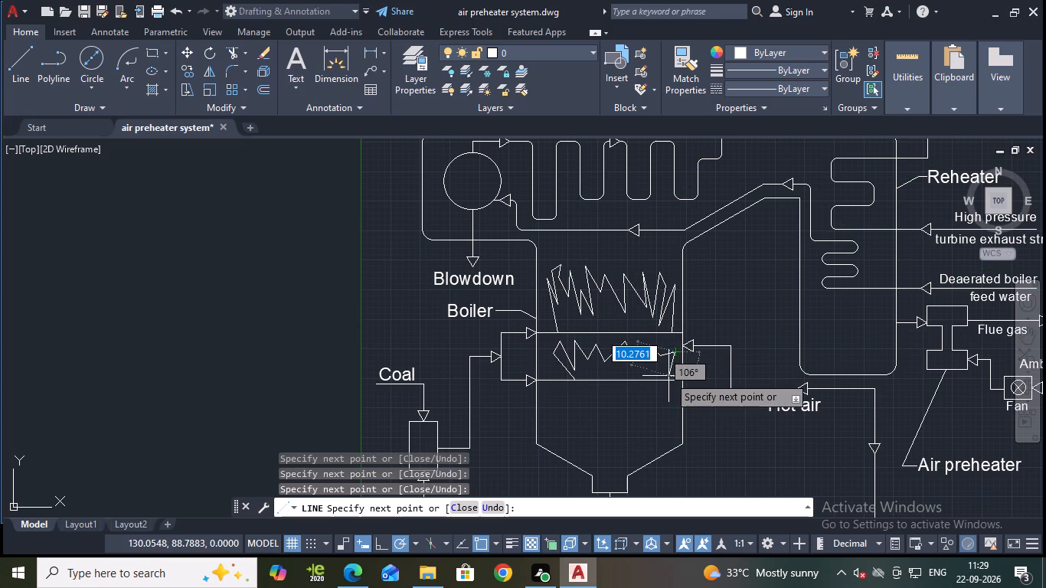
scroll(668, 378, up, 1)
click(659, 385)
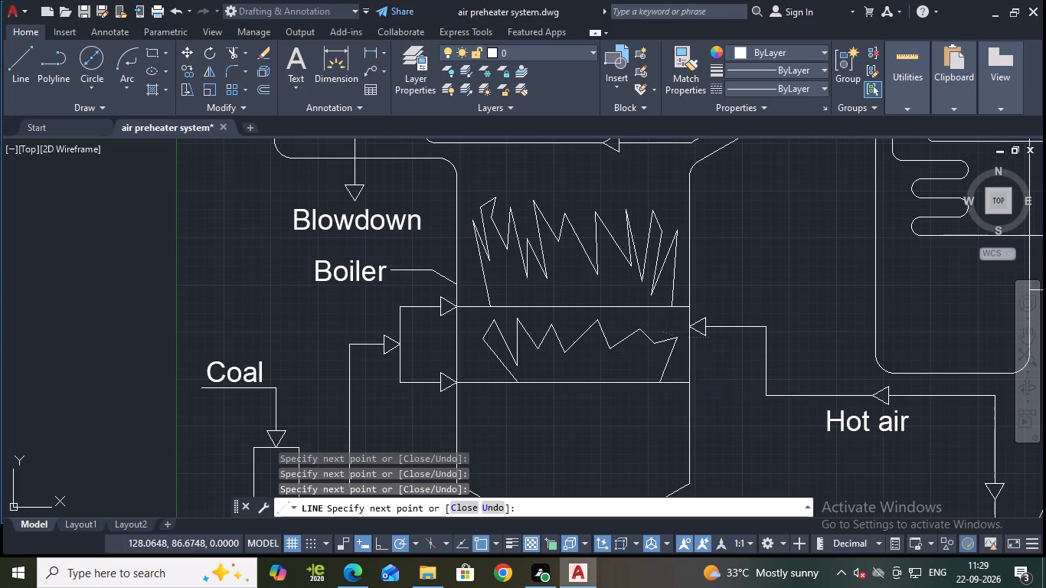
key(Escape)
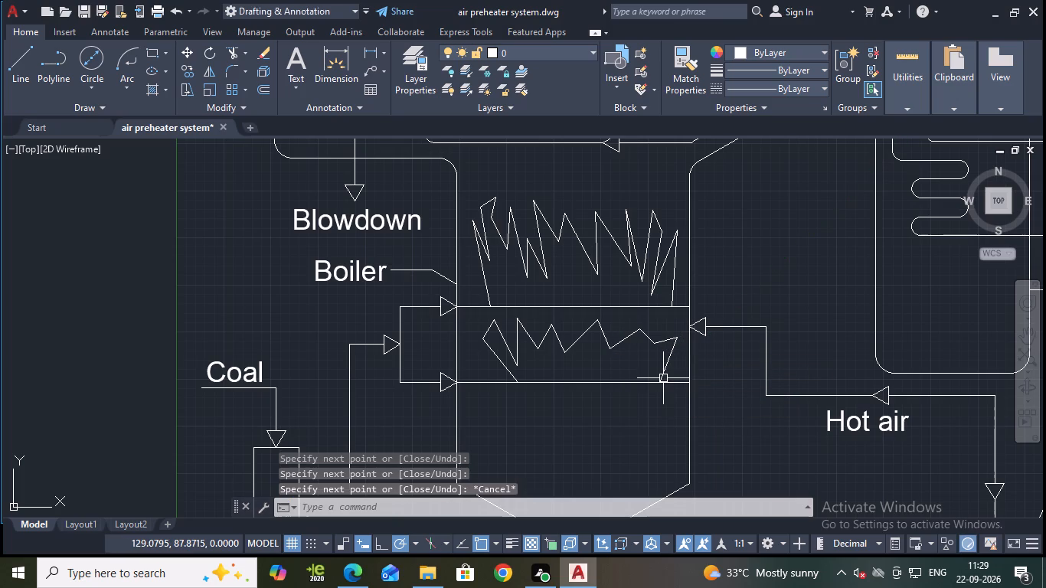
Save the drawing with both flame outlines in the boiler.
key(ctrl+s)
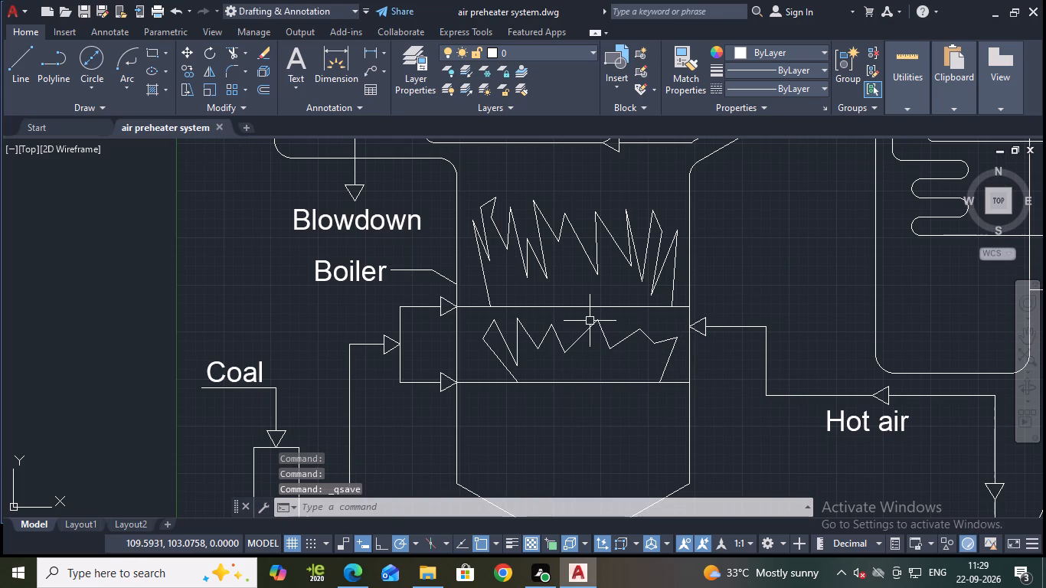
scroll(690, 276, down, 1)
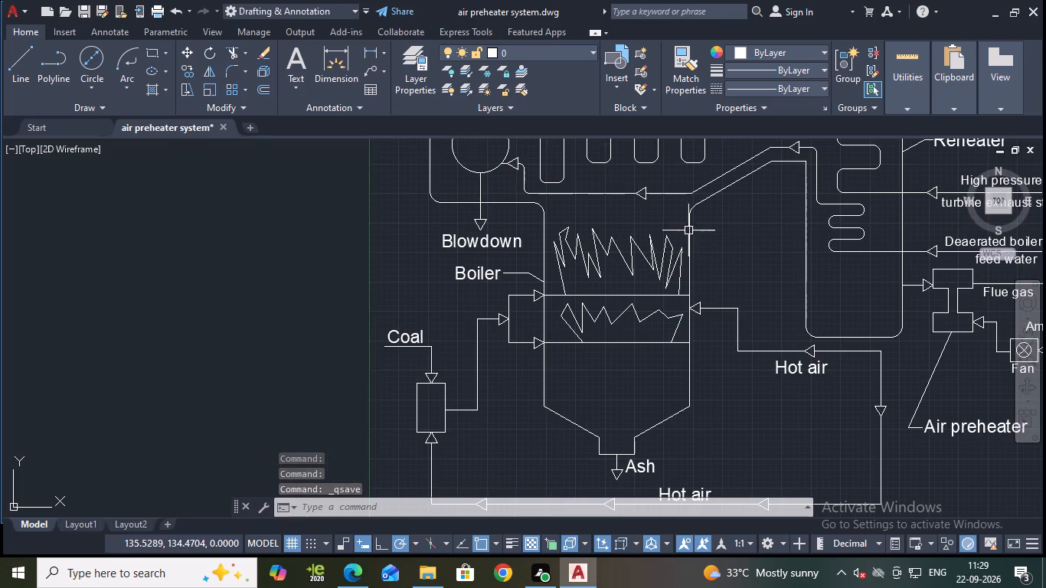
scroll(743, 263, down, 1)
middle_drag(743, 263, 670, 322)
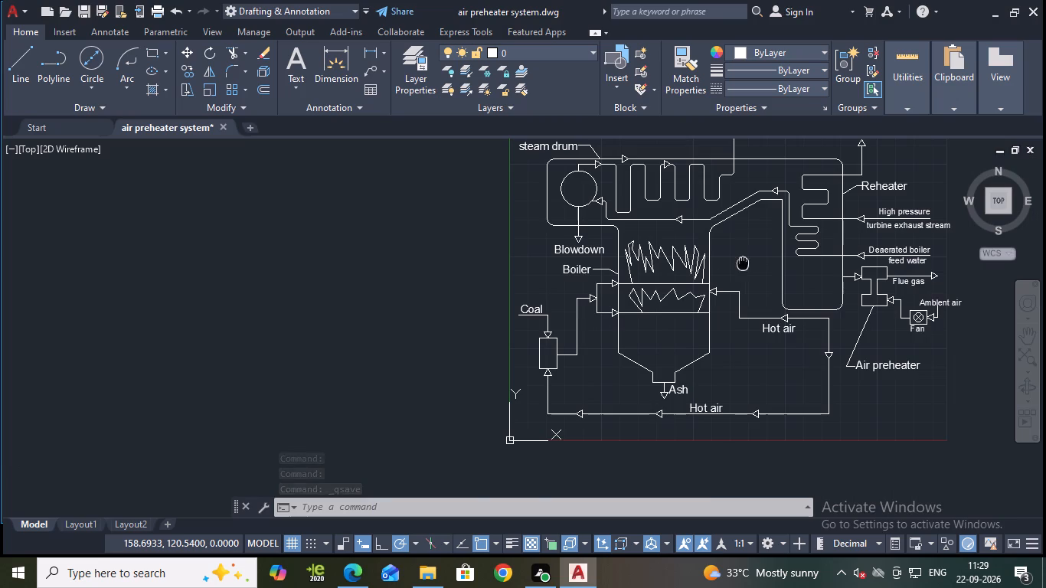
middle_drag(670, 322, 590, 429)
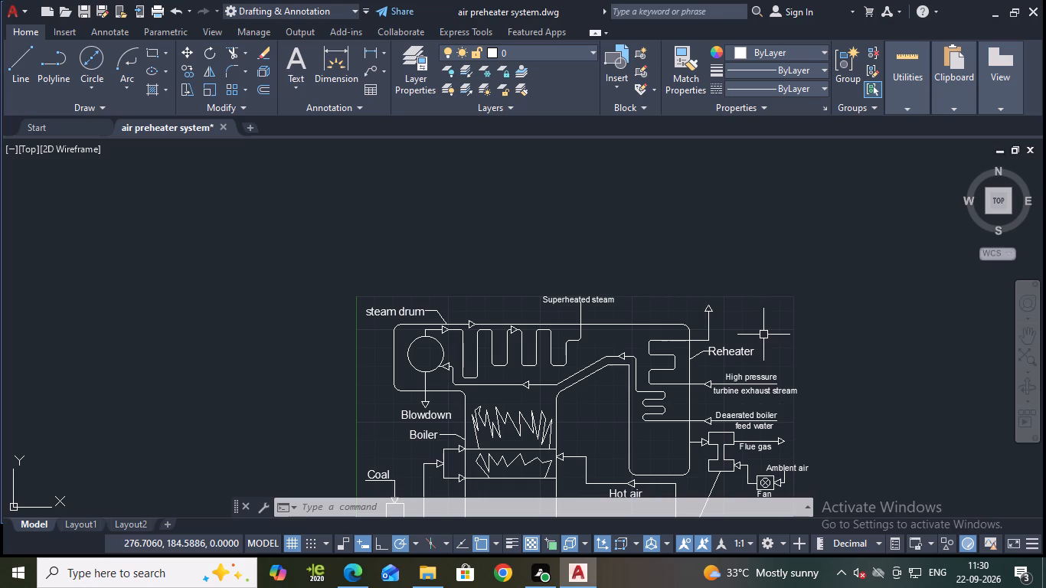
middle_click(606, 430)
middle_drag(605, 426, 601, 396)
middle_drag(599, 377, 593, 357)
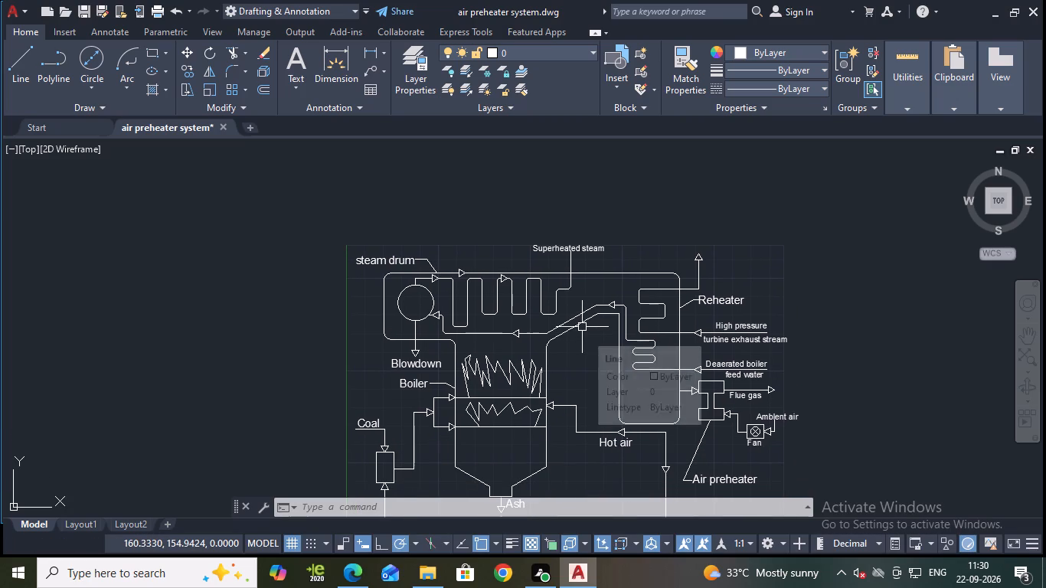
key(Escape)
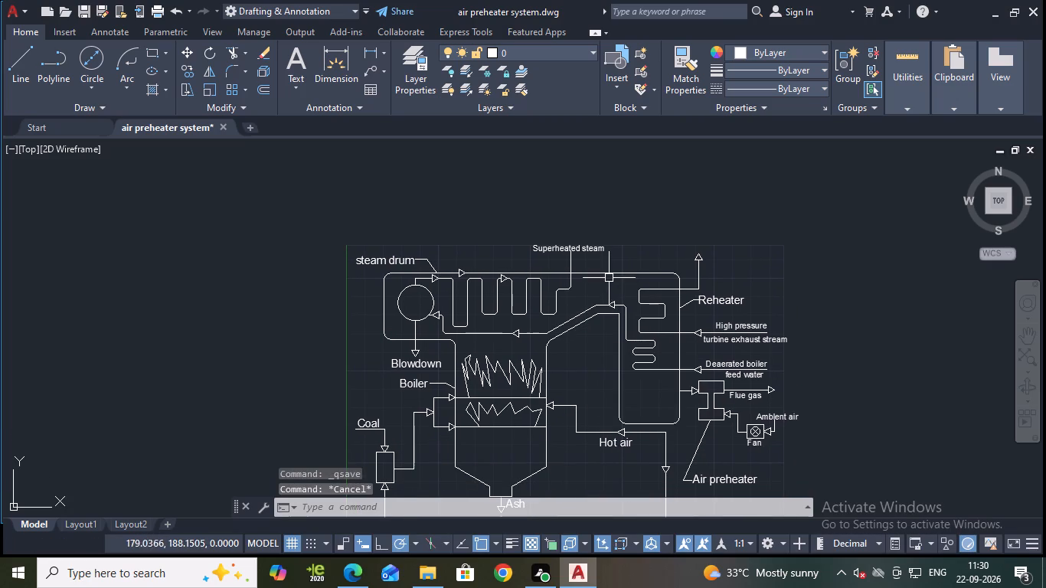
Join the straight lines and rounded corner arcs of the outer boiler outline, from the steam drum enclosure around the reheater duct to the ash hopper.
click(600, 273)
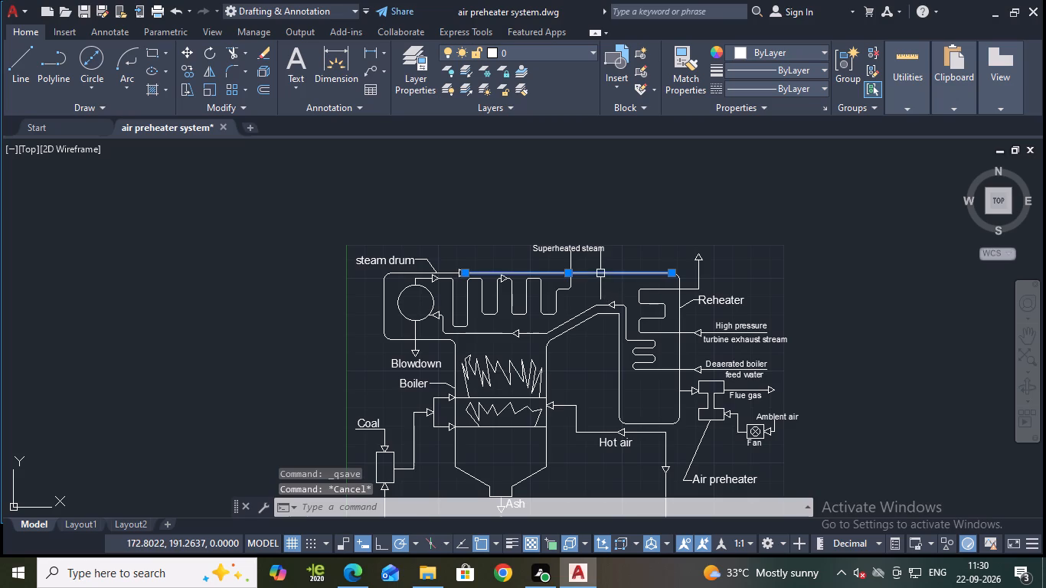
click(417, 274)
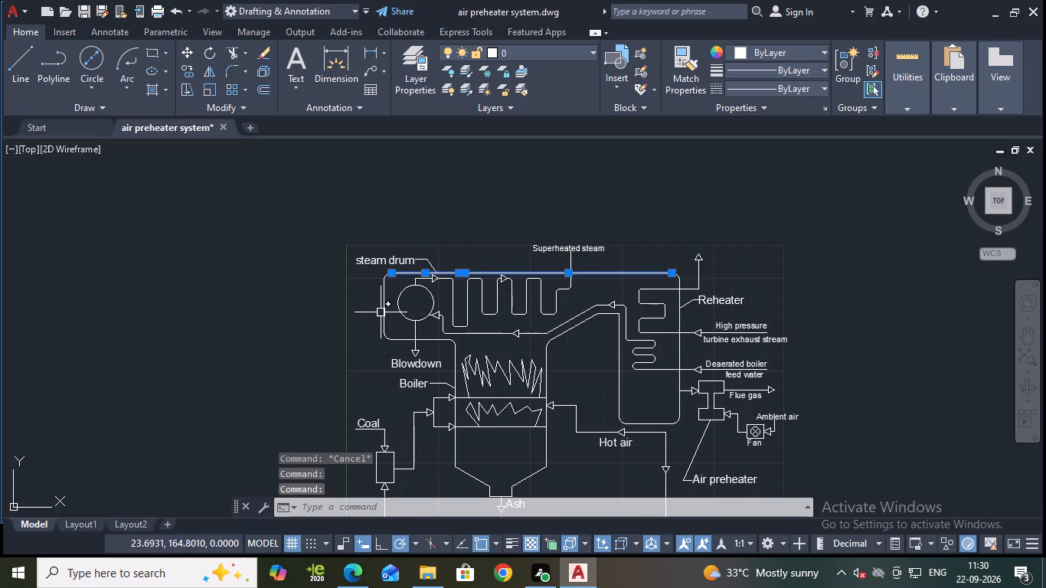
click(380, 312)
click(375, 316)
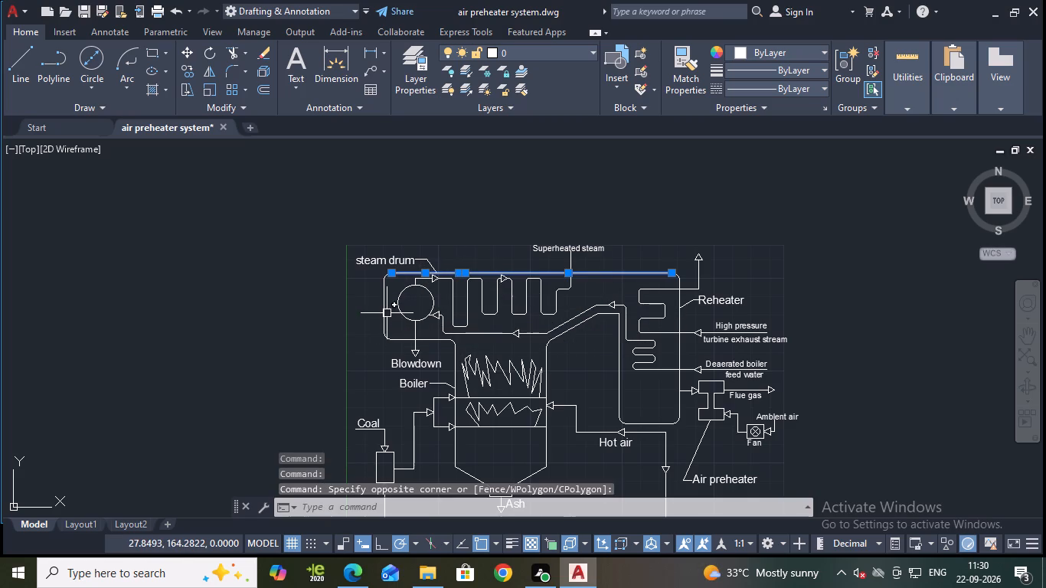
click(387, 313)
scroll(567, 253, up, 3)
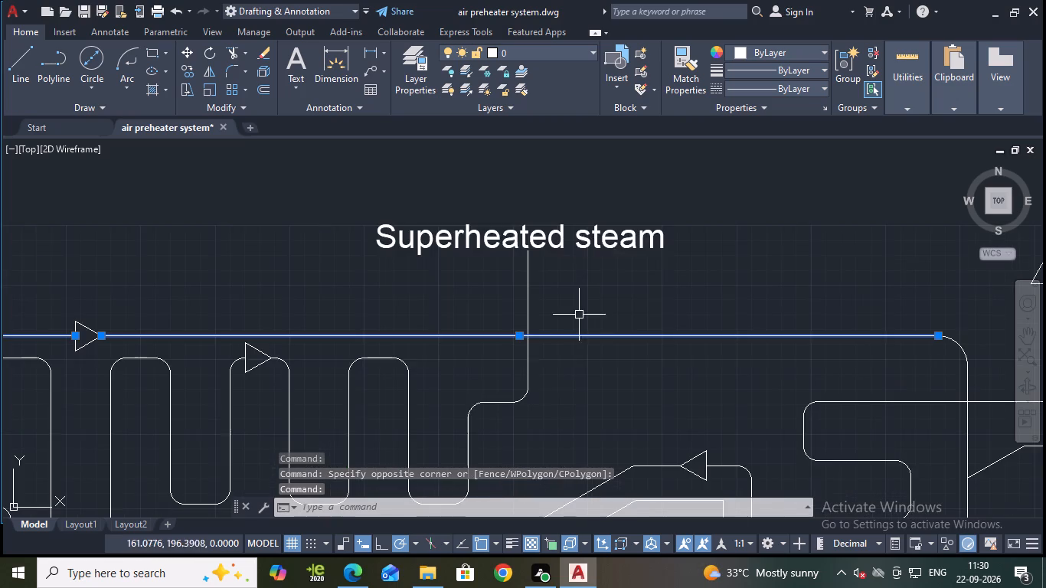
scroll(534, 370, down, 2)
middle_drag(626, 379, 623, 194)
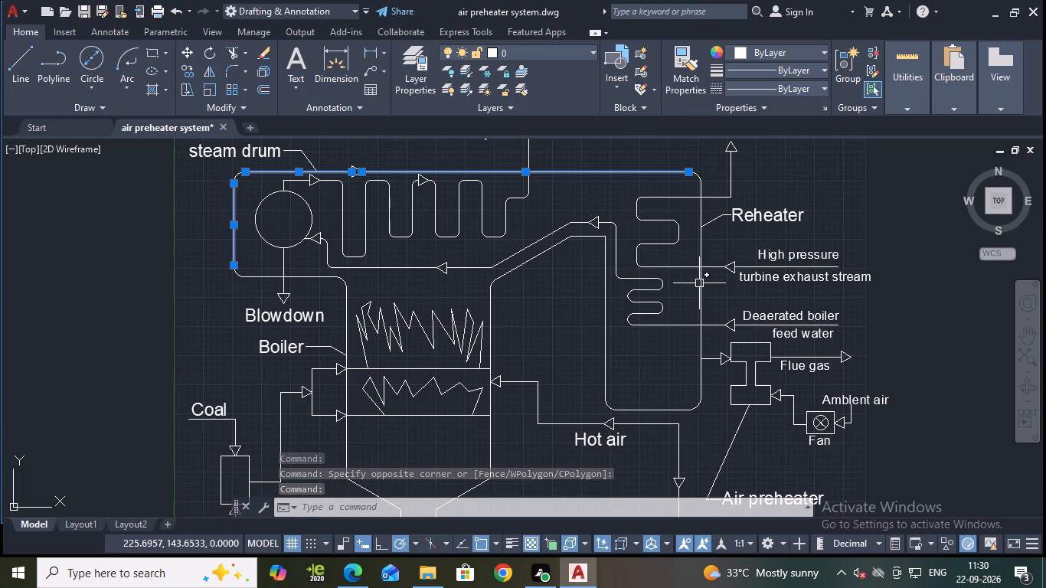
click(701, 285)
click(605, 279)
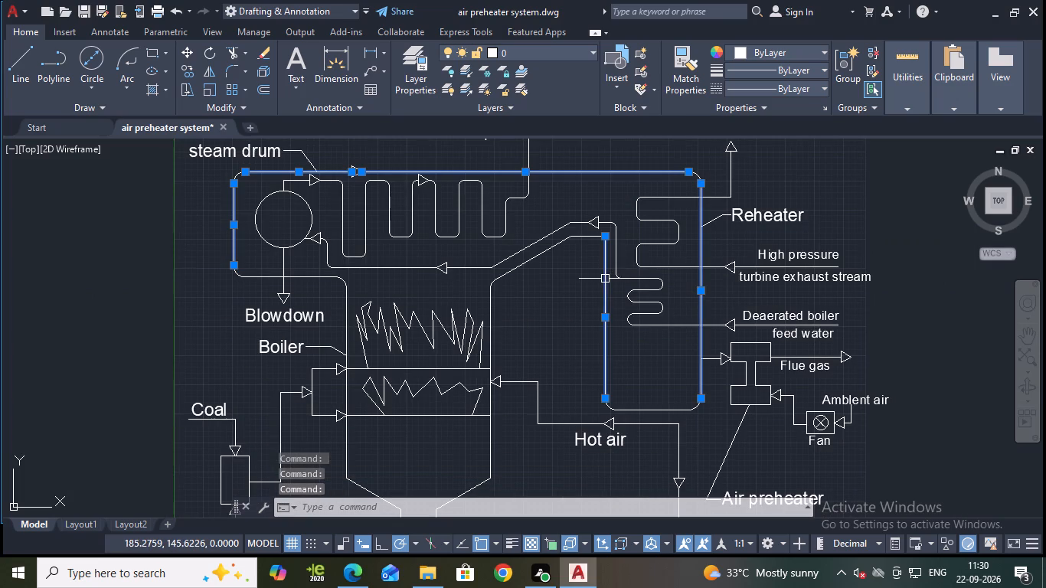
click(644, 408)
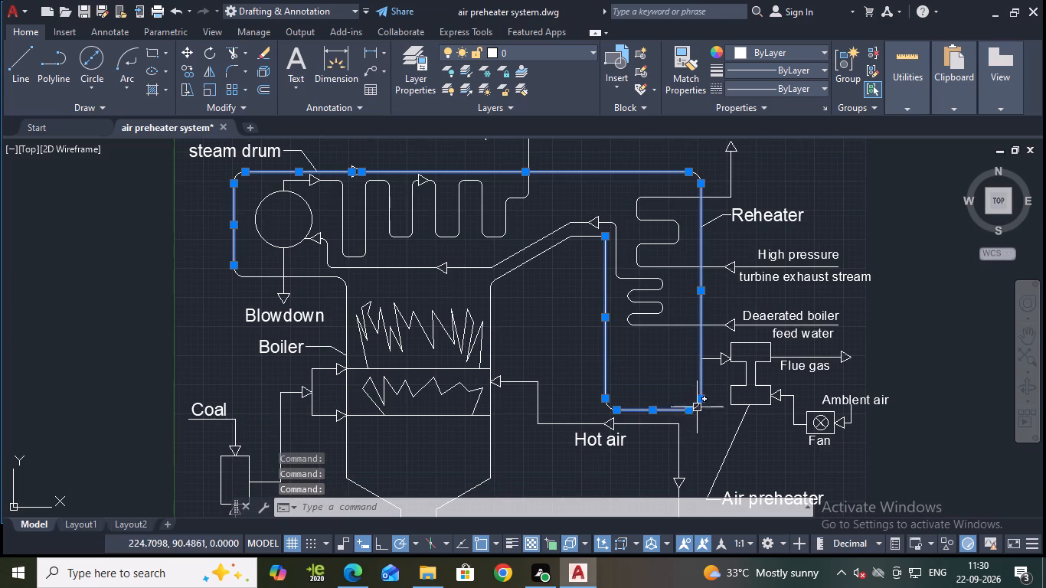
scroll(697, 407, up, 2)
click(696, 400)
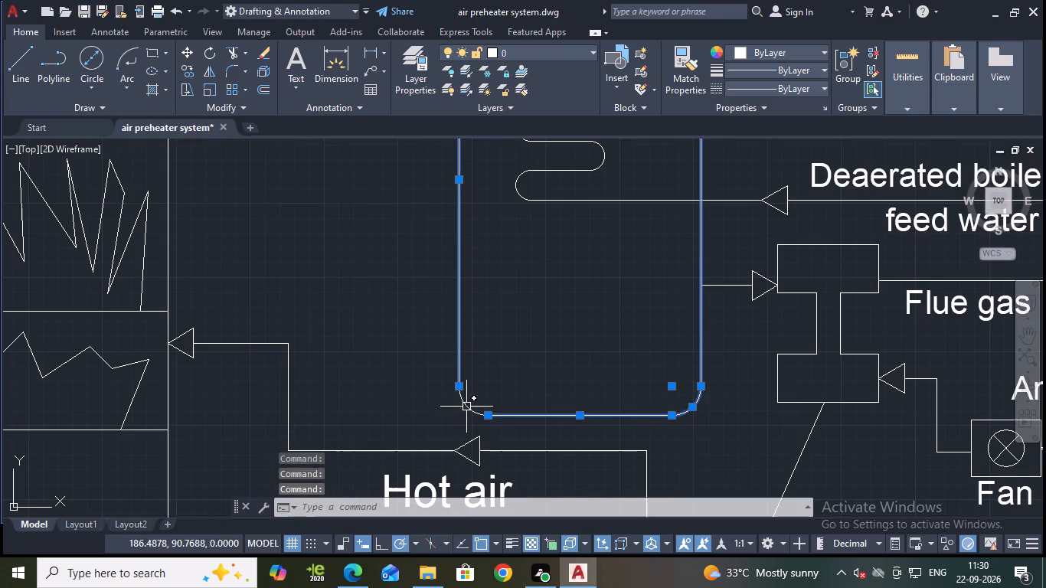
click(467, 407)
scroll(546, 331, down, 2)
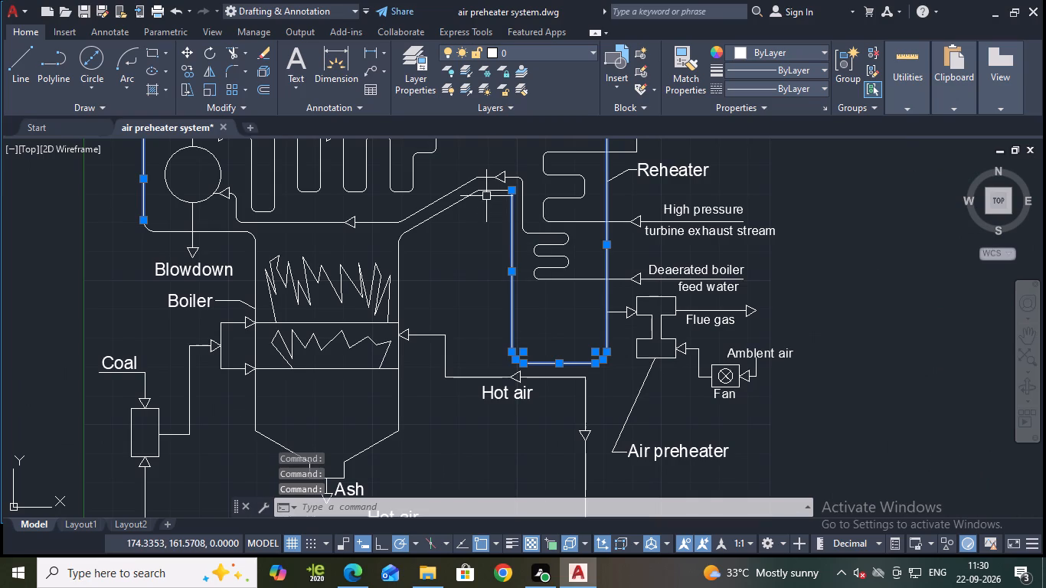
click(490, 192)
click(447, 205)
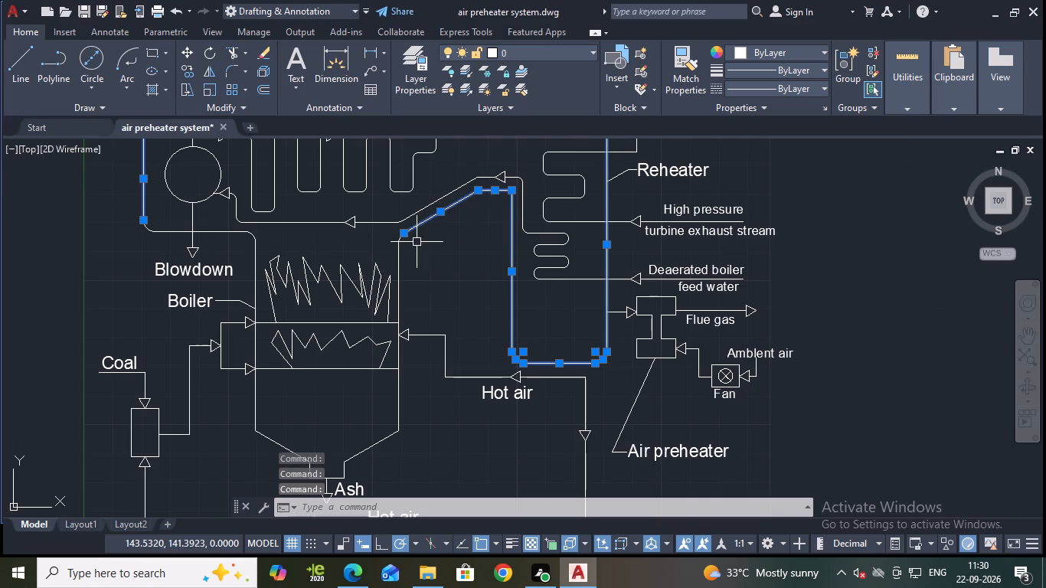
scroll(418, 239, up, 2)
click(365, 229)
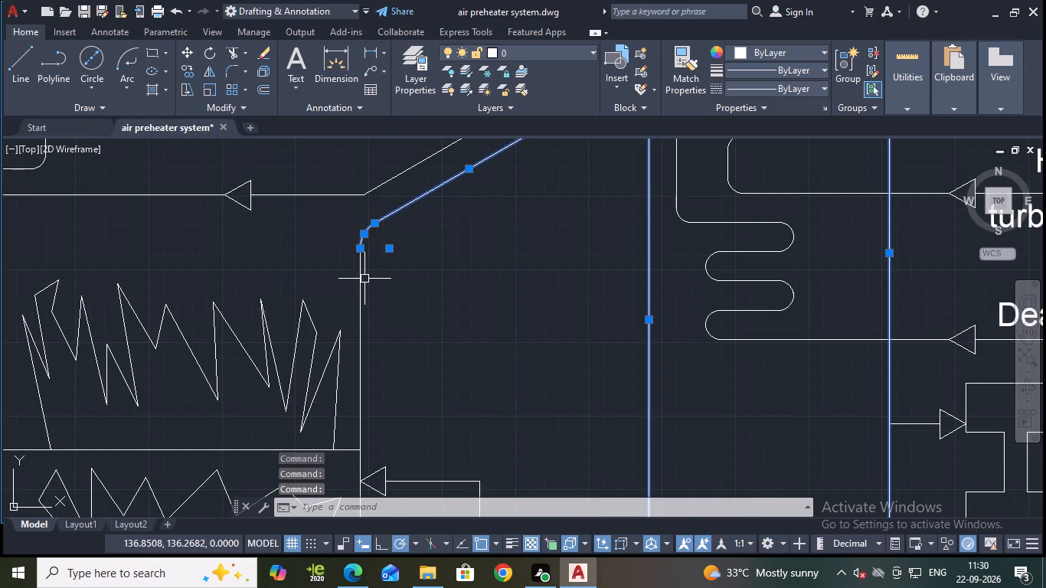
click(361, 280)
scroll(433, 293, down, 1)
scroll(491, 323, down, 1)
middle_drag(491, 322, 647, 111)
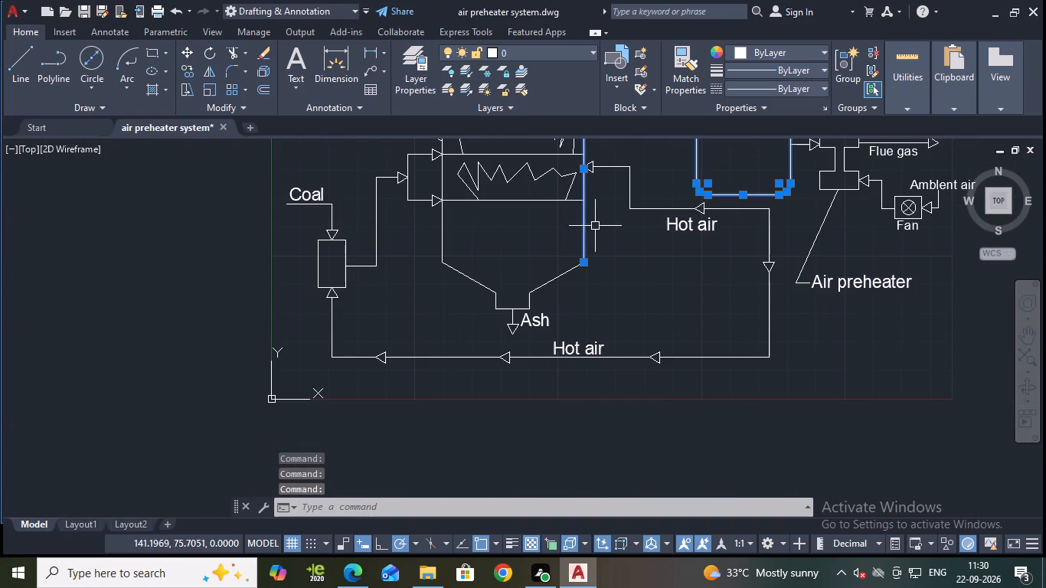
click(567, 270)
scroll(539, 309, up, 2)
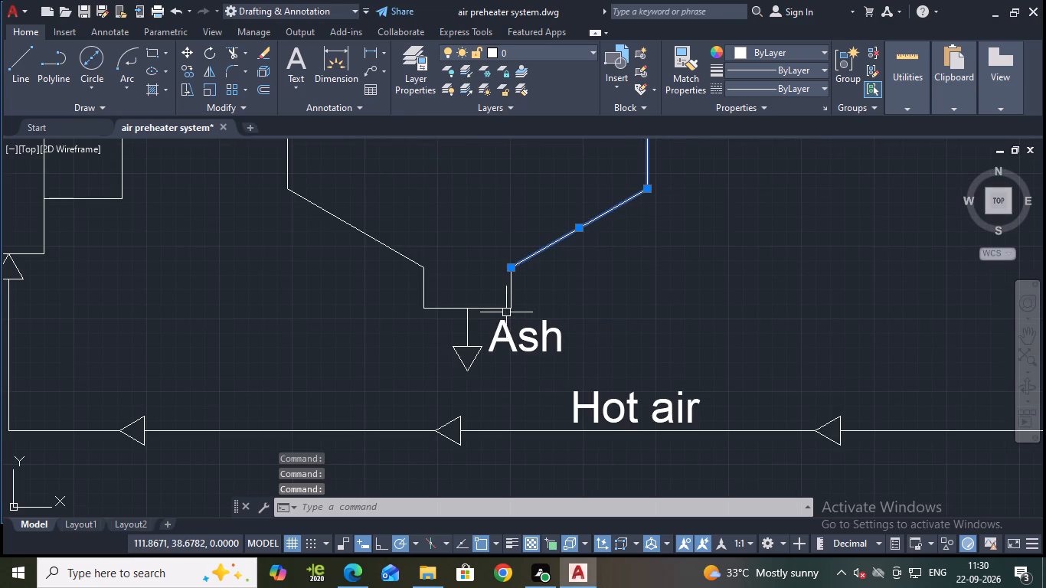
click(500, 309)
click(512, 288)
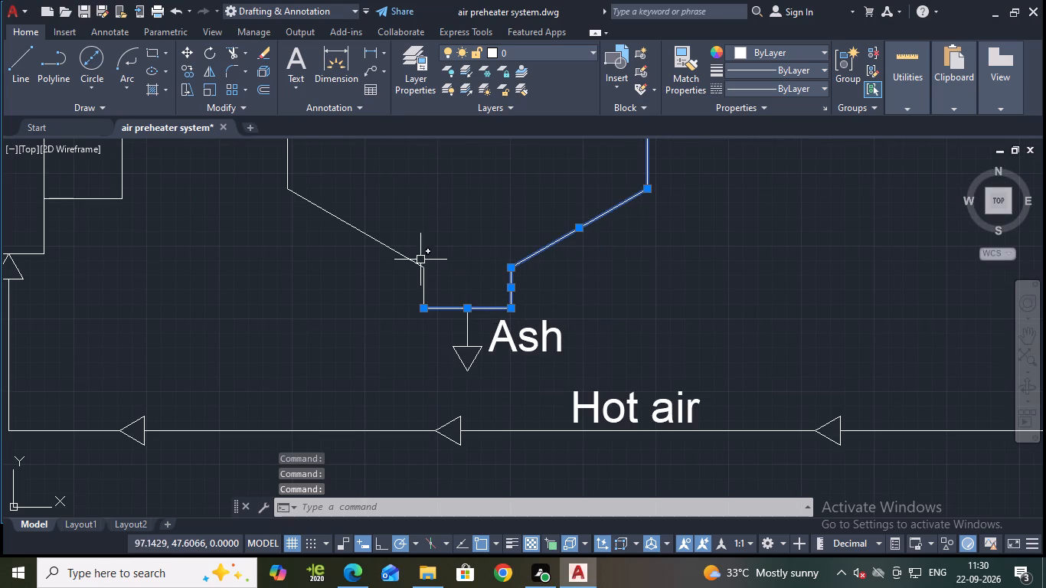
click(409, 260)
click(424, 282)
scroll(436, 266, down, 1)
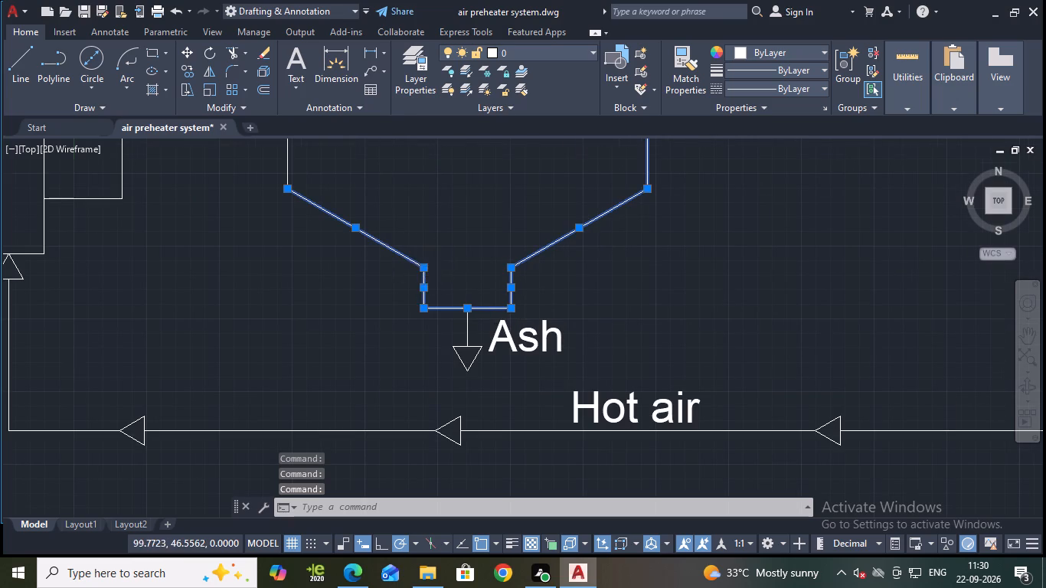
click(339, 191)
click(350, 193)
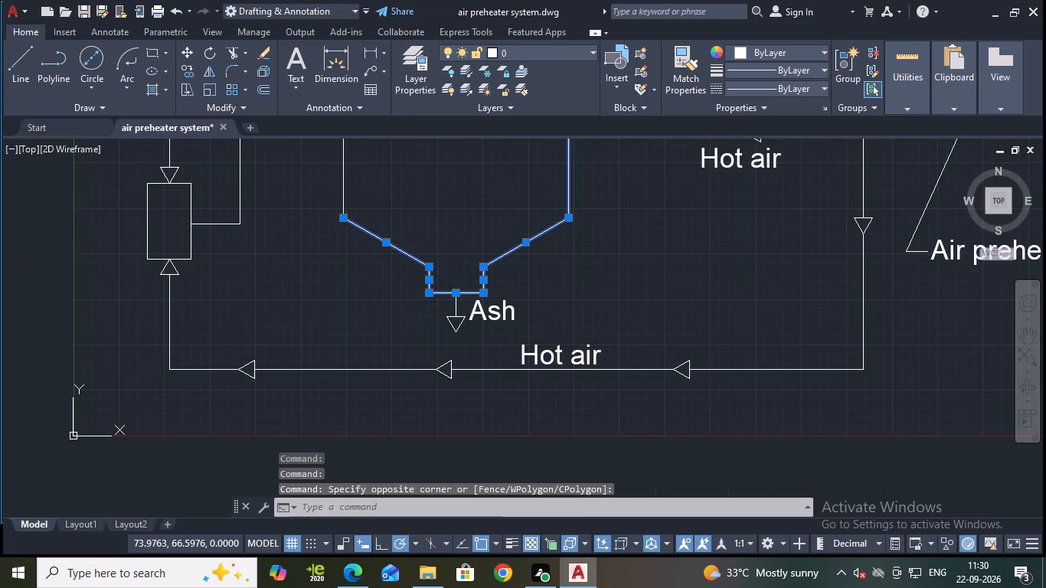
click(342, 194)
scroll(408, 195, down, 2)
middle_drag(413, 201, 436, 336)
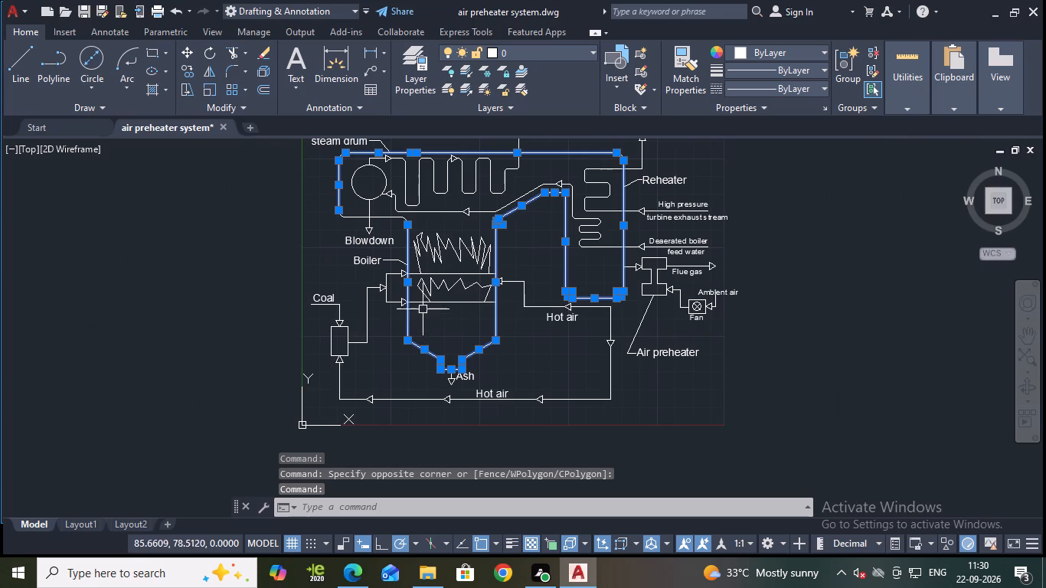
scroll(419, 290, up, 1)
middle_drag(283, 227, 277, 353)
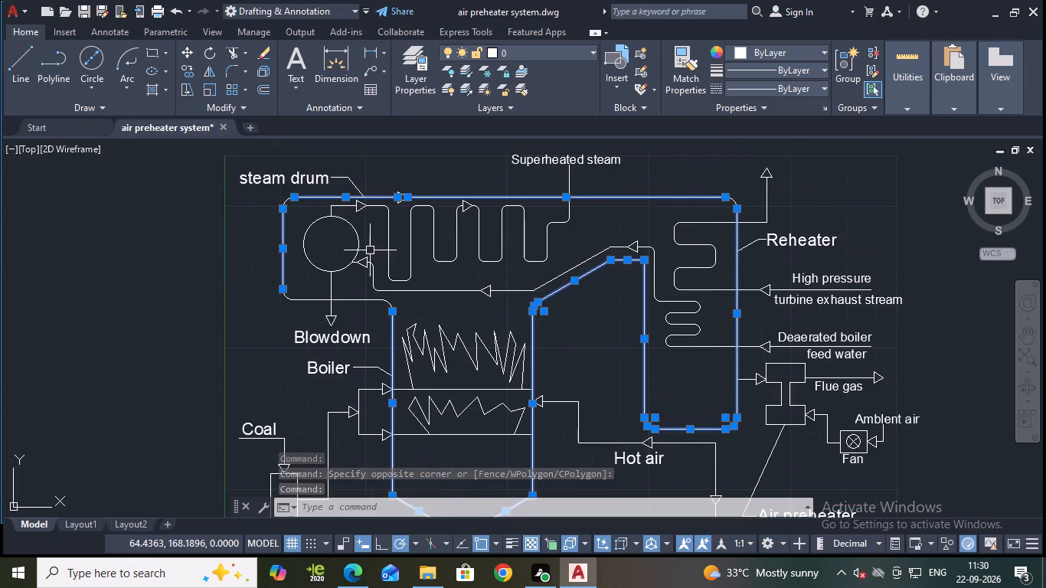
scroll(331, 298, up, 2)
click(215, 294)
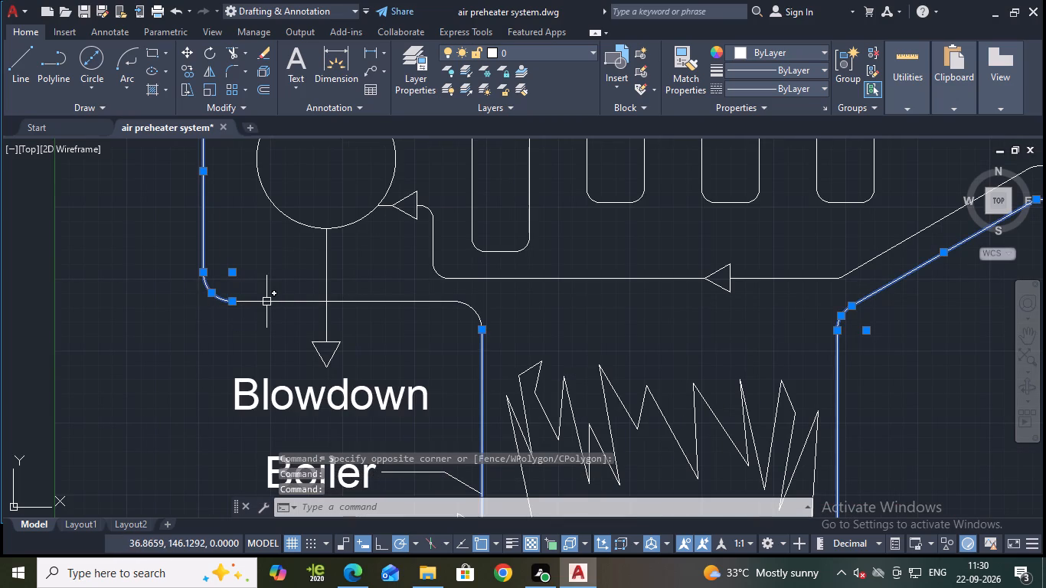
click(266, 302)
click(476, 309)
scroll(525, 309, down, 2)
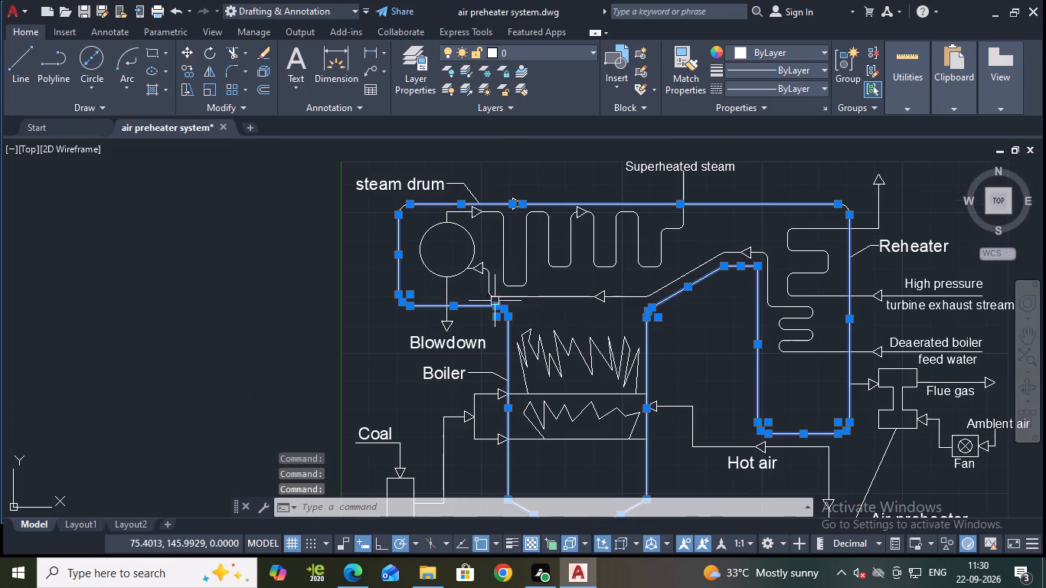
scroll(394, 214, up, 2)
middle_drag(393, 214, 376, 307)
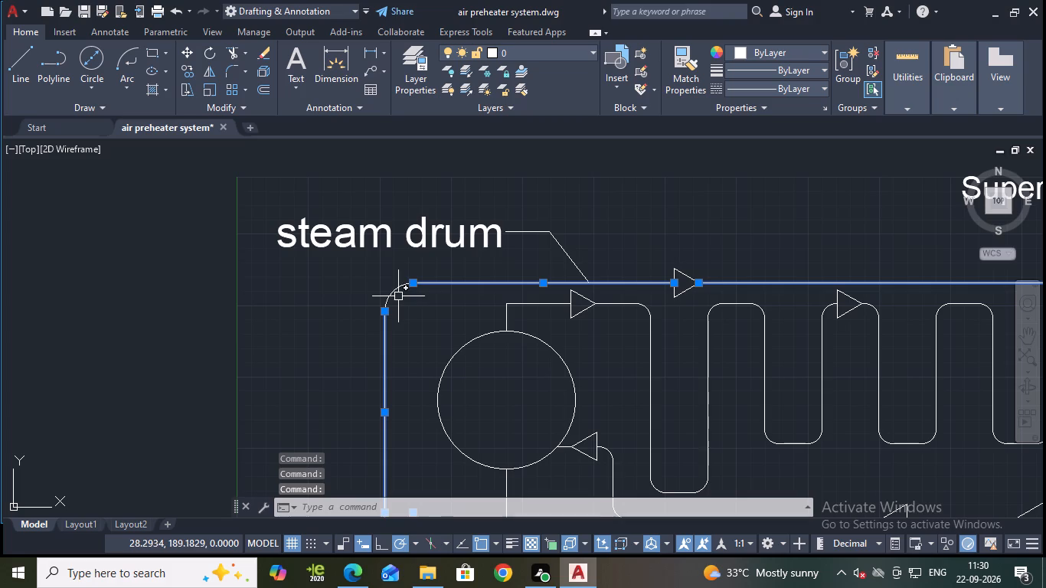
click(398, 296)
click(389, 295)
scroll(465, 312, down, 3)
scroll(737, 297, up, 4)
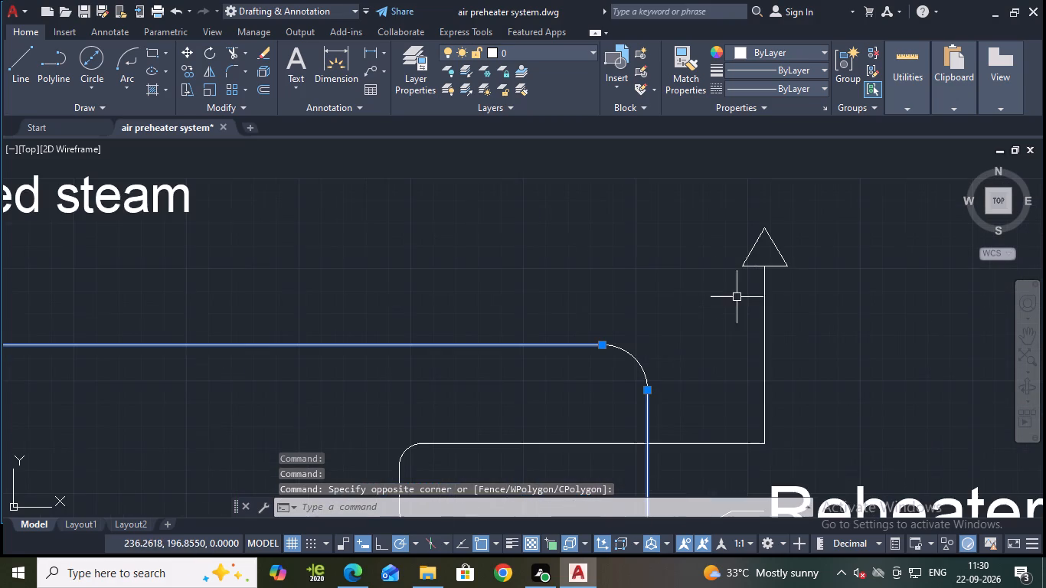
click(637, 365)
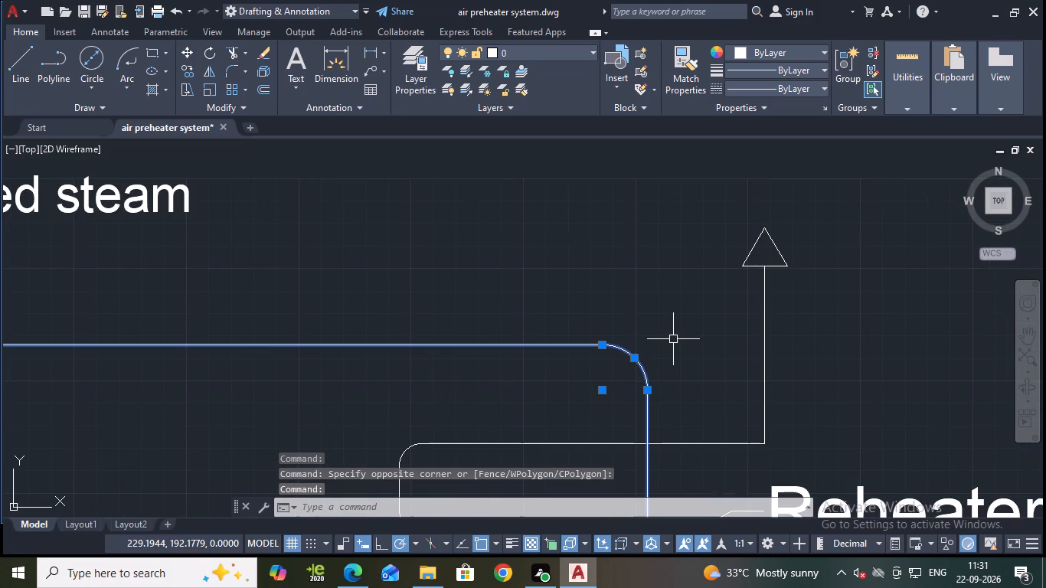
key(j)
key(Return)
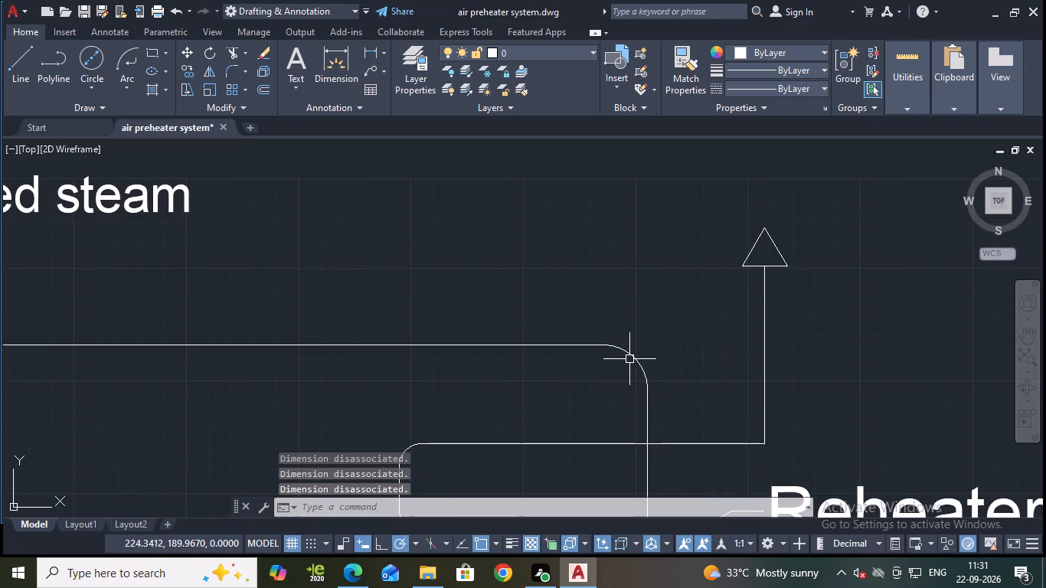
Examine the joined boiler outline for continuity, highlighting its sections and inspecting them around the boiler and the upper edge.
click(634, 360)
scroll(656, 344, down, 4)
middle_drag(718, 354, 718, 351)
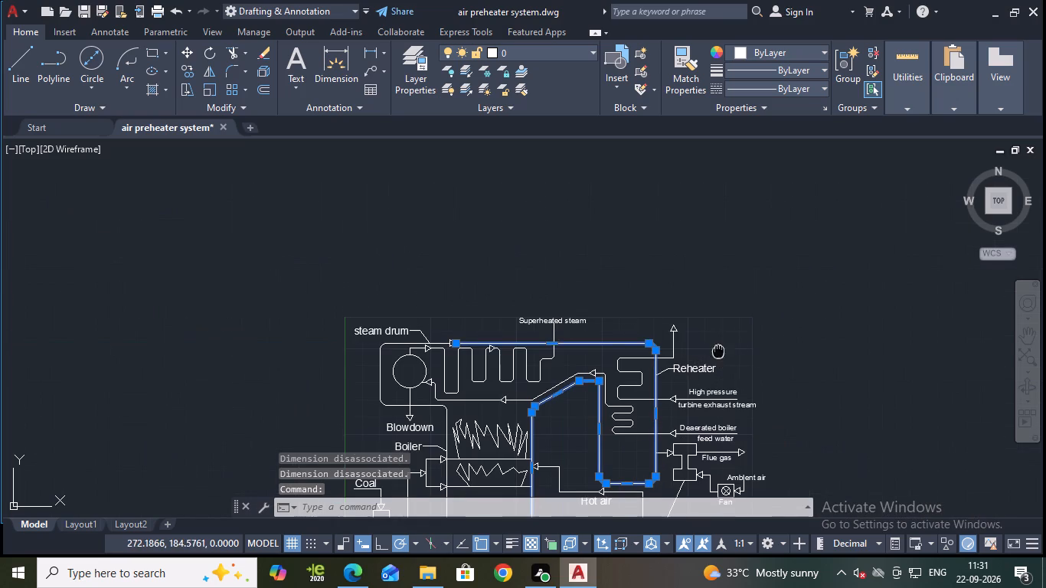
middle_drag(718, 351, 750, 245)
click(489, 424)
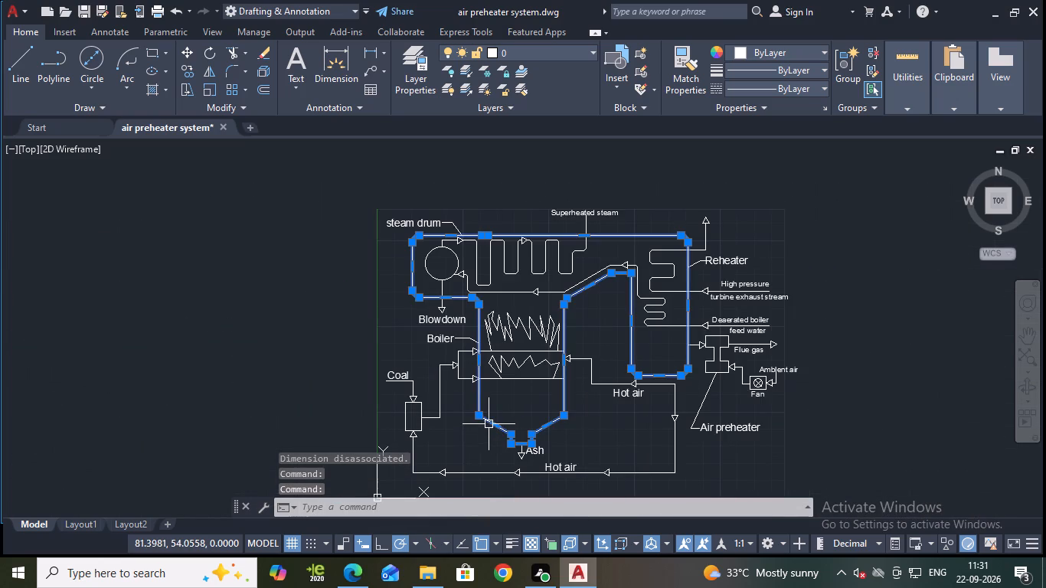
scroll(569, 341, up, 2)
scroll(430, 251, up, 1)
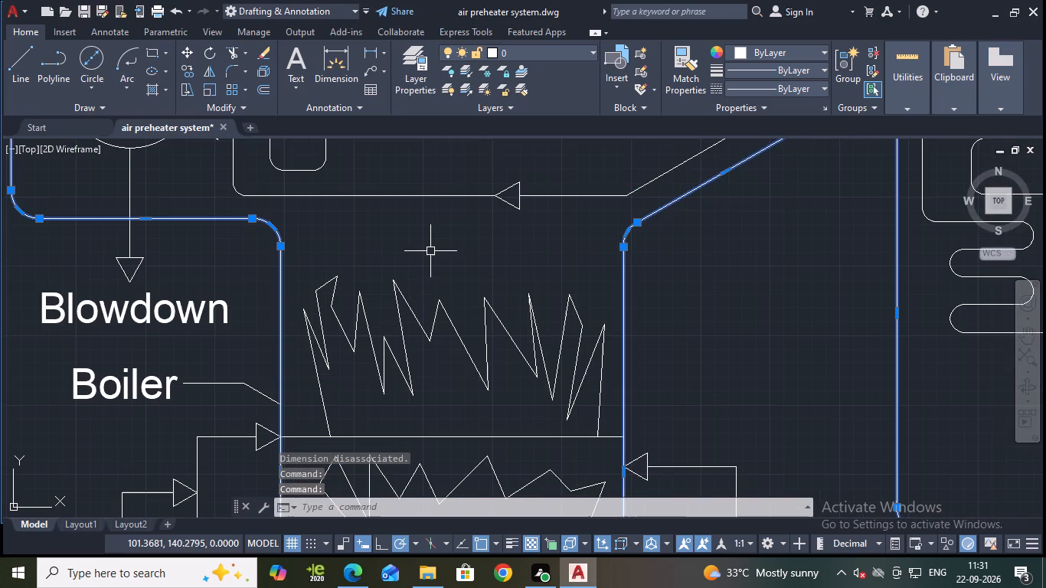
scroll(542, 274, down, 1)
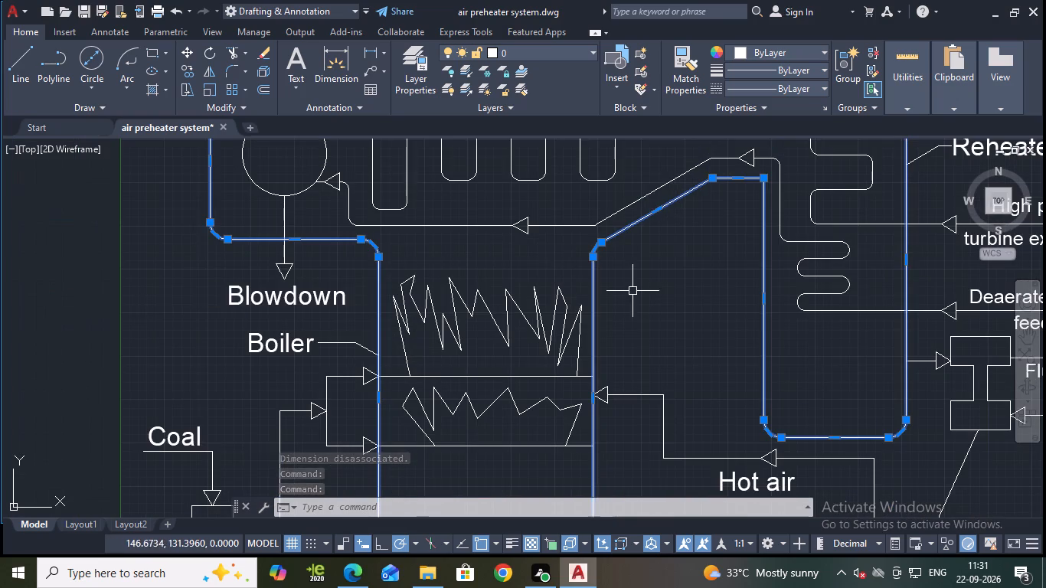
scroll(639, 291, down, 1)
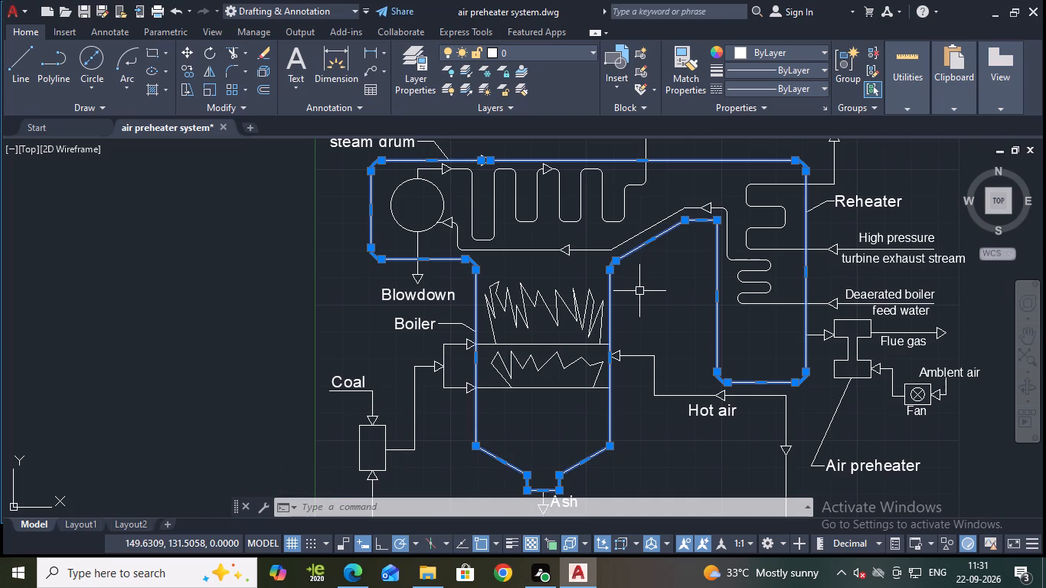
key(Escape)
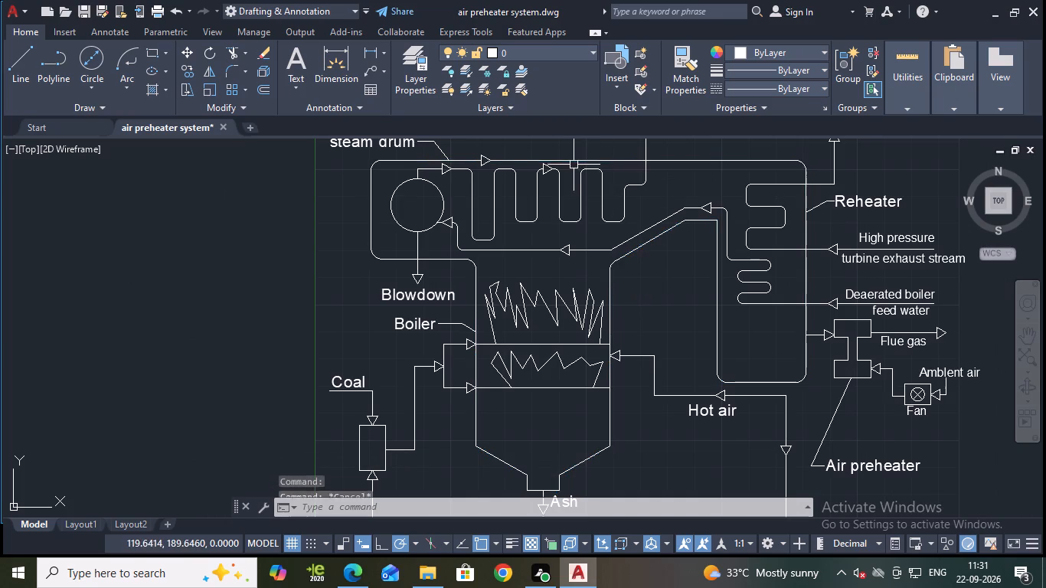
Erase the arrowhead on the outline's top line, just beyond the steam drum leader.
middle_drag(543, 158, 552, 263)
scroll(485, 278, up, 2)
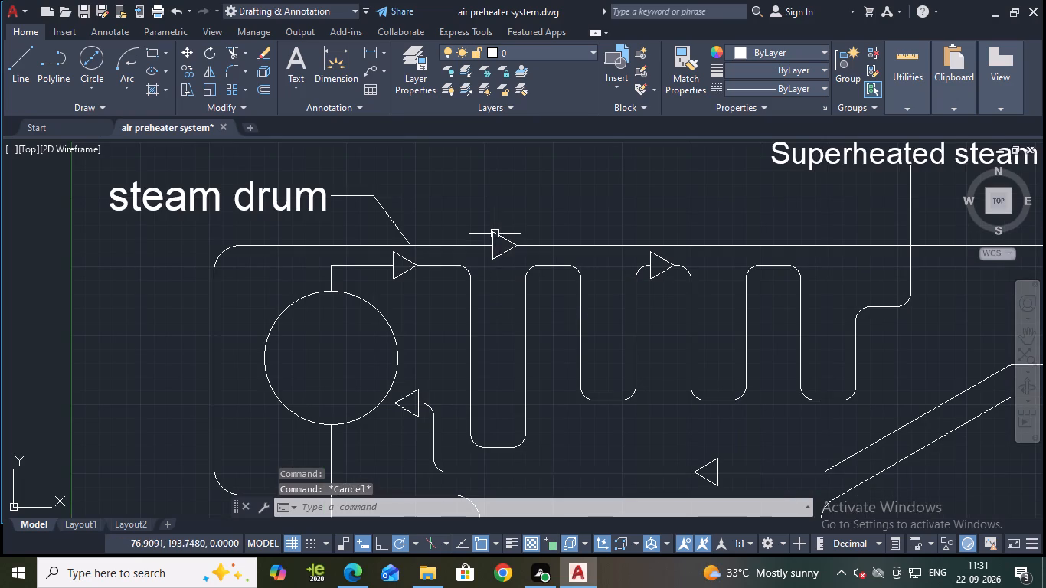
click(495, 234)
key(e)
key(Return)
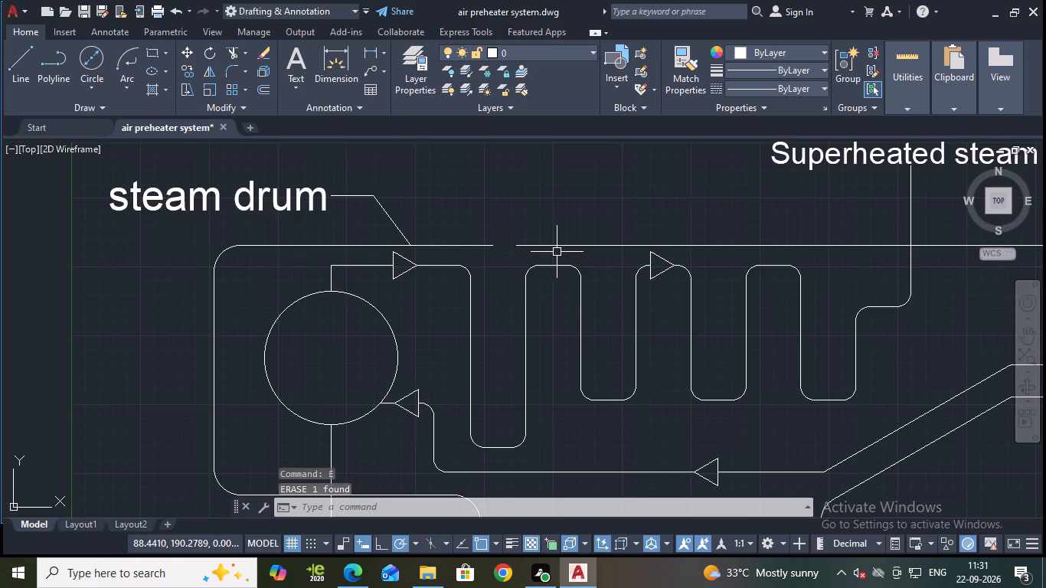
Extend the outline's long top line across the gap where the arrowhead was, towards the steam drum side.
text(ex)
key(Return)
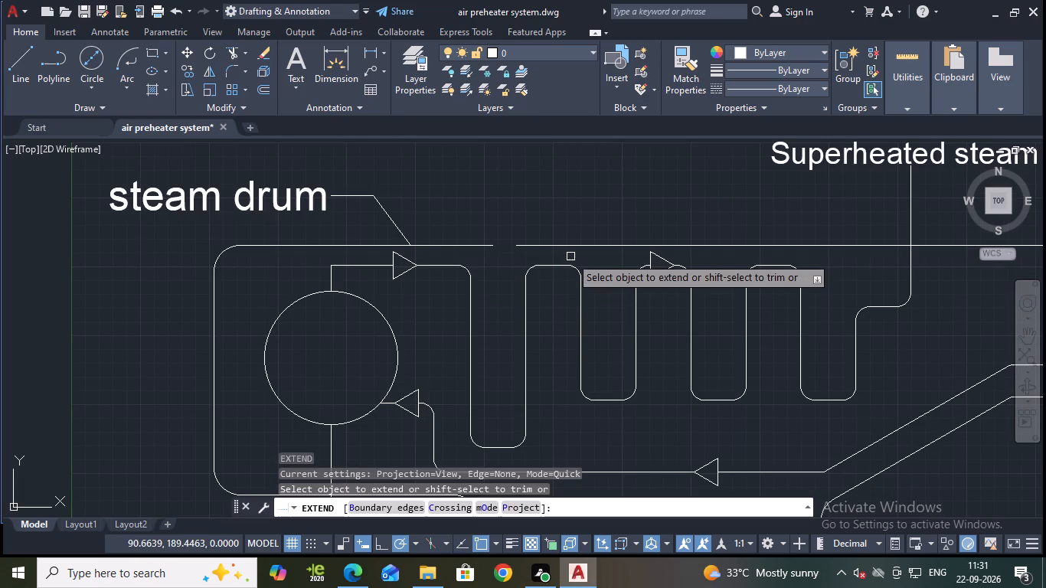
click(551, 247)
key(Escape)
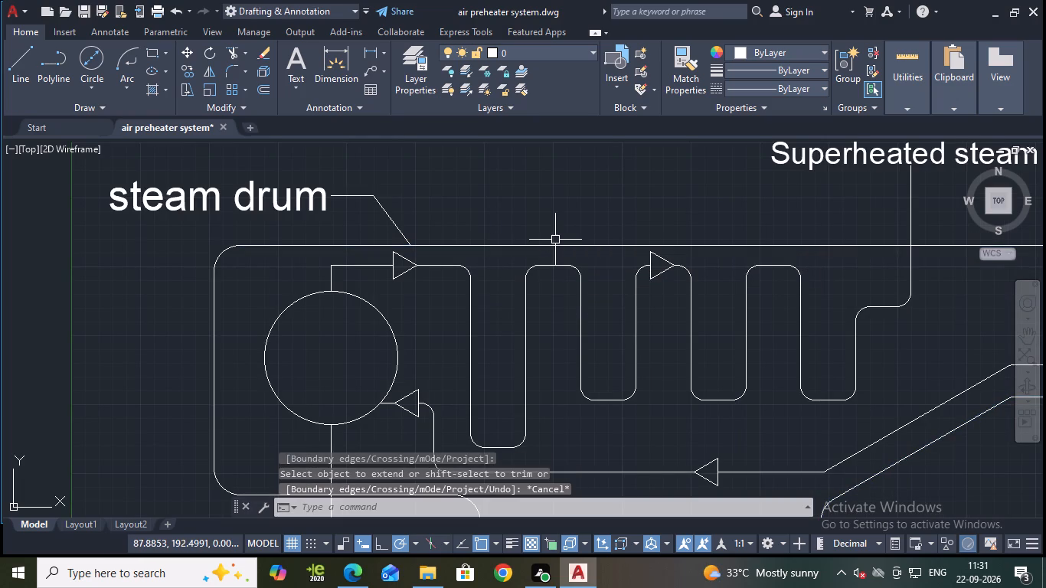
Join the extended long top line with the steam drum side of the outer boiler outline into one polyline.
click(548, 245)
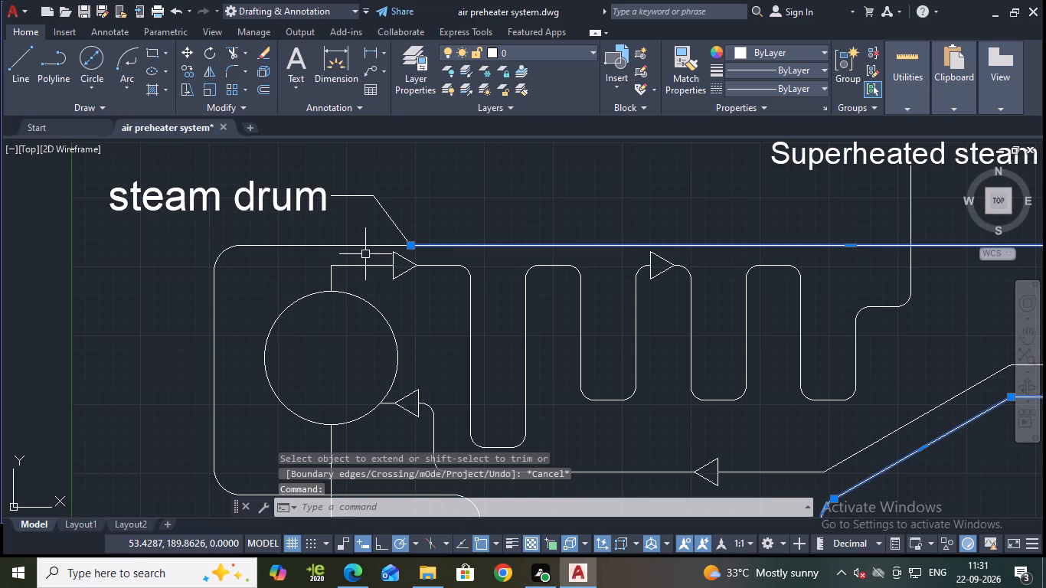
click(352, 248)
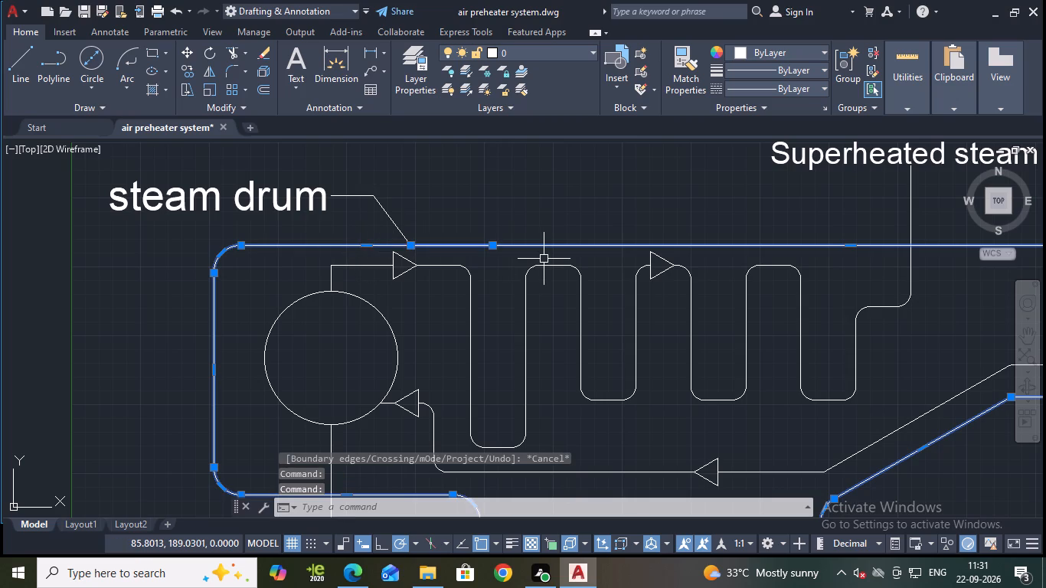
key(j)
key(Return)
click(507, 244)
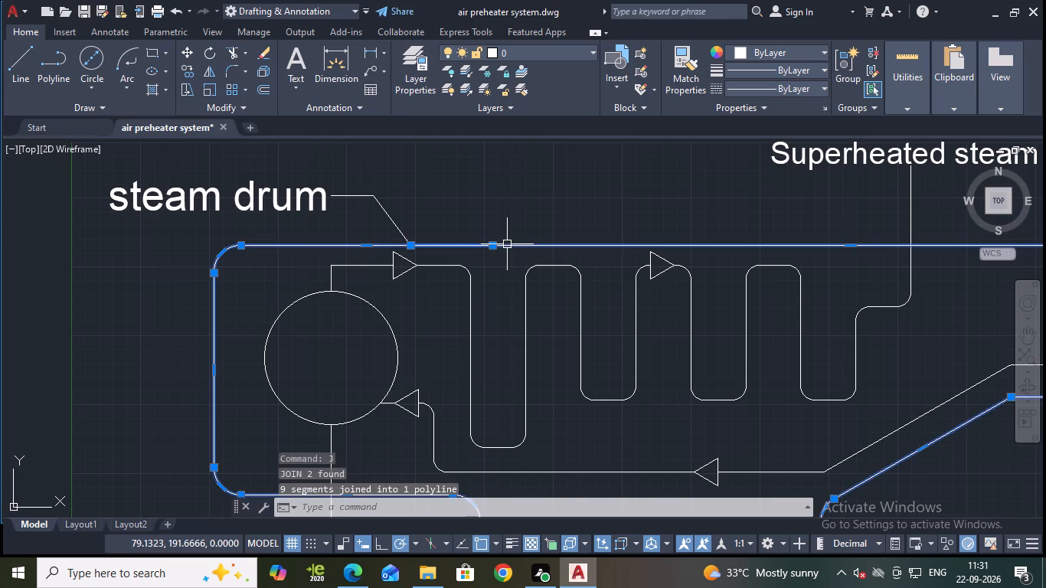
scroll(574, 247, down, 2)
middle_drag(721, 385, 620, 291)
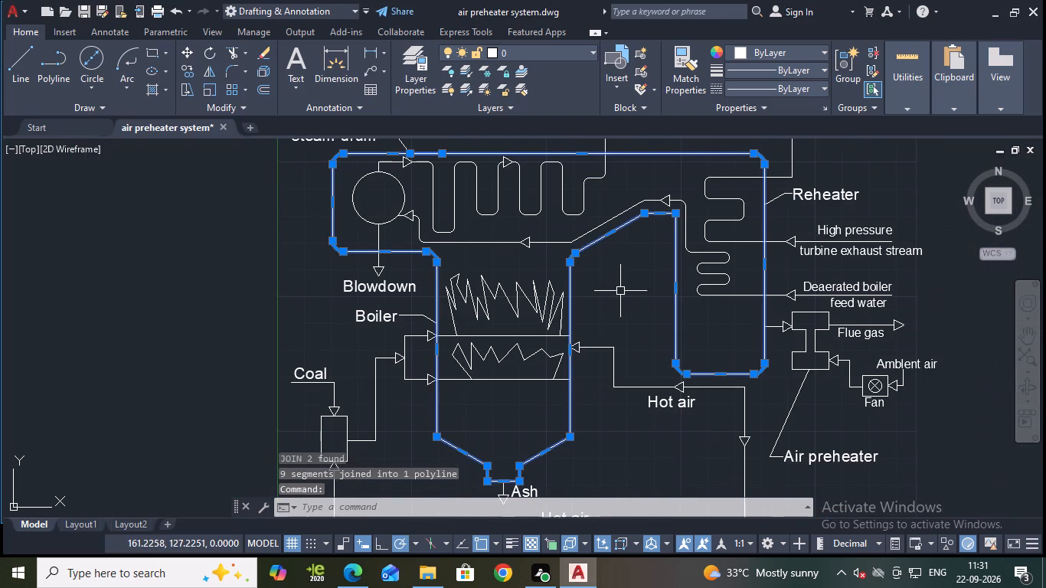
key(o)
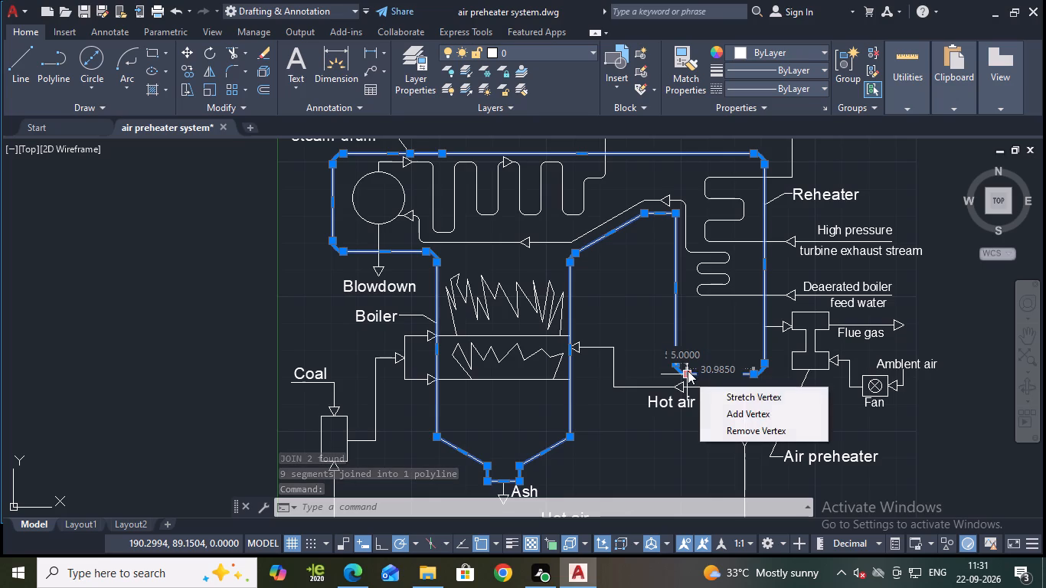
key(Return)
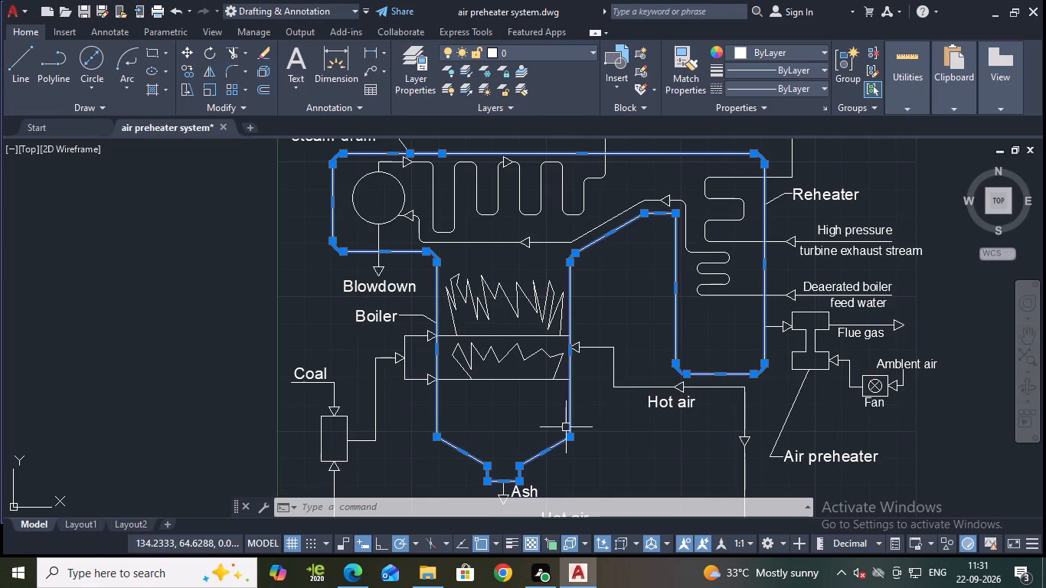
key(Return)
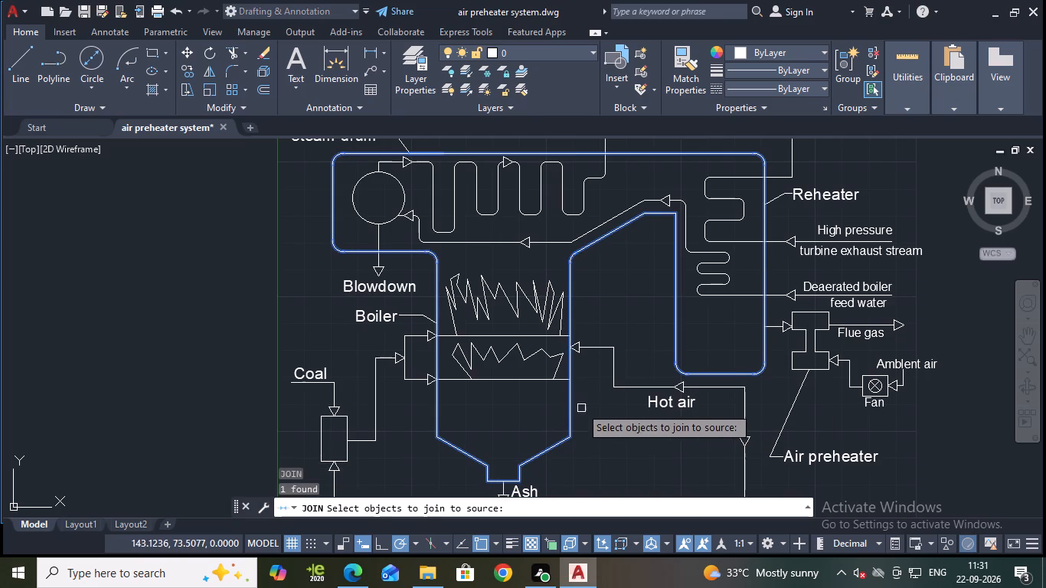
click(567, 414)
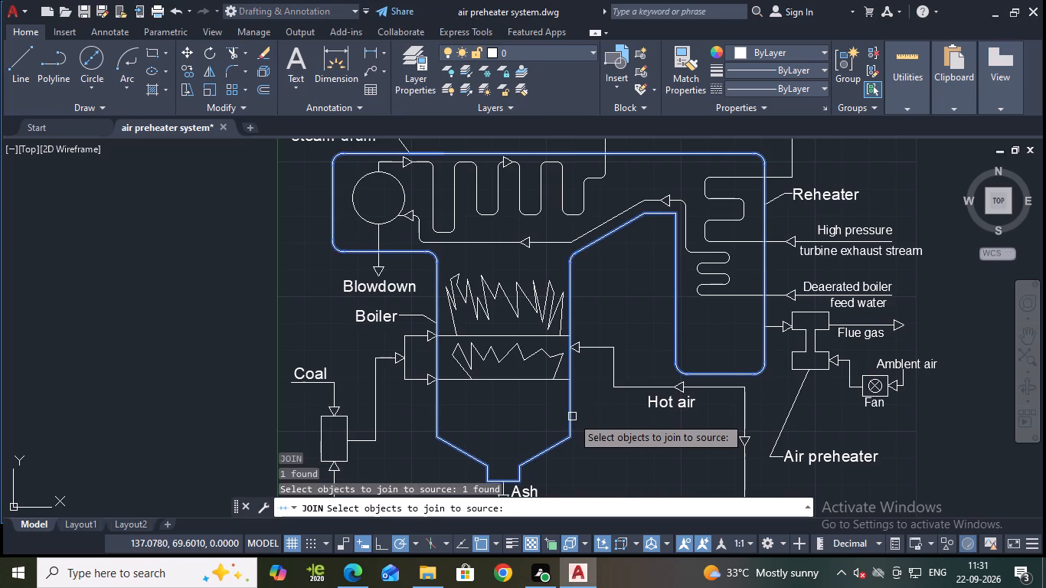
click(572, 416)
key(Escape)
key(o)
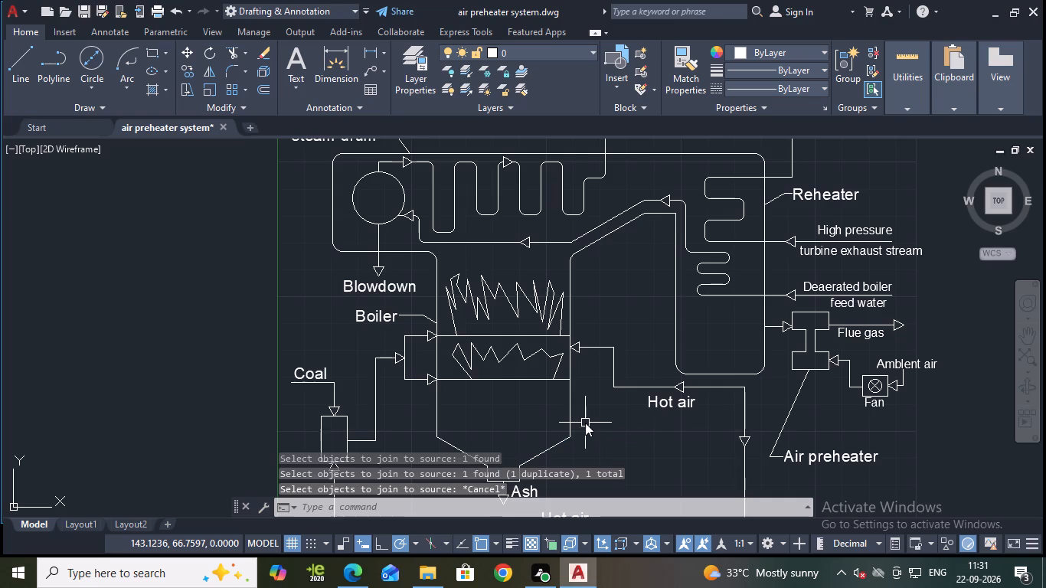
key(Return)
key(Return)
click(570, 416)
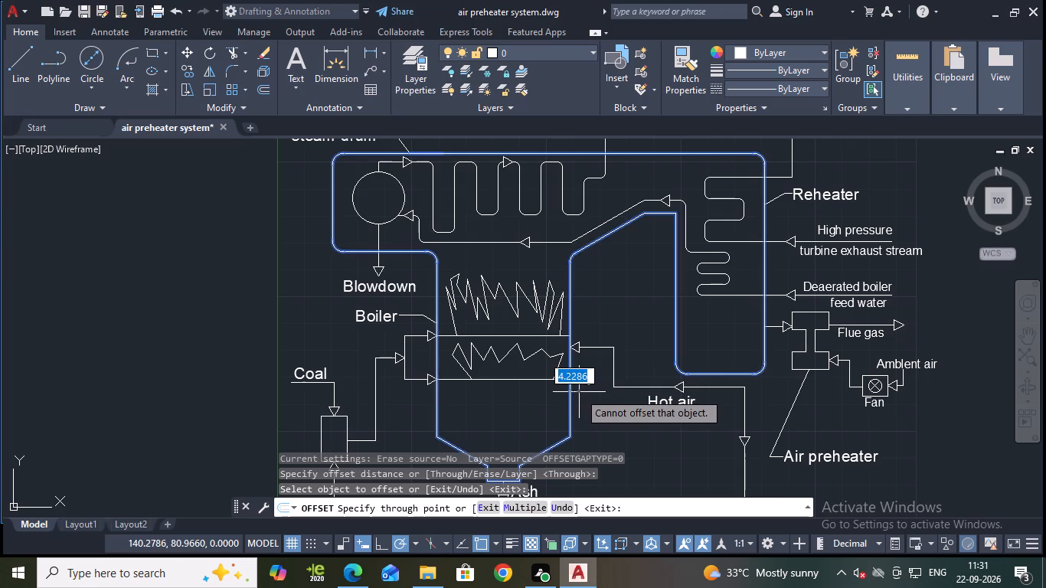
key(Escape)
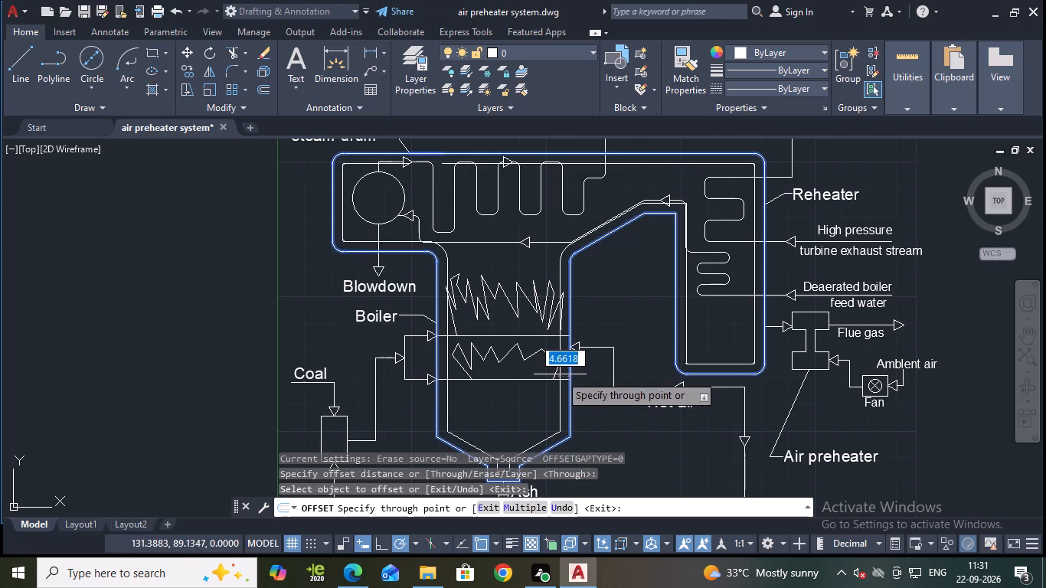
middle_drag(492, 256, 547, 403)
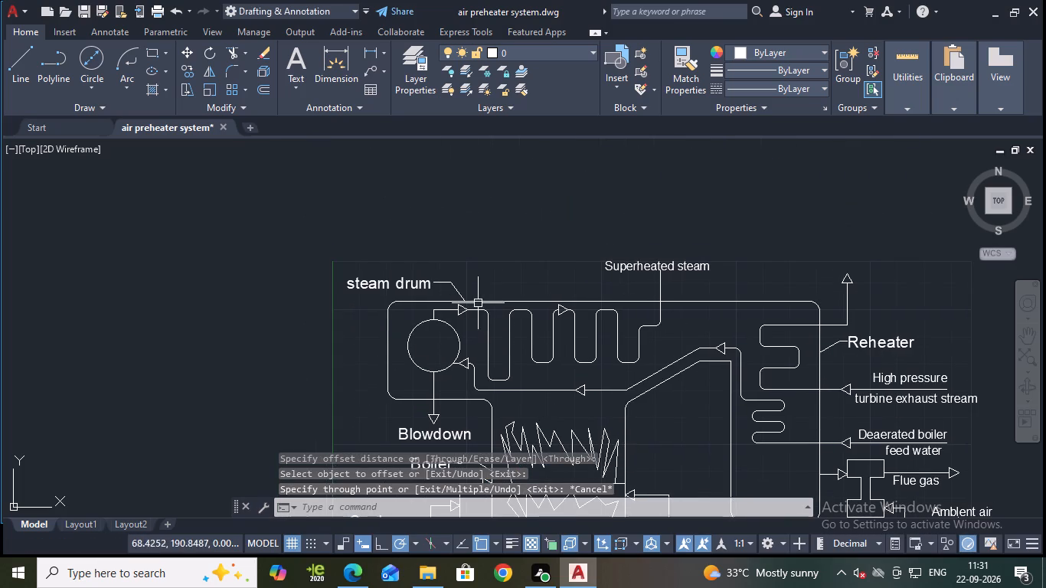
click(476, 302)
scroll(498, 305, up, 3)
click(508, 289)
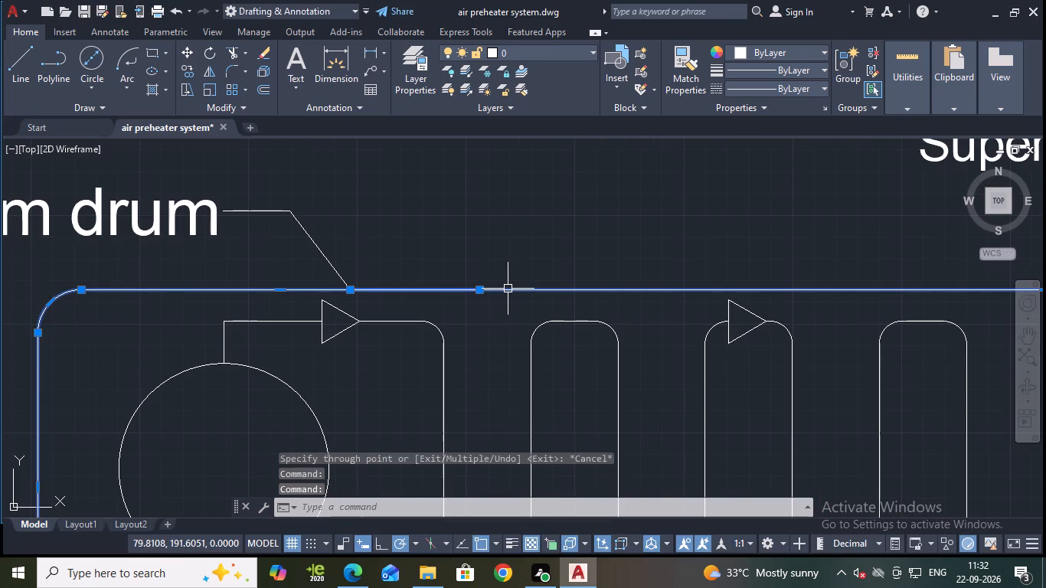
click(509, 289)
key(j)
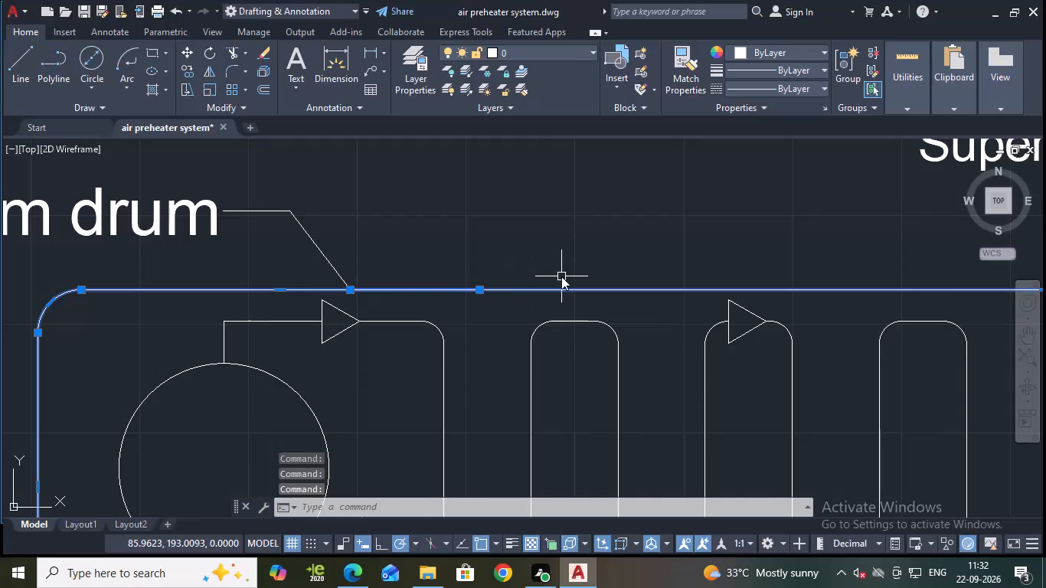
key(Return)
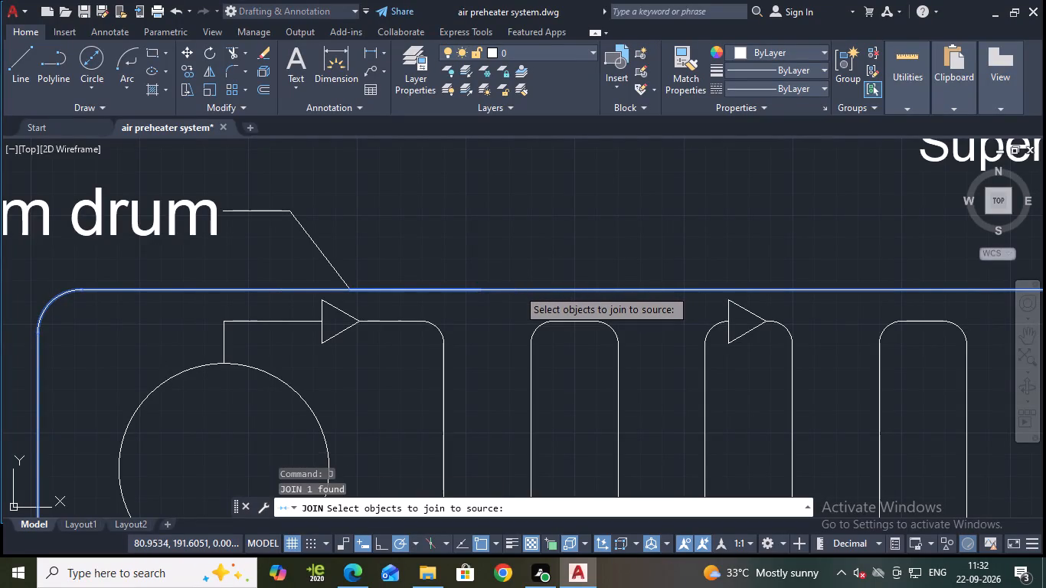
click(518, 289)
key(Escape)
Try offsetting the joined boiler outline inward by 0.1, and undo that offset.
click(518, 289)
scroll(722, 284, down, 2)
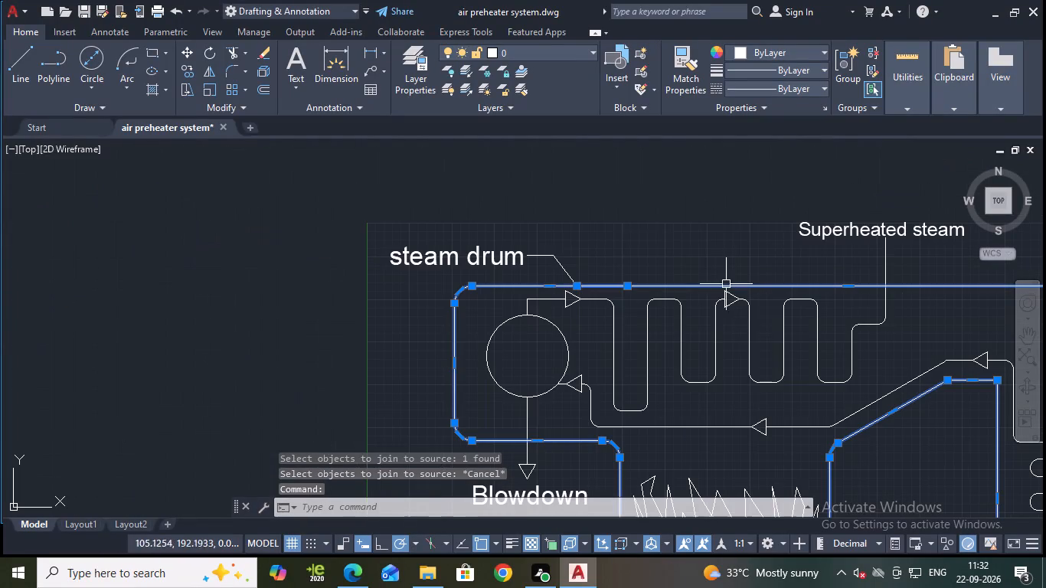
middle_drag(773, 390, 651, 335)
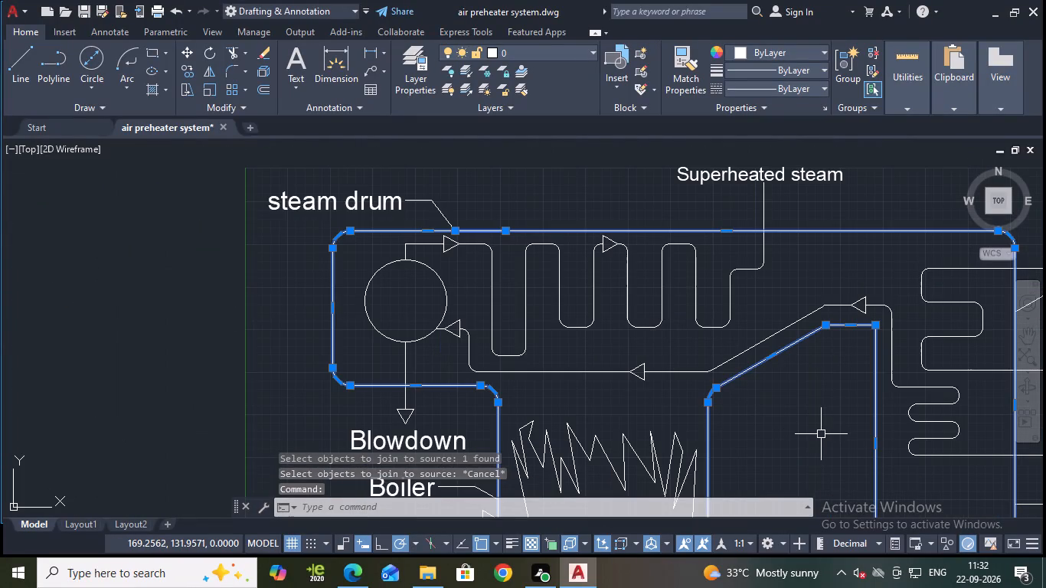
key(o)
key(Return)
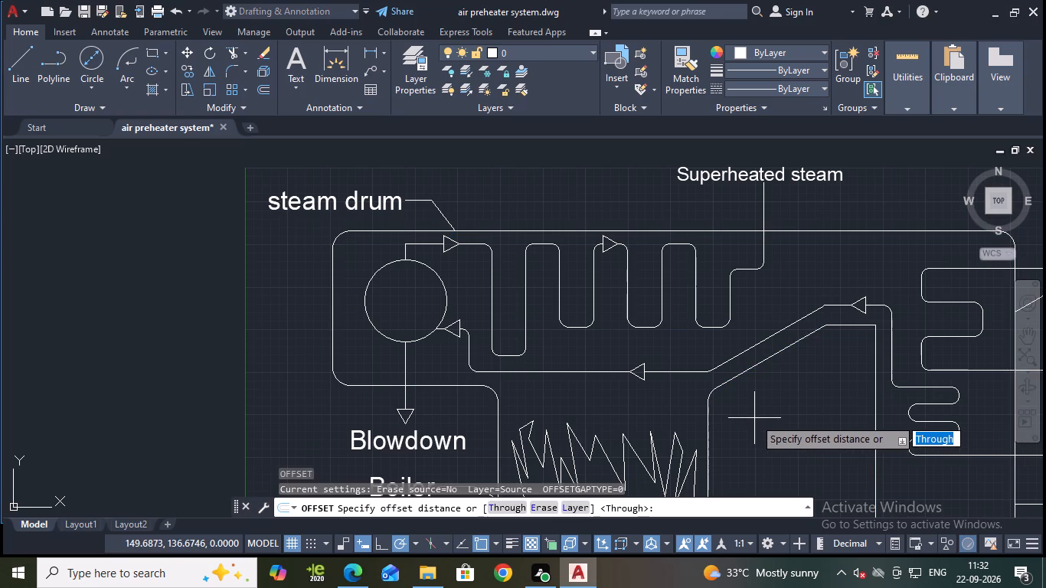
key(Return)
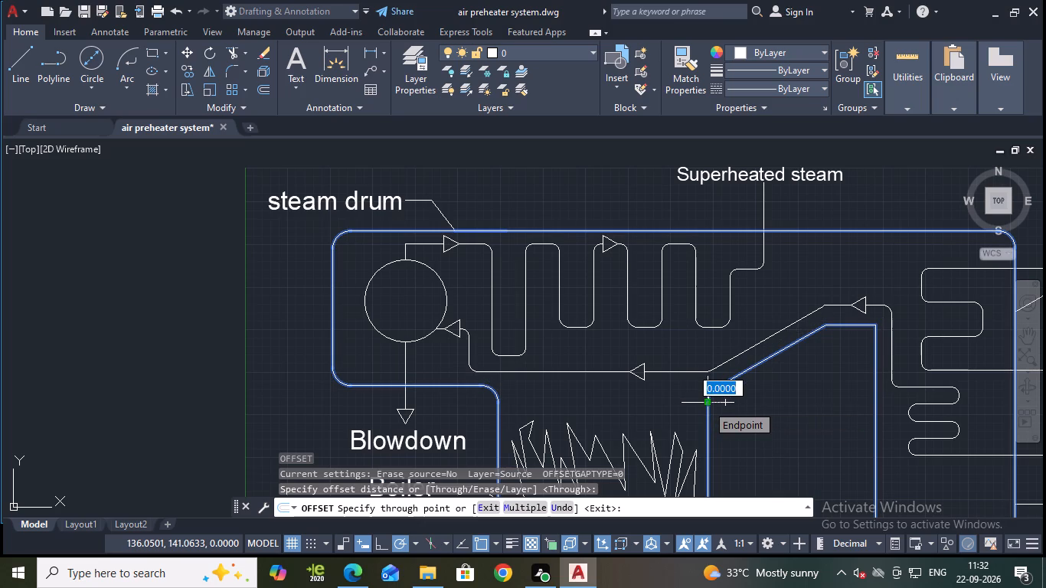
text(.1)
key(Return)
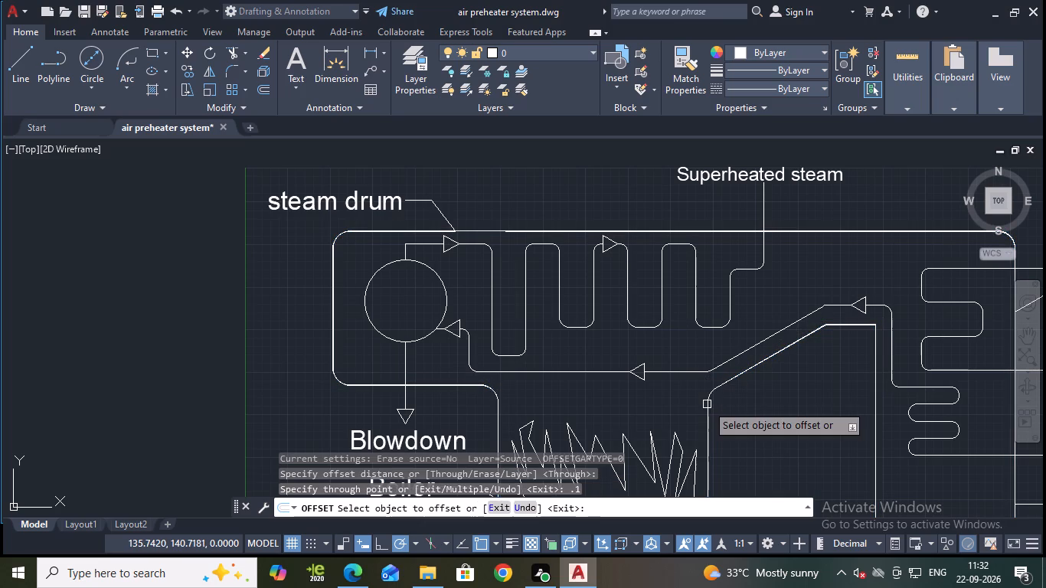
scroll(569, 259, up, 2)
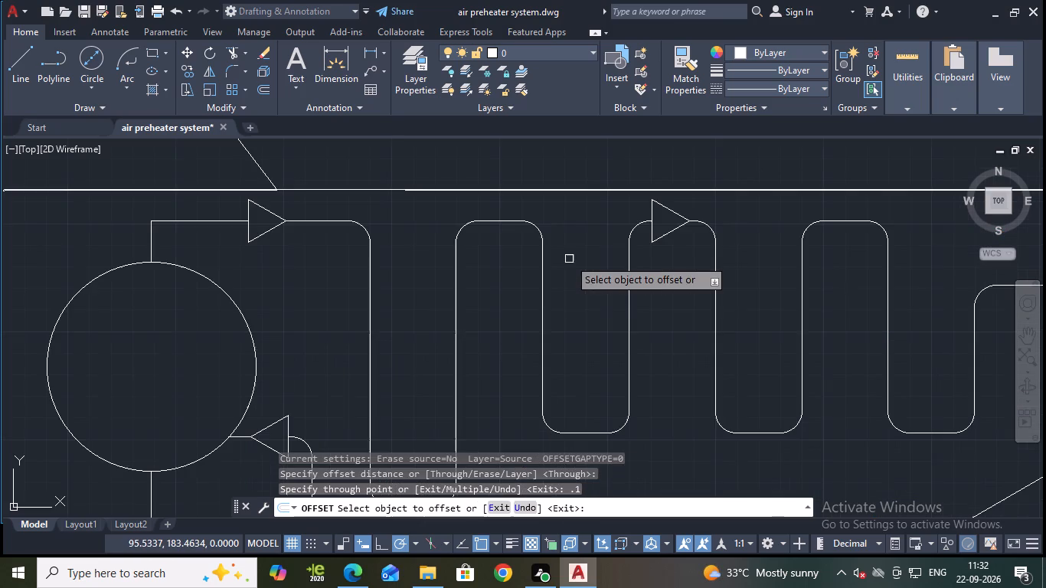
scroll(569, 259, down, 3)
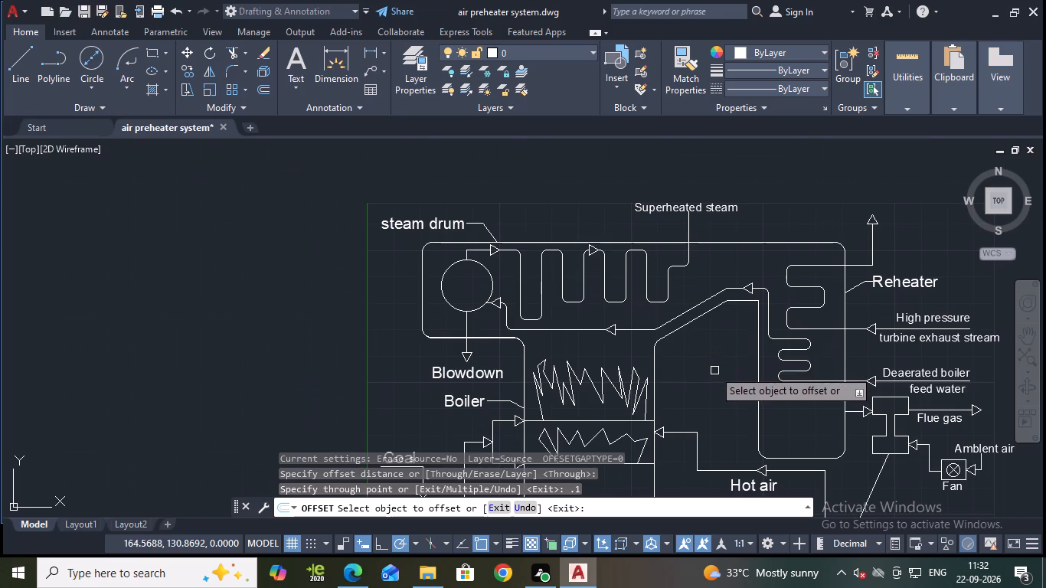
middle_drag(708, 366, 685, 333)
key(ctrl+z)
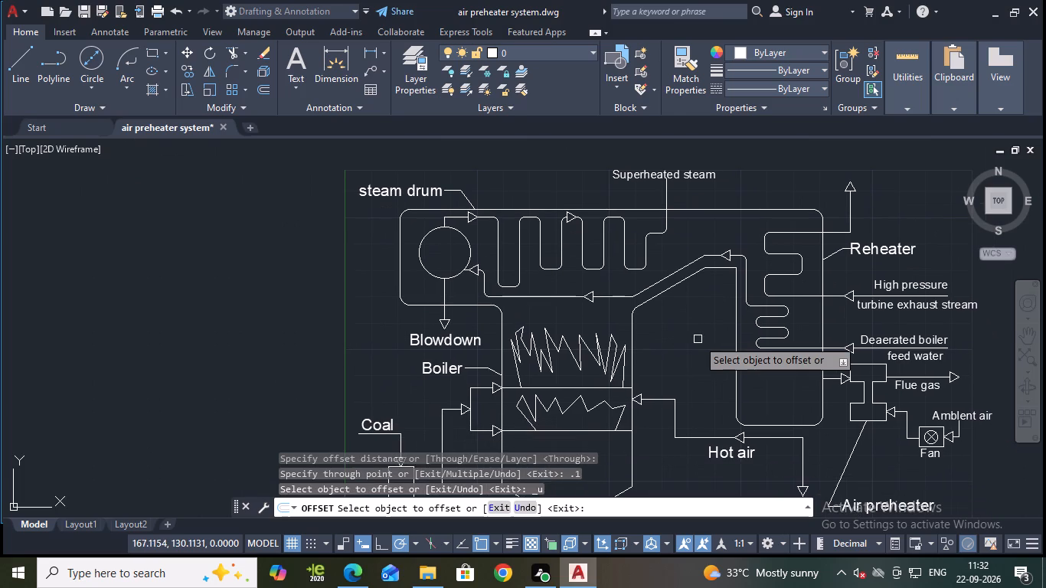
Offset the joined boiler outline inward by 1 to form a double wall.
key(o)
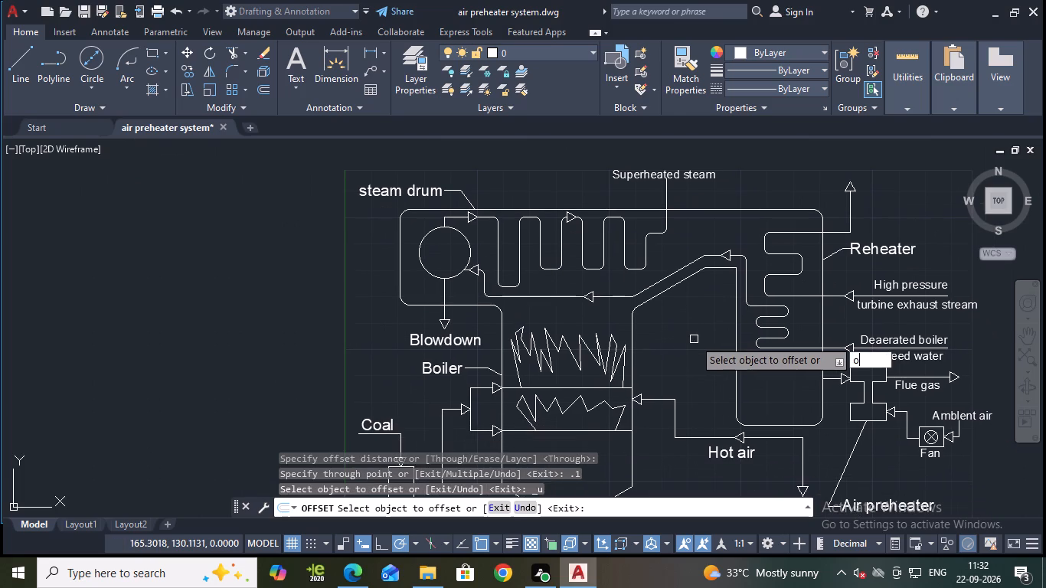
key(Return)
key(Return)
click(633, 341)
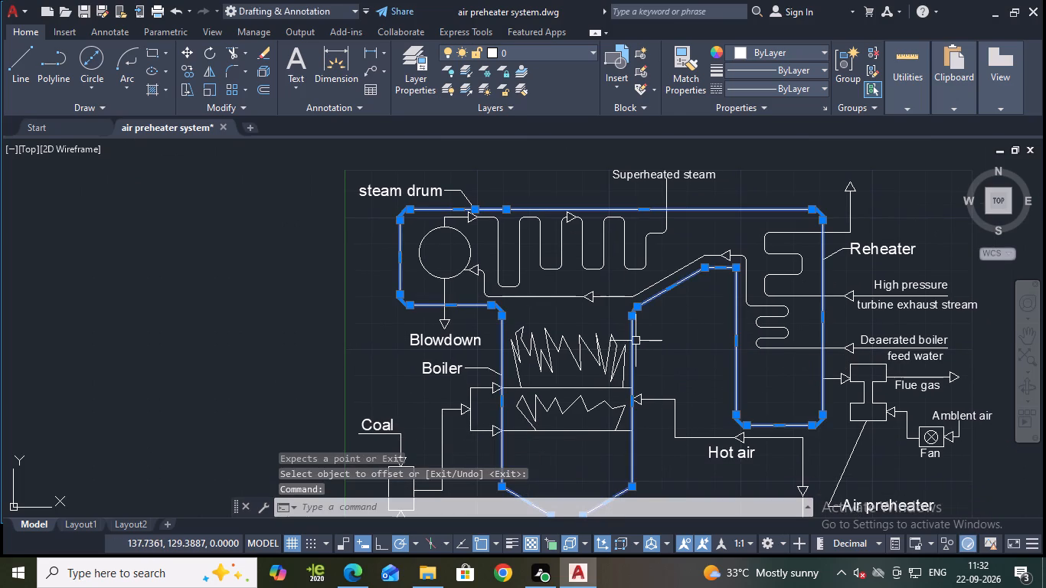
key(Return)
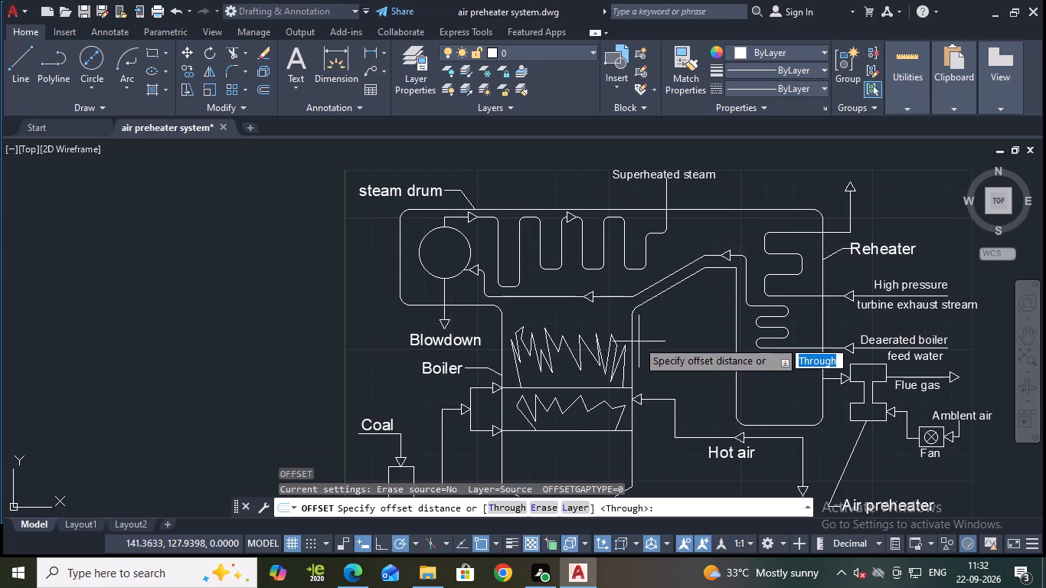
key(Return)
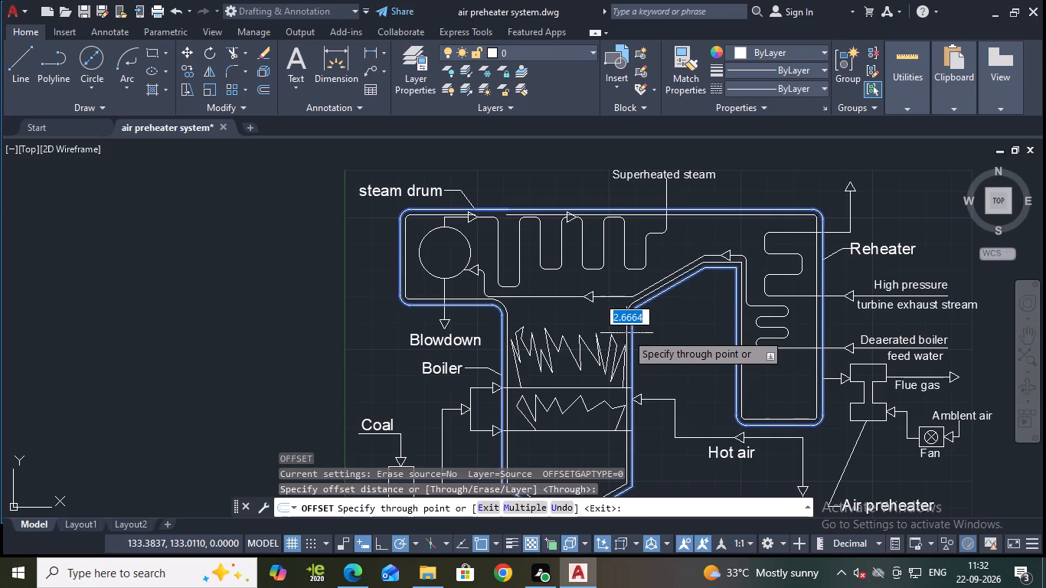
key(1)
key(Return)
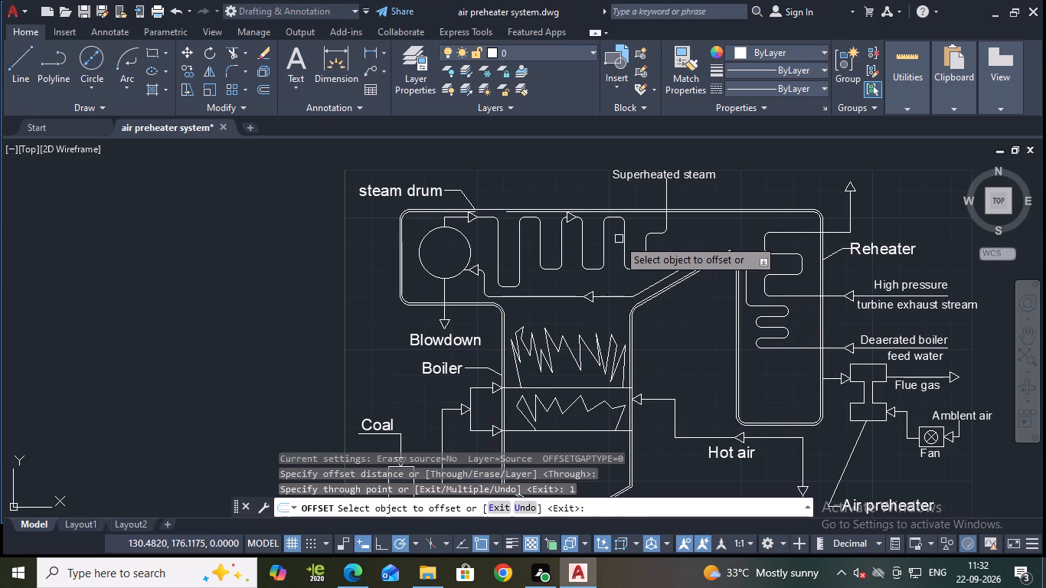
scroll(529, 178, up, 2)
scroll(462, 220, up, 1)
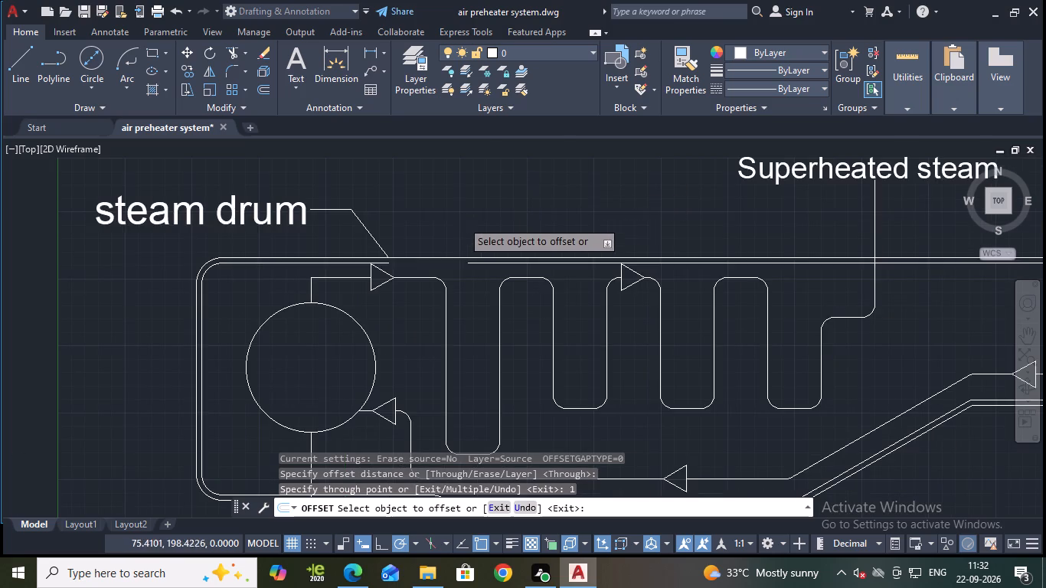
middle_drag(452, 227, 495, 165)
key(Escape)
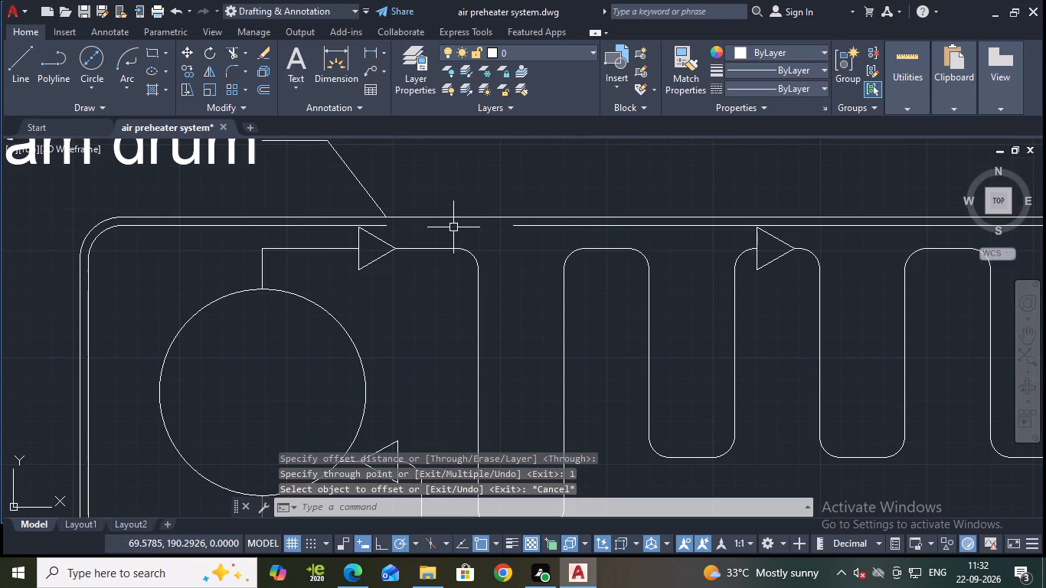
Stretch the inner outline's open end near the steam drum leader across the gap to meet the other end of its top line.
click(380, 228)
click(386, 224)
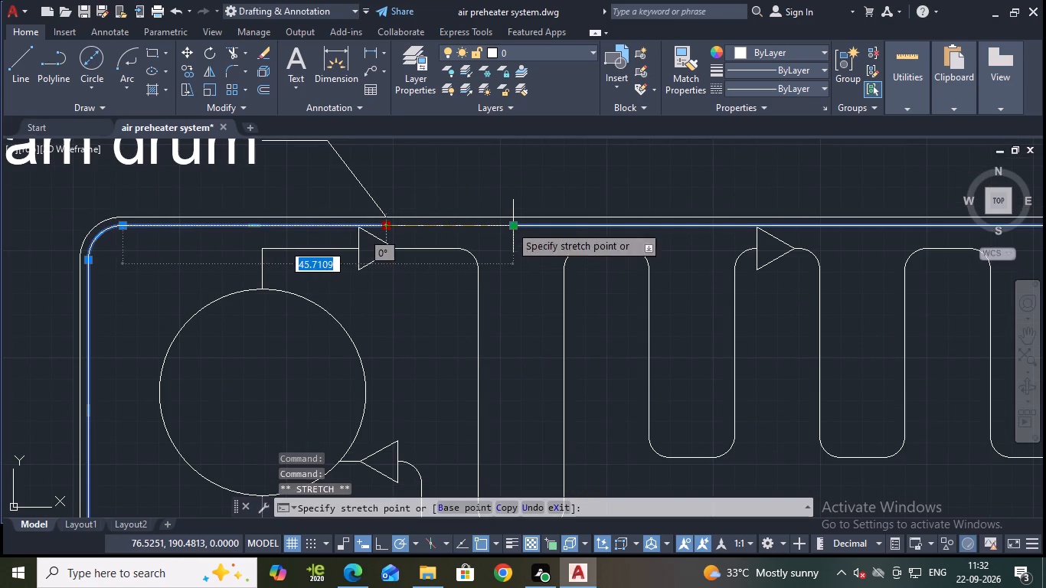
click(510, 225)
key(Escape)
Examine the outer and inner boiler outlines for continuity along the top edge and around the whole boiler.
scroll(535, 233, down, 1)
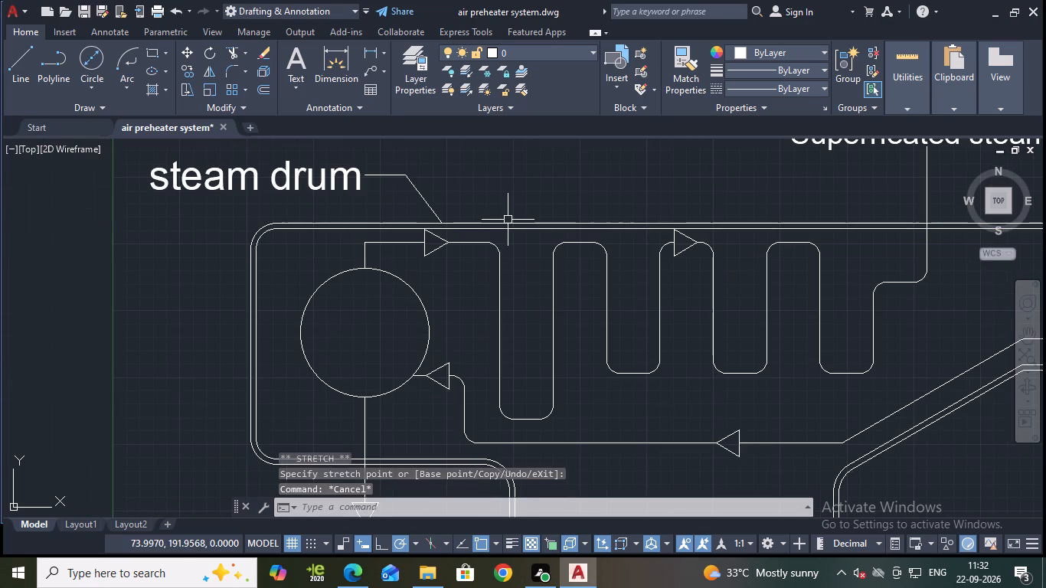
click(505, 224)
click(505, 228)
key(Escape)
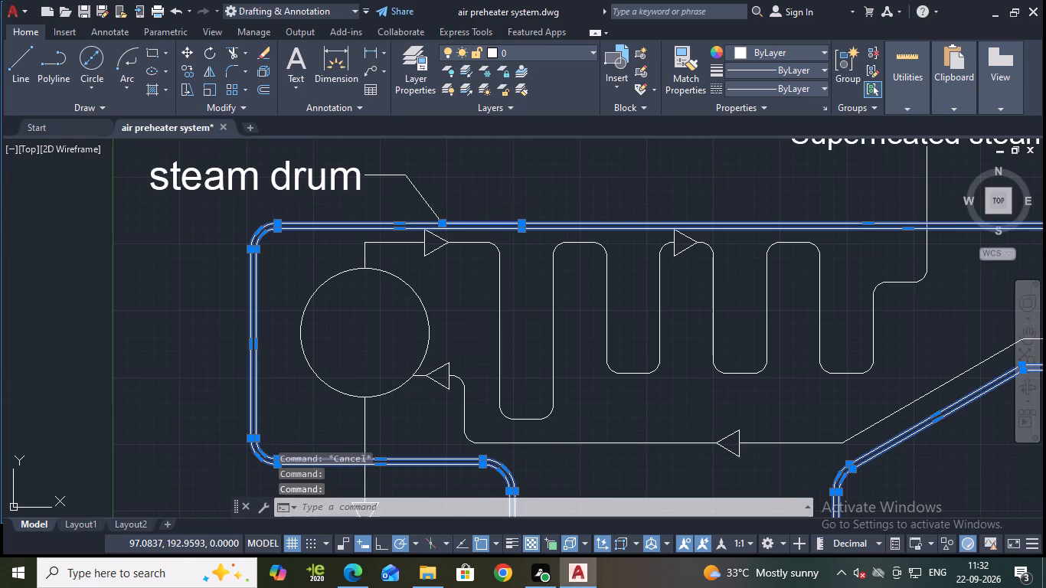
scroll(691, 318, down, 1)
middle_drag(691, 349, 498, 181)
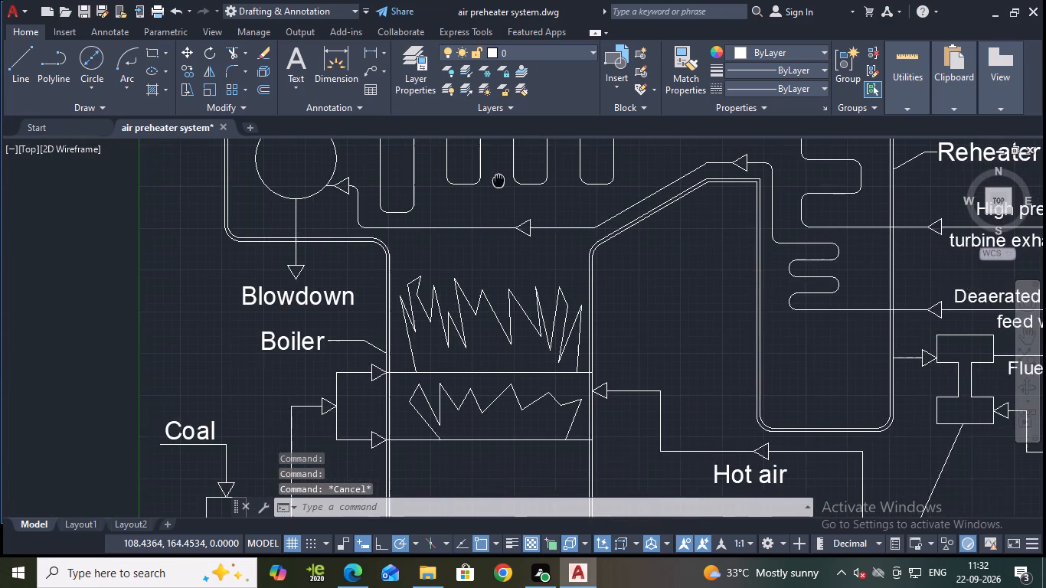
middle_drag(498, 181, 501, 182)
scroll(675, 300, down, 1)
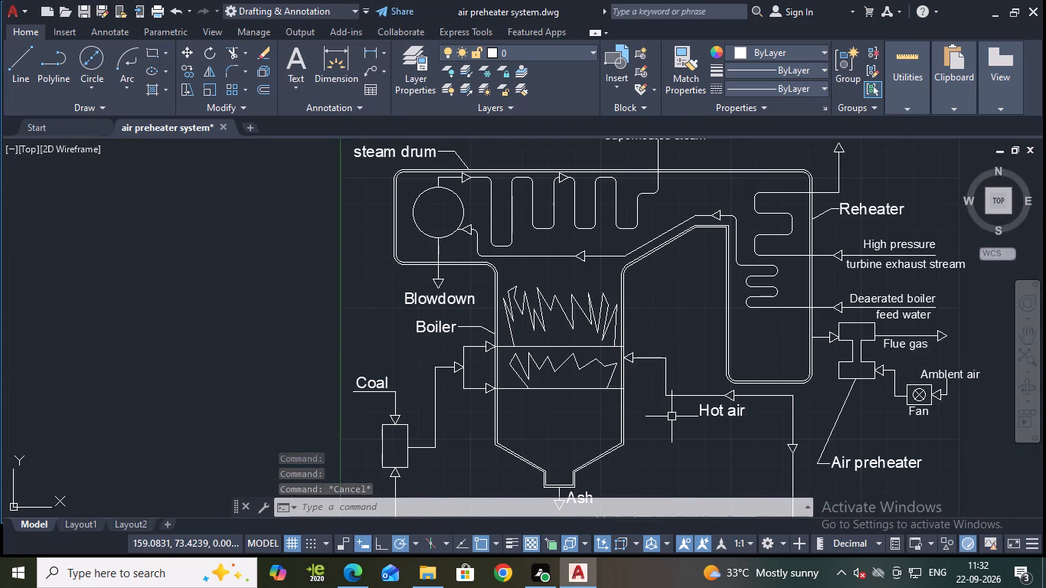
Trim the ends of the upper and lower grate lines between the double walls on the boiler's coal-feed side.
scroll(513, 359, up, 2)
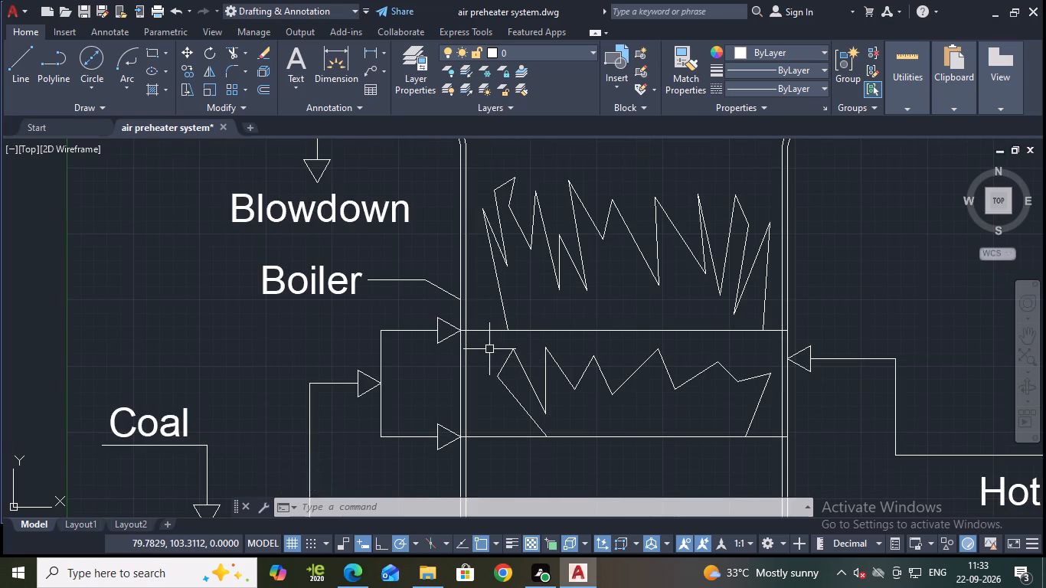
scroll(488, 349, up, 1)
middle_drag(487, 348, 493, 385)
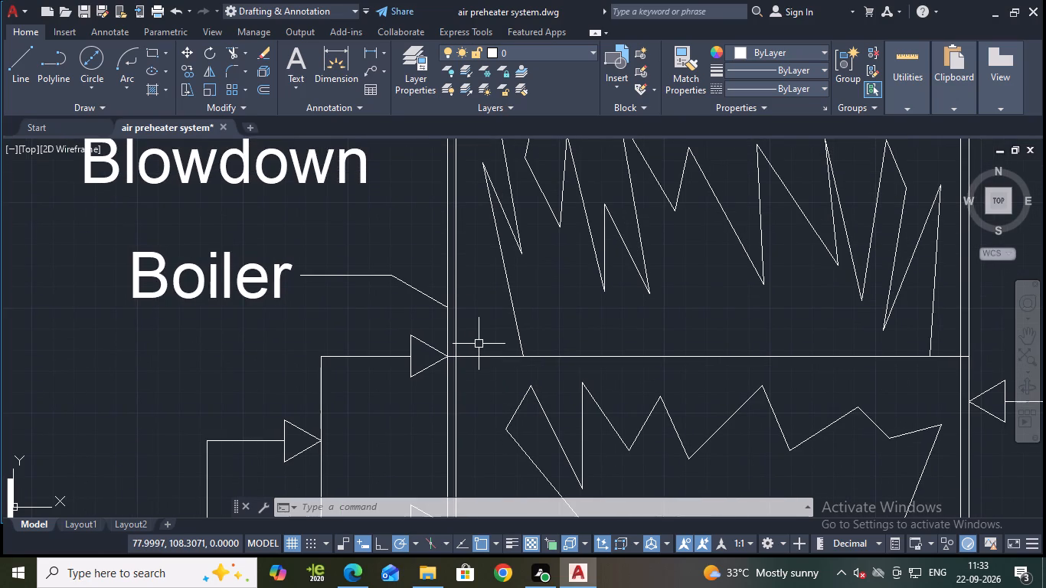
text(tr)
key(Return)
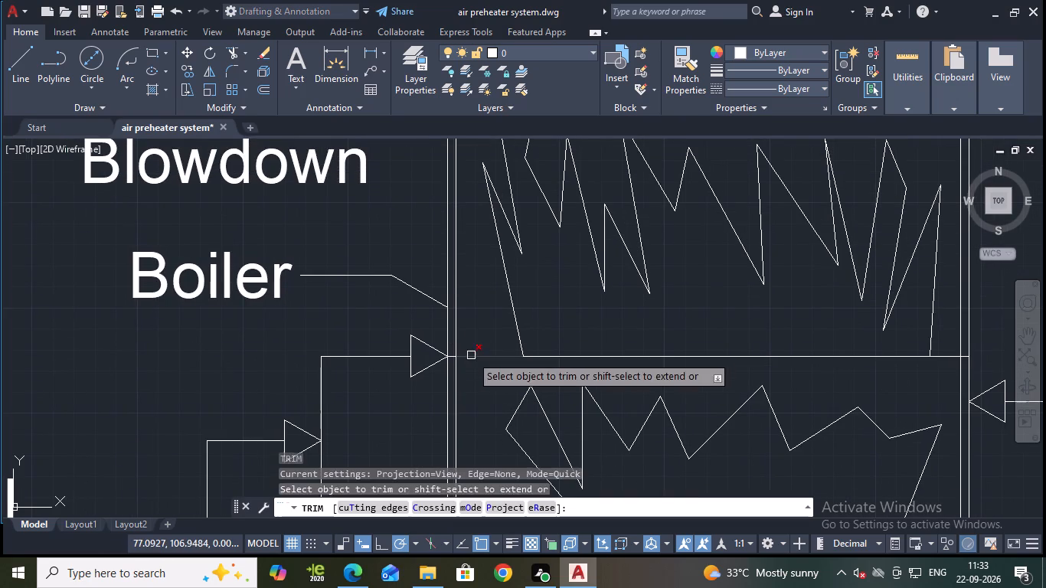
scroll(471, 355, up, 3)
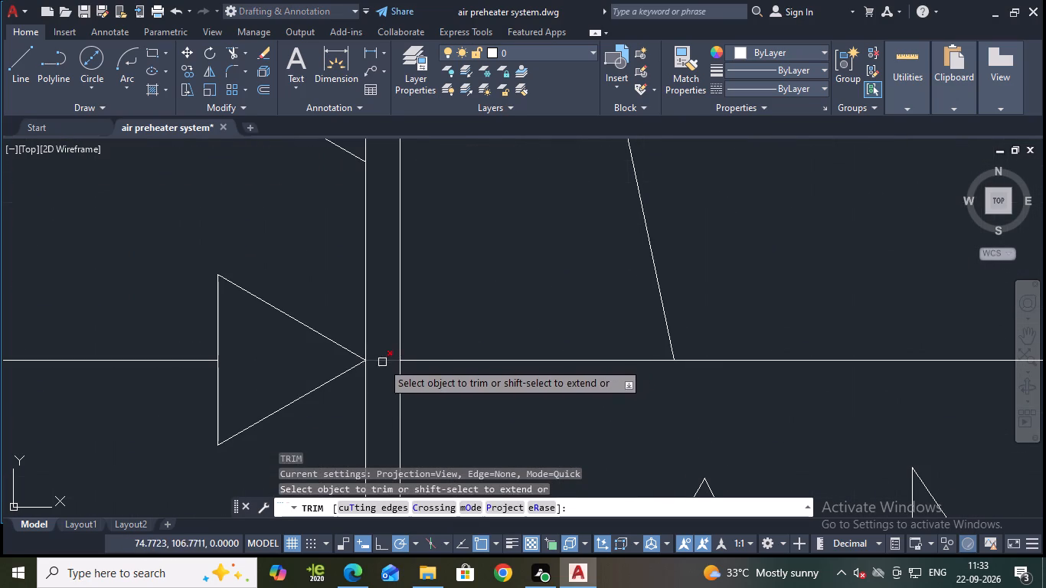
click(382, 362)
scroll(414, 350, down, 3)
middle_drag(449, 395, 525, 194)
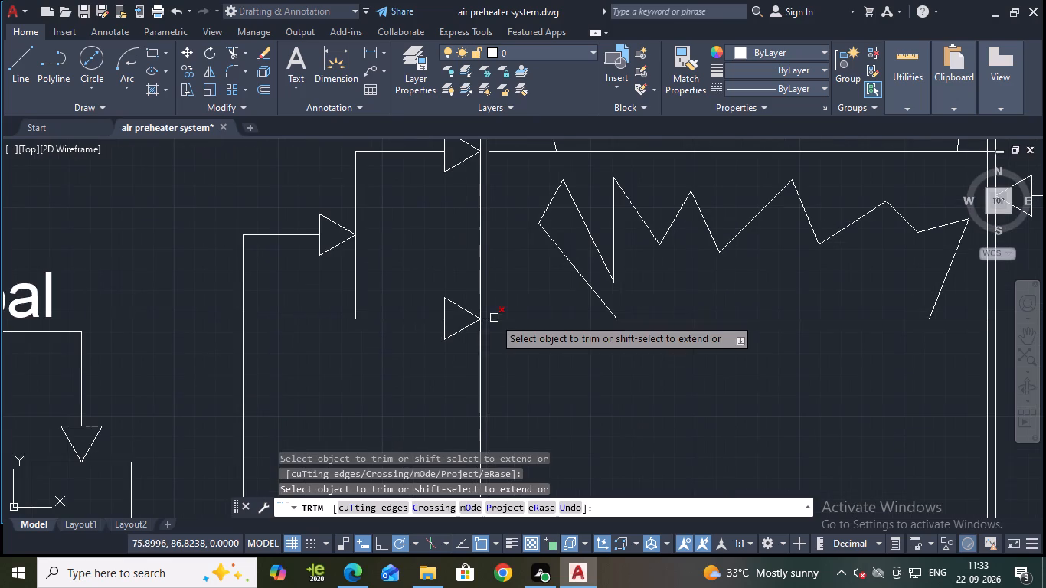
scroll(481, 321, up, 3)
click(485, 315)
scroll(514, 315, down, 3)
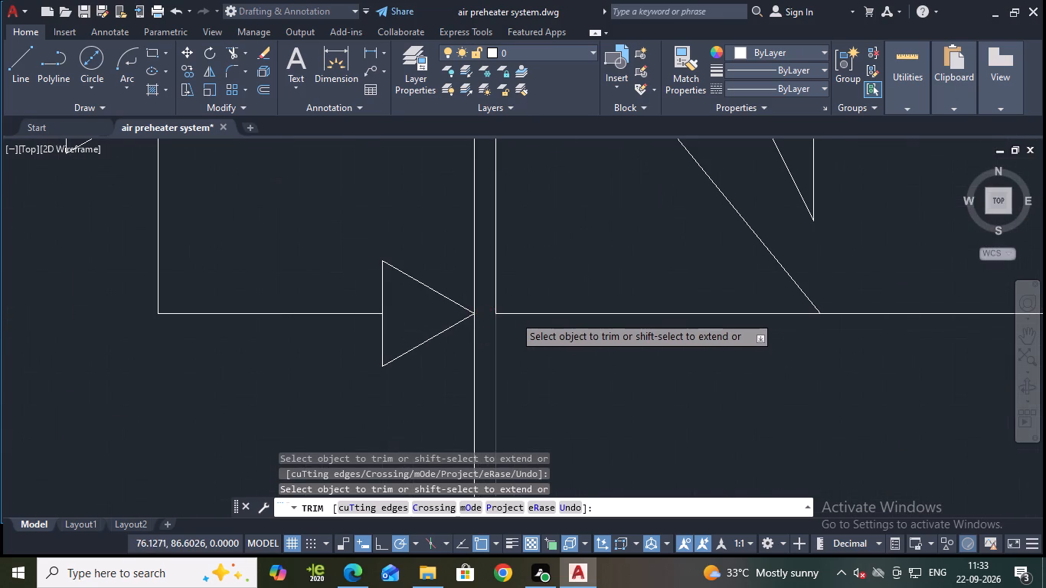
Trim the ends of the lower and upper grate lines between the double walls on the boiler's hot-air side.
middle_drag(743, 351, 639, 367)
scroll(737, 323, up, 3)
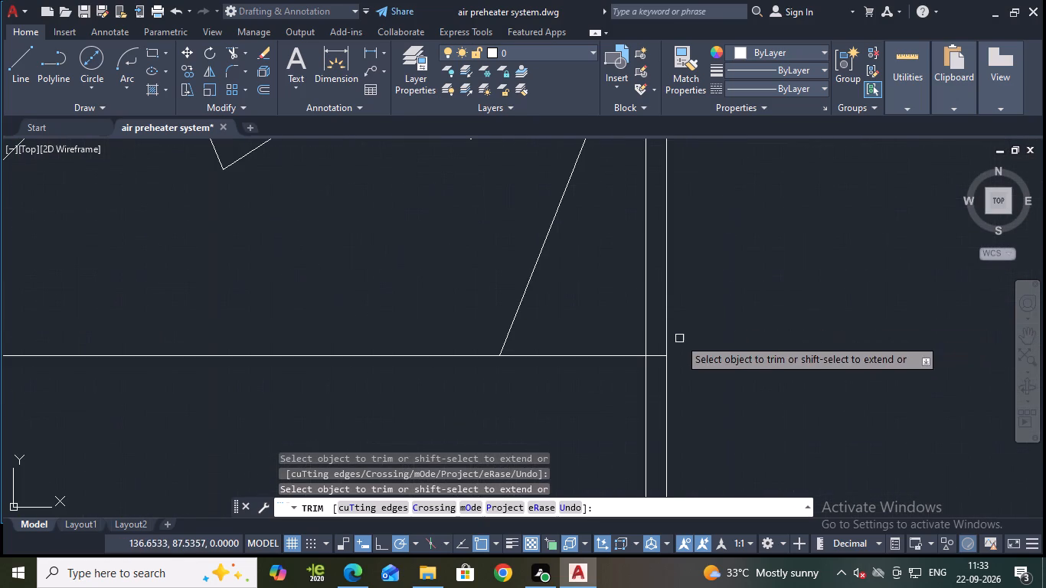
click(652, 353)
scroll(748, 276, down, 3)
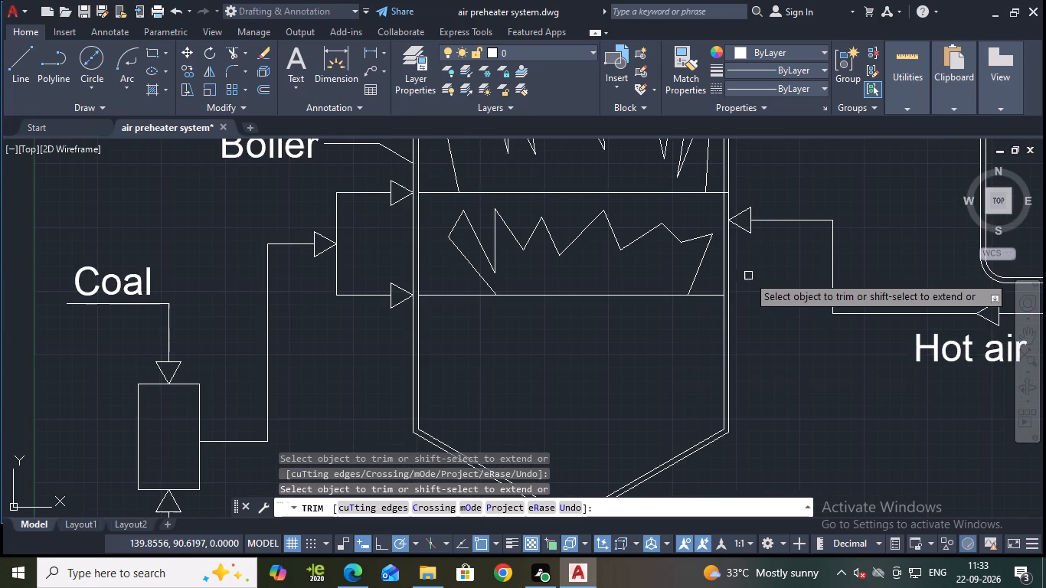
middle_drag(754, 258, 727, 396)
scroll(721, 319, up, 3)
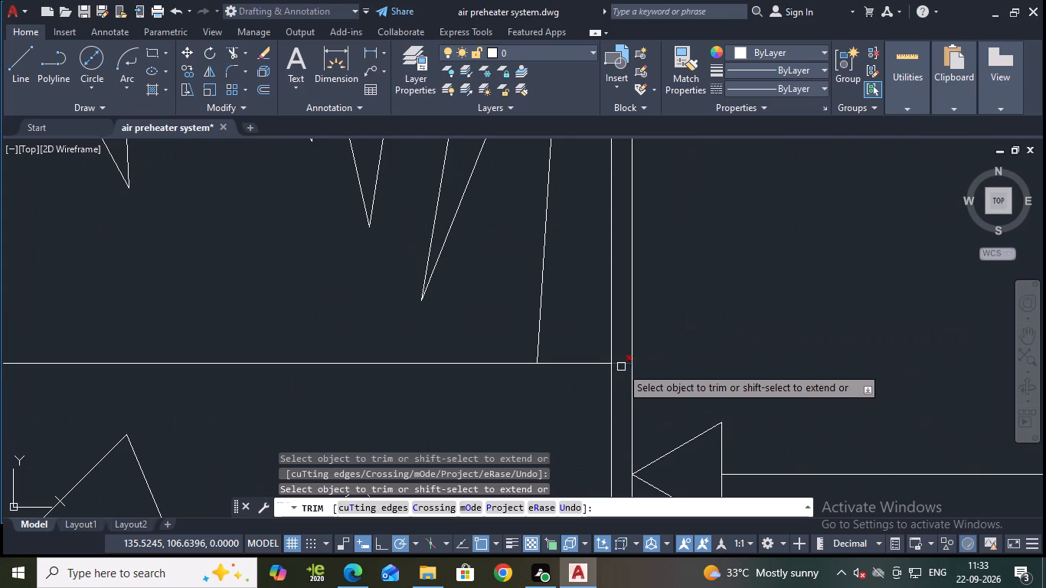
click(621, 367)
scroll(691, 306, down, 4)
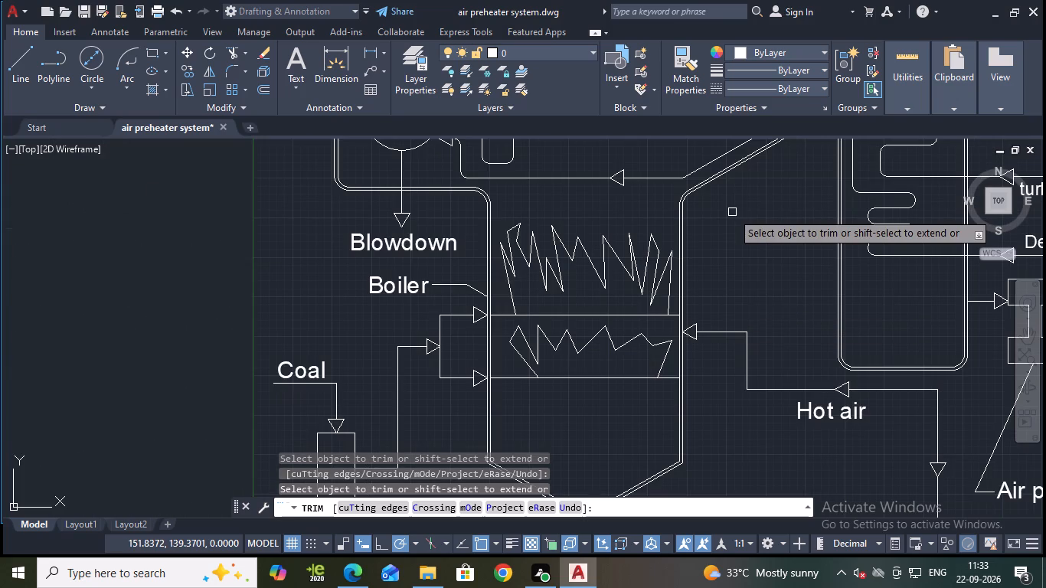
scroll(732, 212, down, 1)
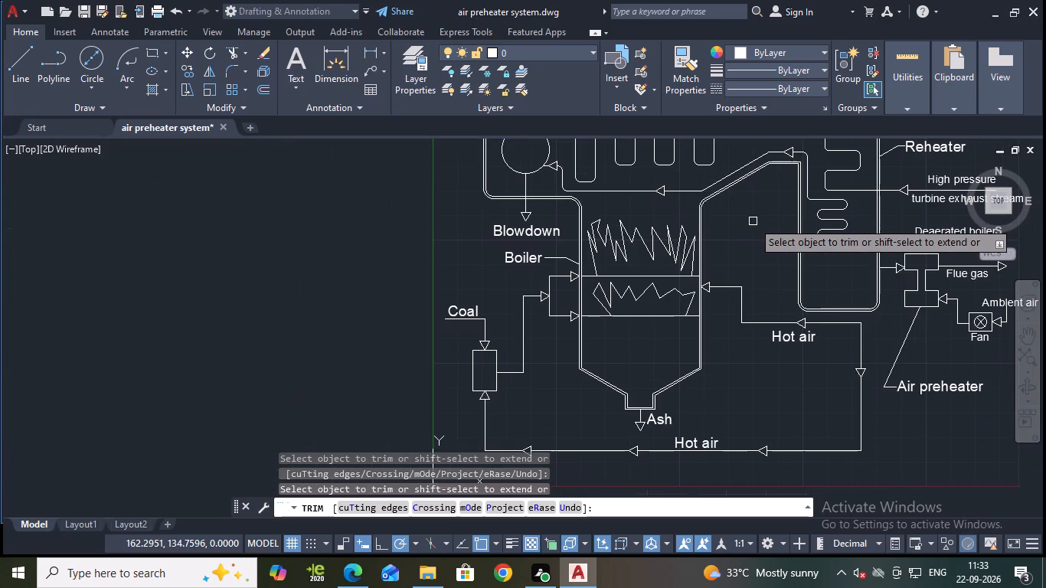
middle_drag(753, 221, 718, 339)
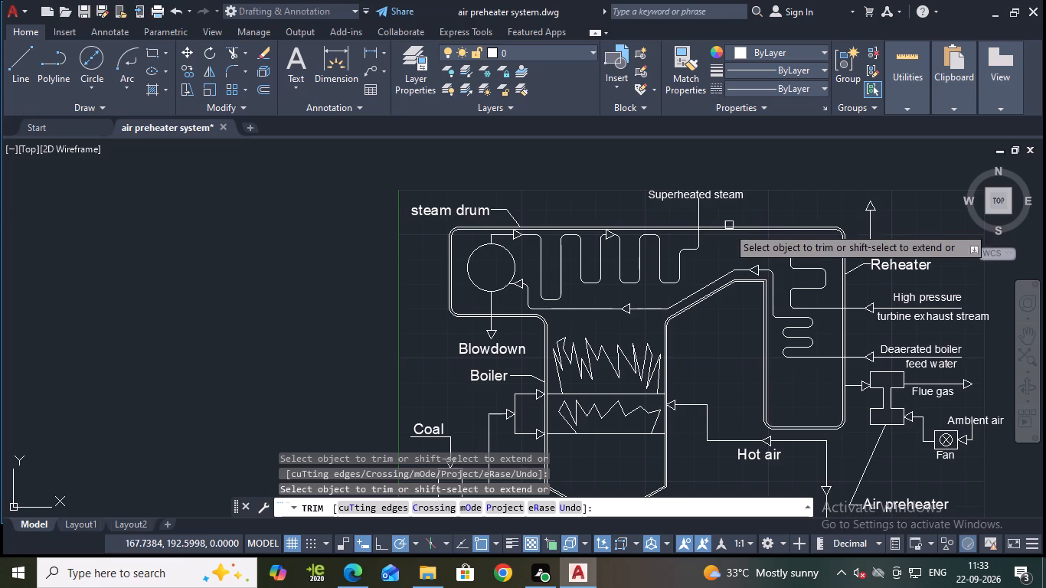
key(Escape)
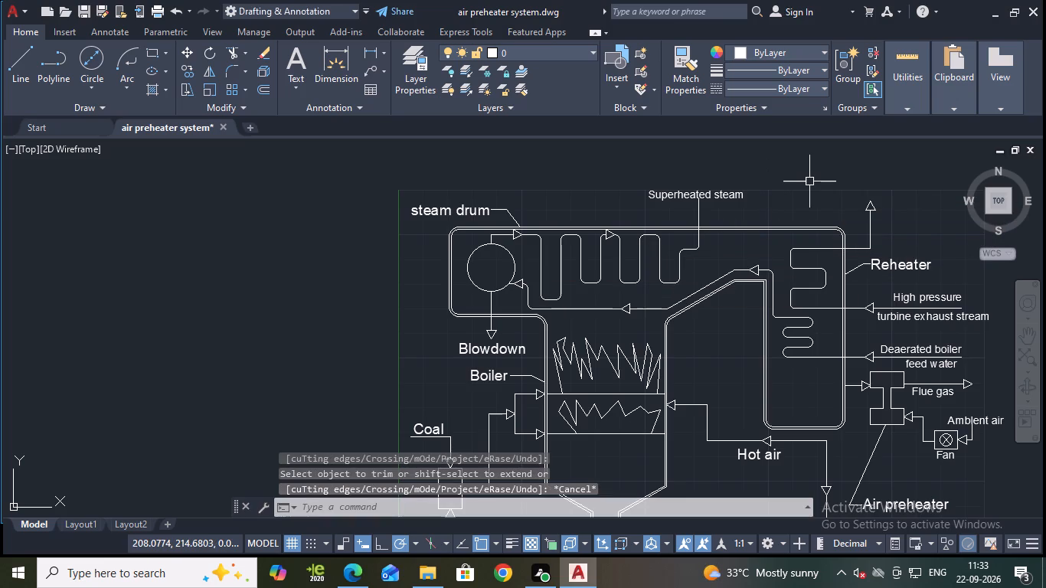
Save the drawing.
key(ctrl+s)
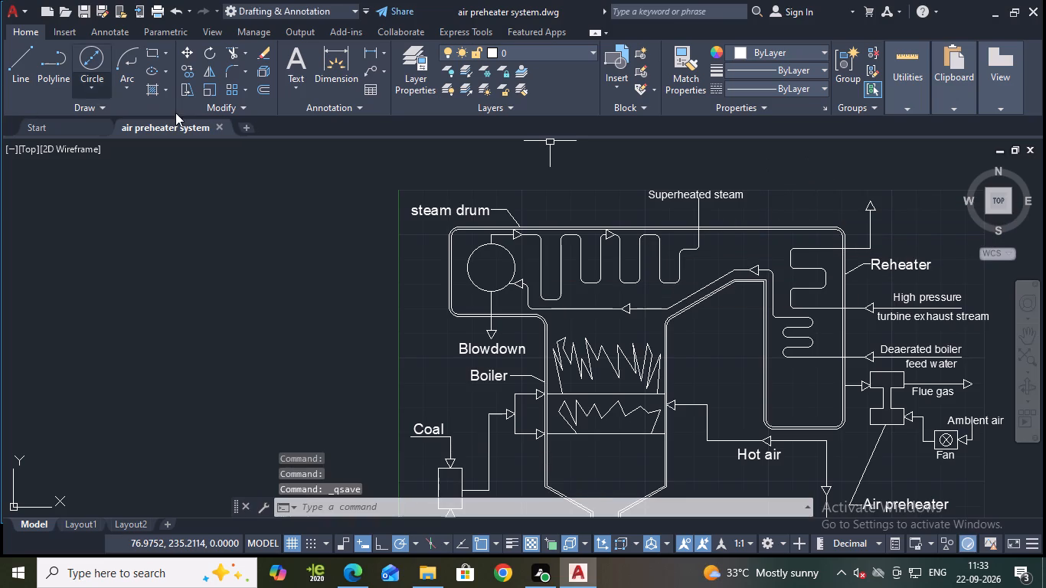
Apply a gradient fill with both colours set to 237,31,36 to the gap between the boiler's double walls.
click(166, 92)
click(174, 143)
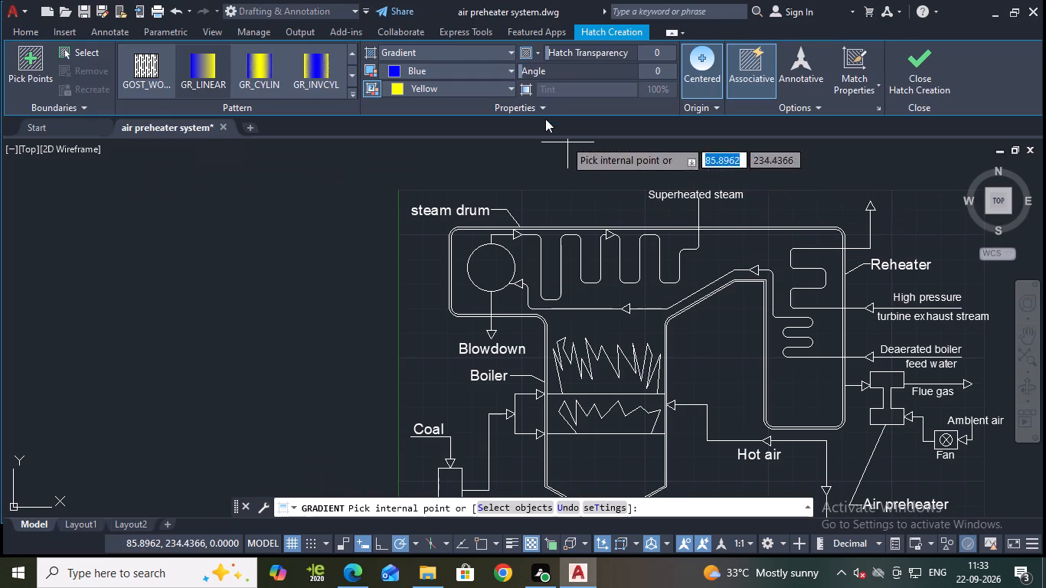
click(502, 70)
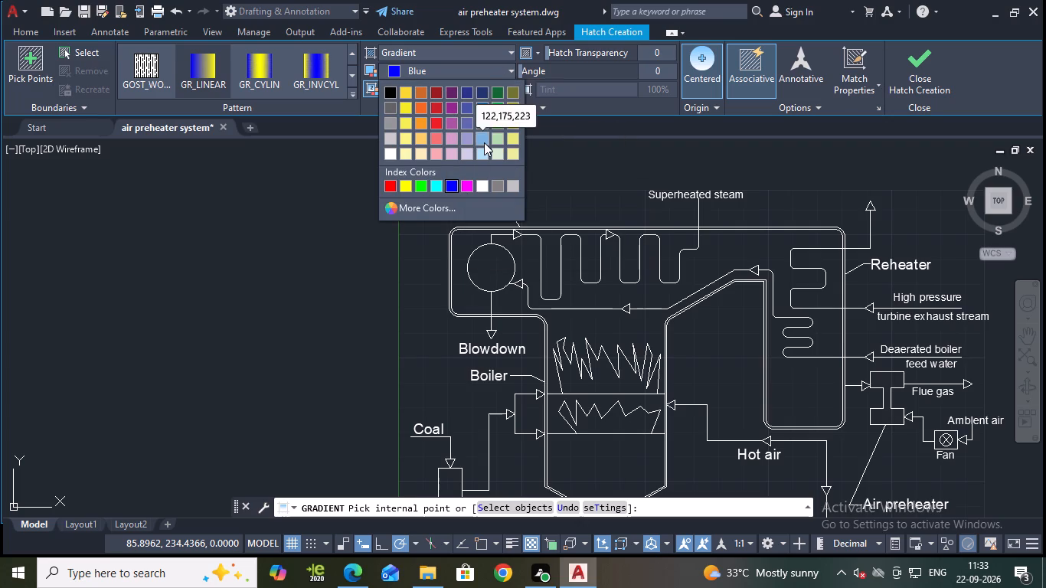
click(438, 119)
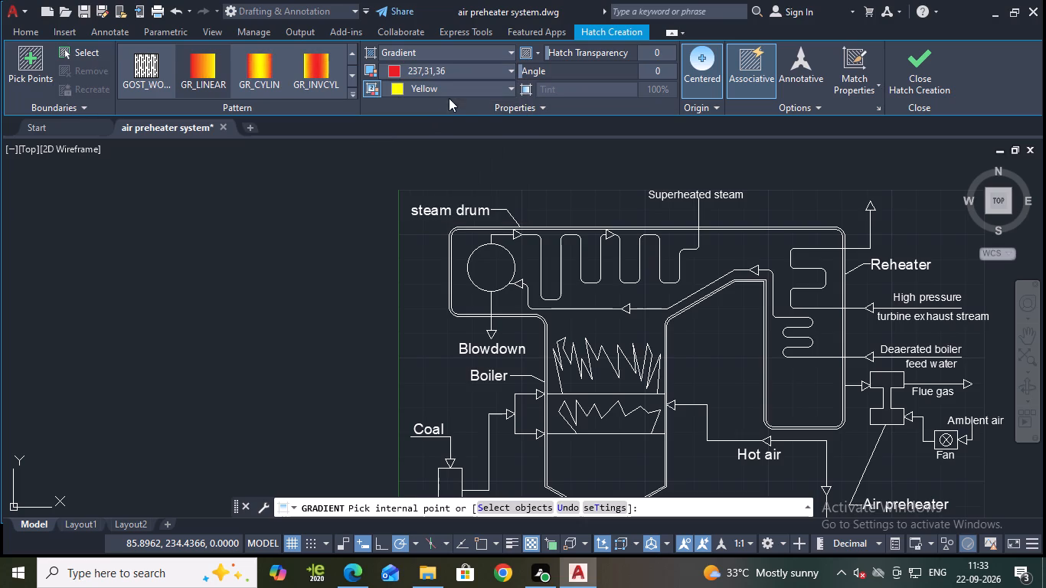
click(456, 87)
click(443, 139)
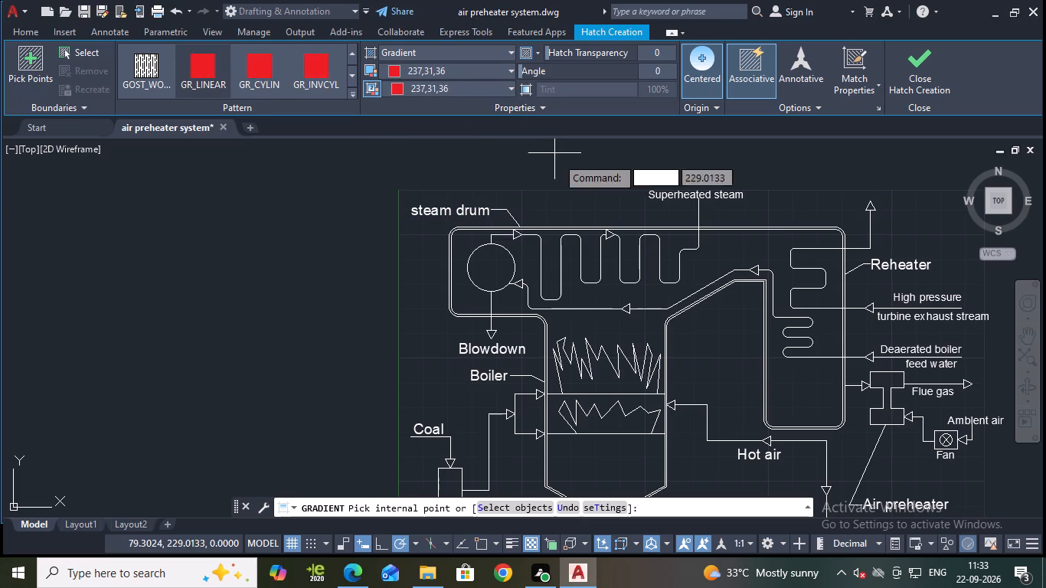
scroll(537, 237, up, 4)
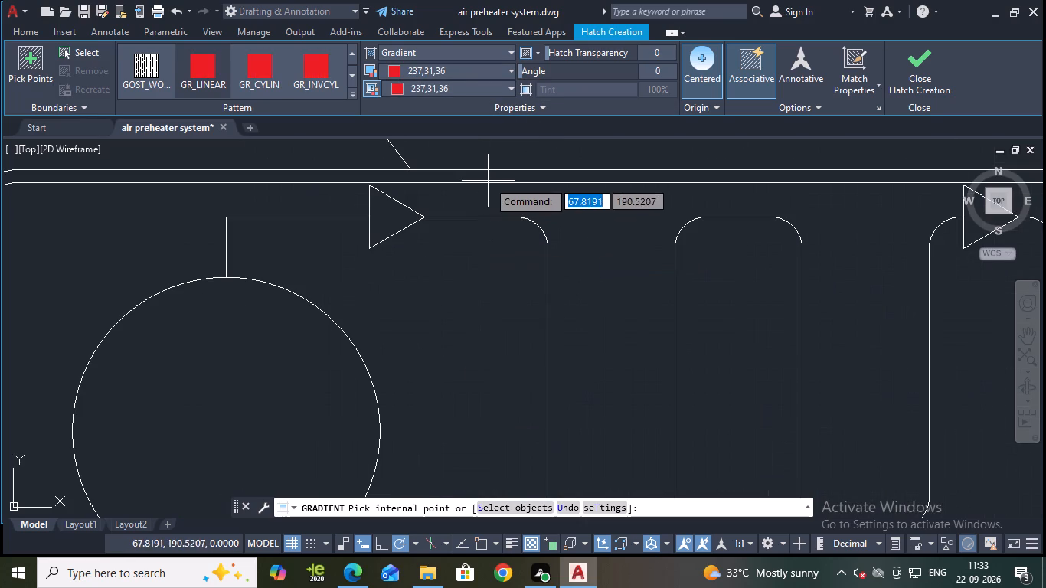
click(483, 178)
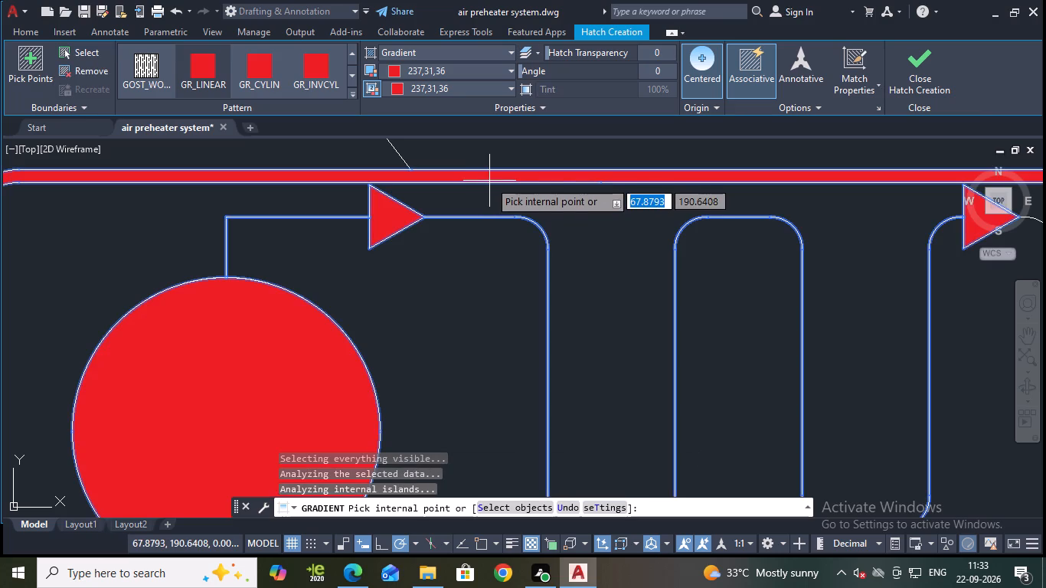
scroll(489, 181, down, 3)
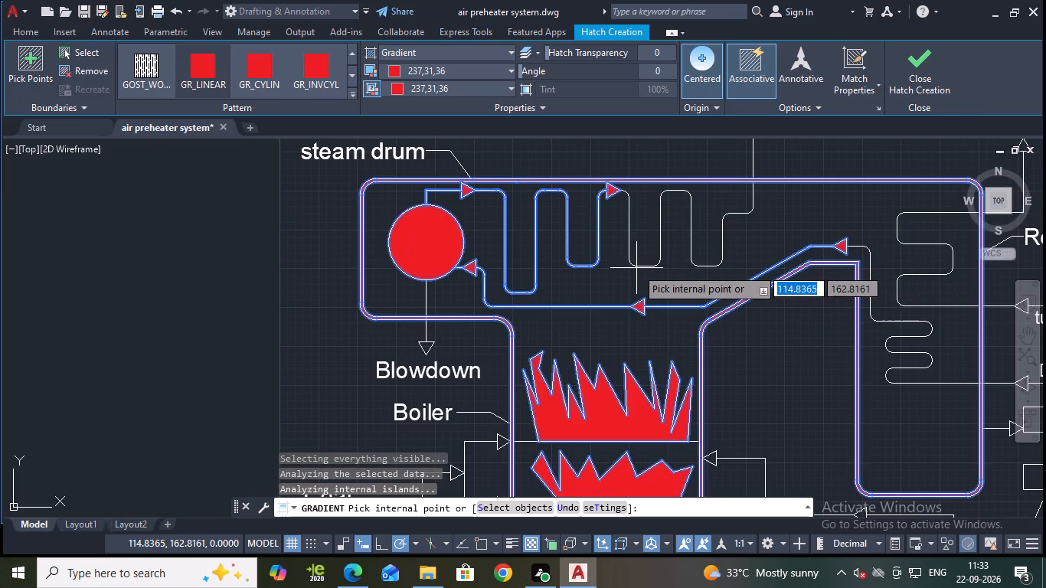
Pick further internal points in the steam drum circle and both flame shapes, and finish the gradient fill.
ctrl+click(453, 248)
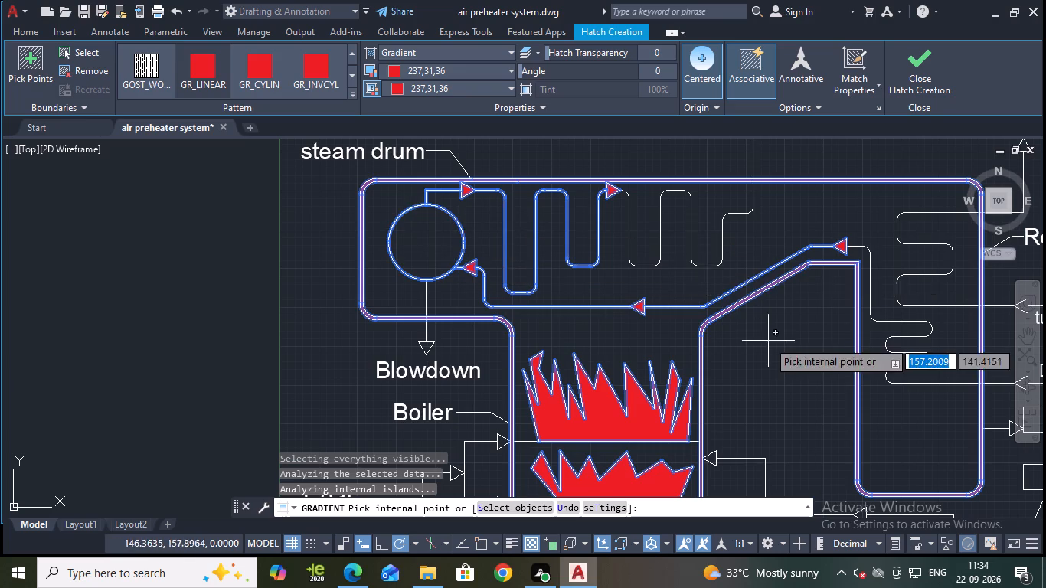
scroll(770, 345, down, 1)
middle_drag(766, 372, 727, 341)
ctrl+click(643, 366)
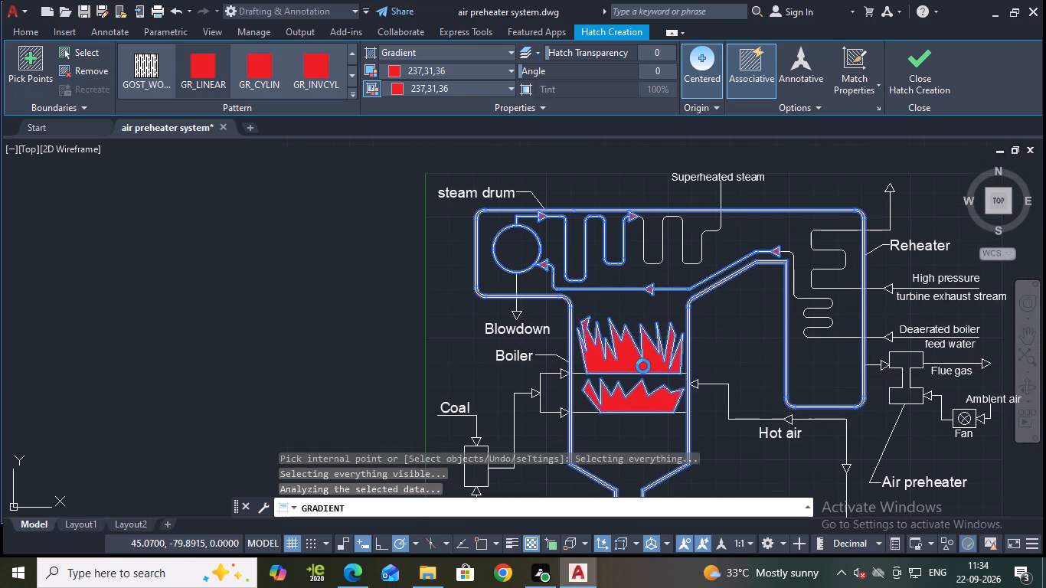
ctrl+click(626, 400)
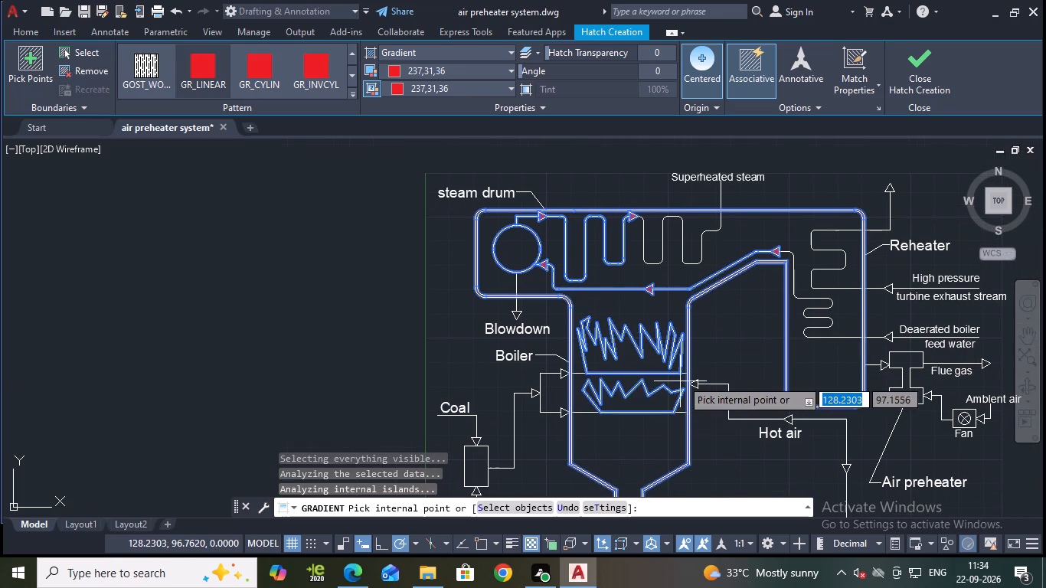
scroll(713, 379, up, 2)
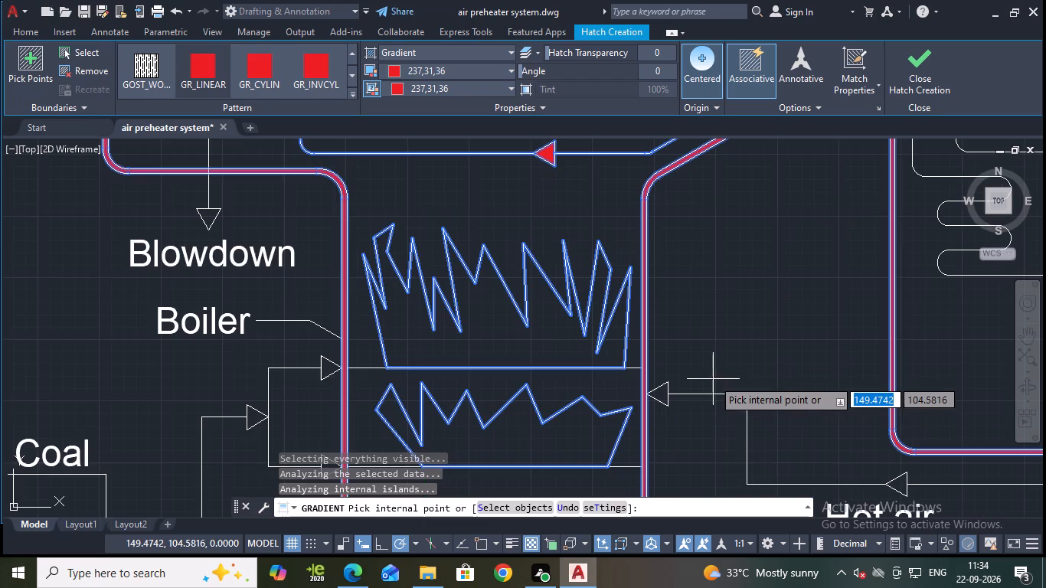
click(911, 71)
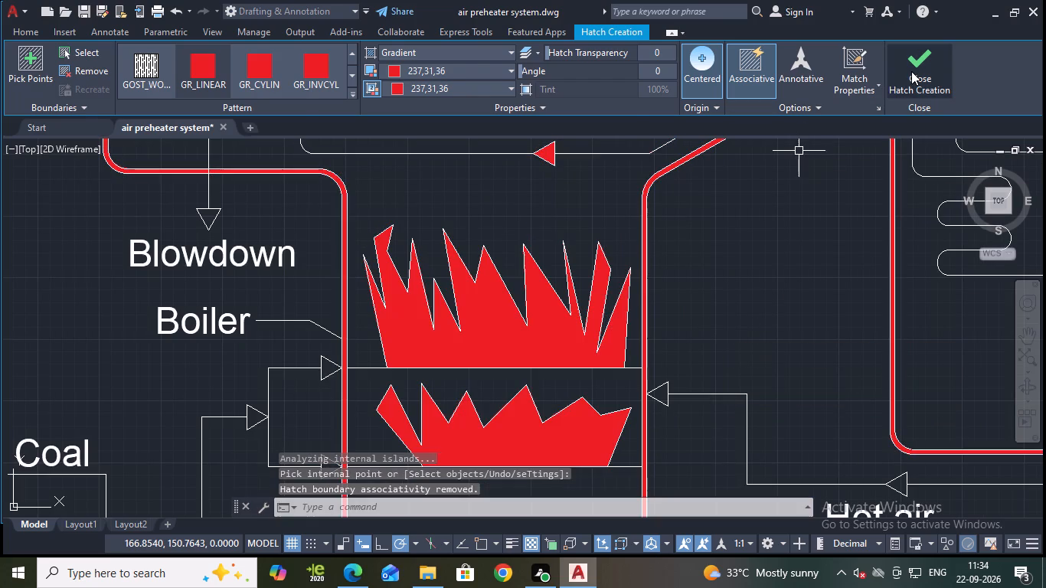
Examine the gradient fill along the boiler's double wall, the pipe arrowheads and the flames.
scroll(789, 282, down, 2)
middle_drag(783, 278, 774, 278)
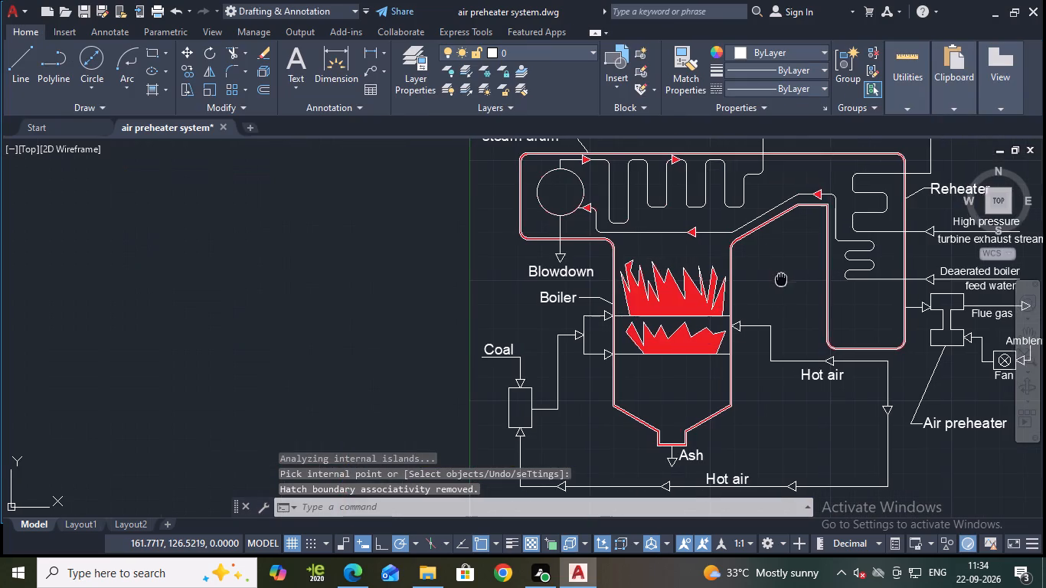
middle_drag(774, 278, 631, 328)
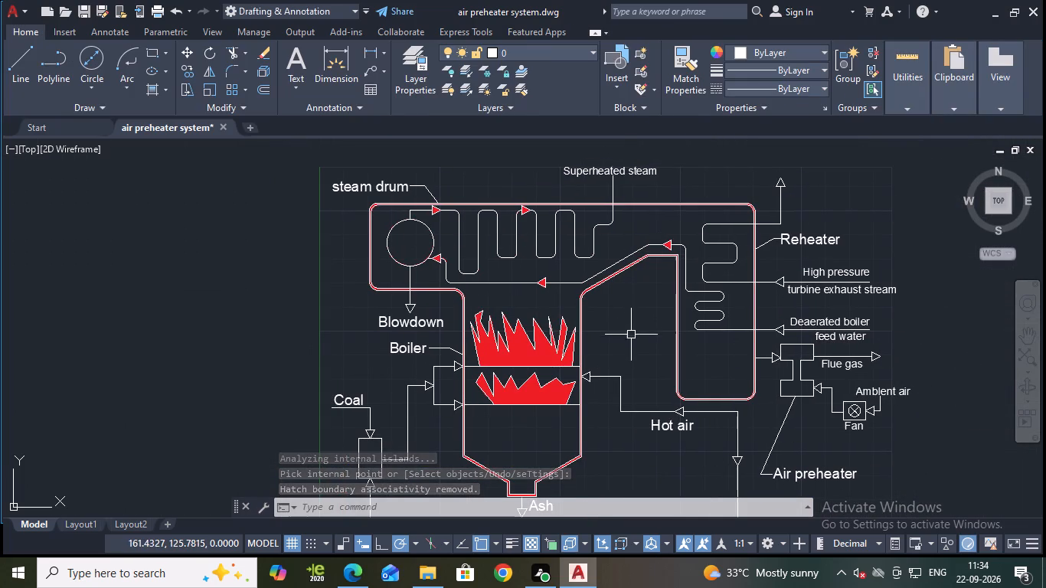
scroll(620, 343, up, 1)
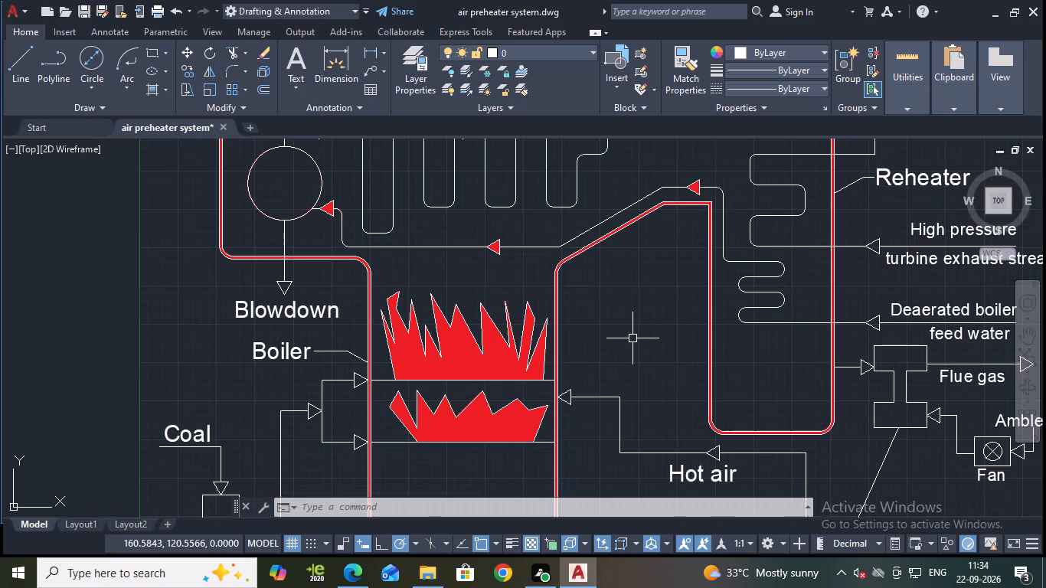
middle_drag(633, 340, 660, 351)
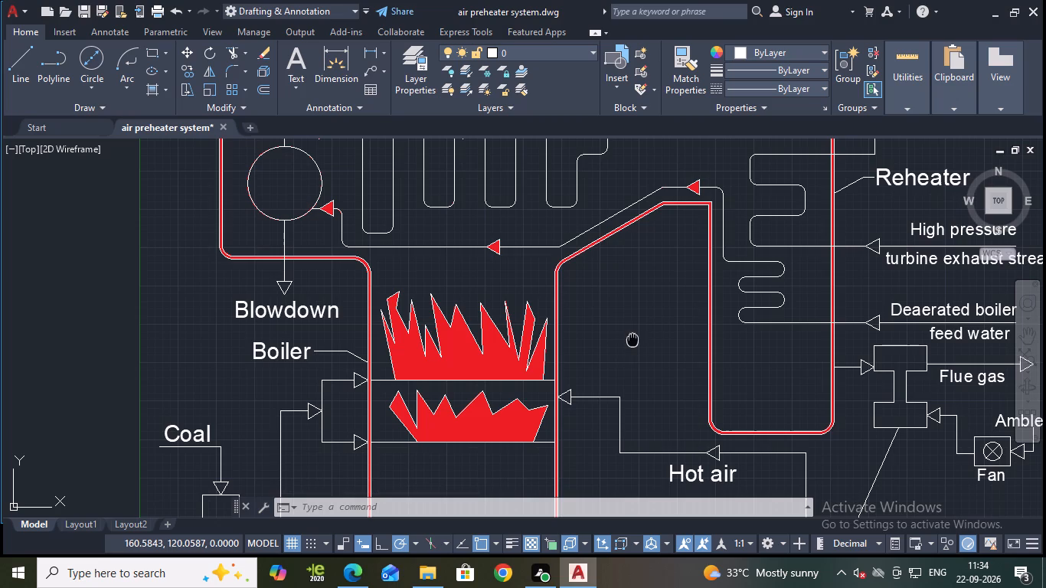
middle_drag(660, 351, 695, 381)
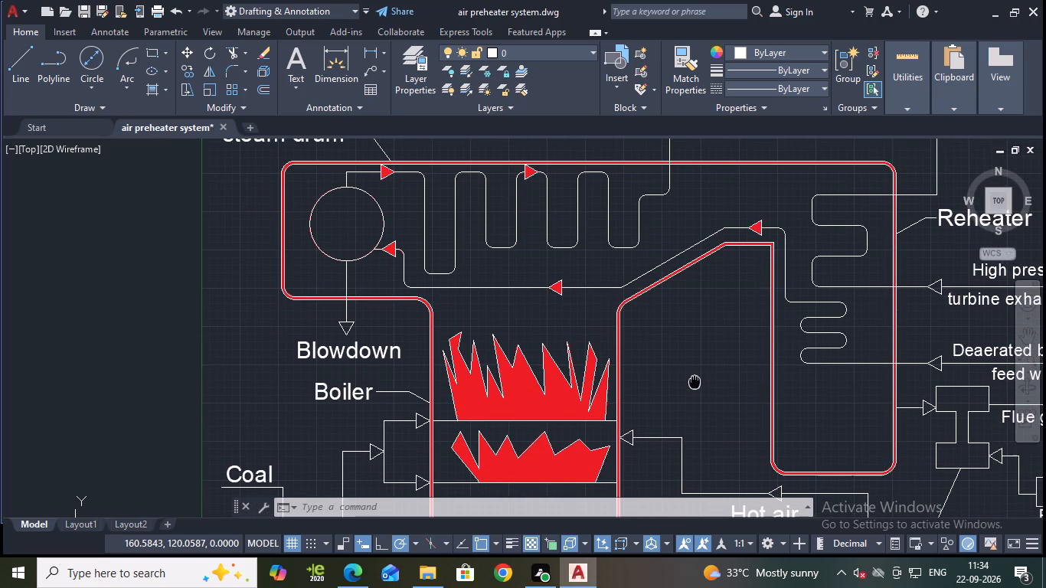
middle_drag(695, 381, 695, 381)
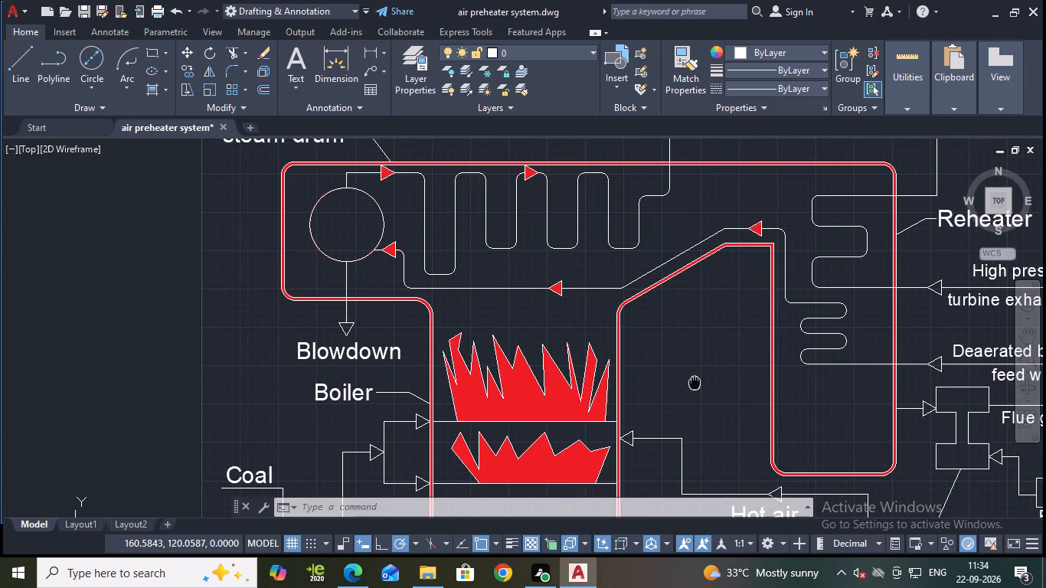
middle_drag(695, 381, 704, 357)
middle_drag(704, 357, 704, 337)
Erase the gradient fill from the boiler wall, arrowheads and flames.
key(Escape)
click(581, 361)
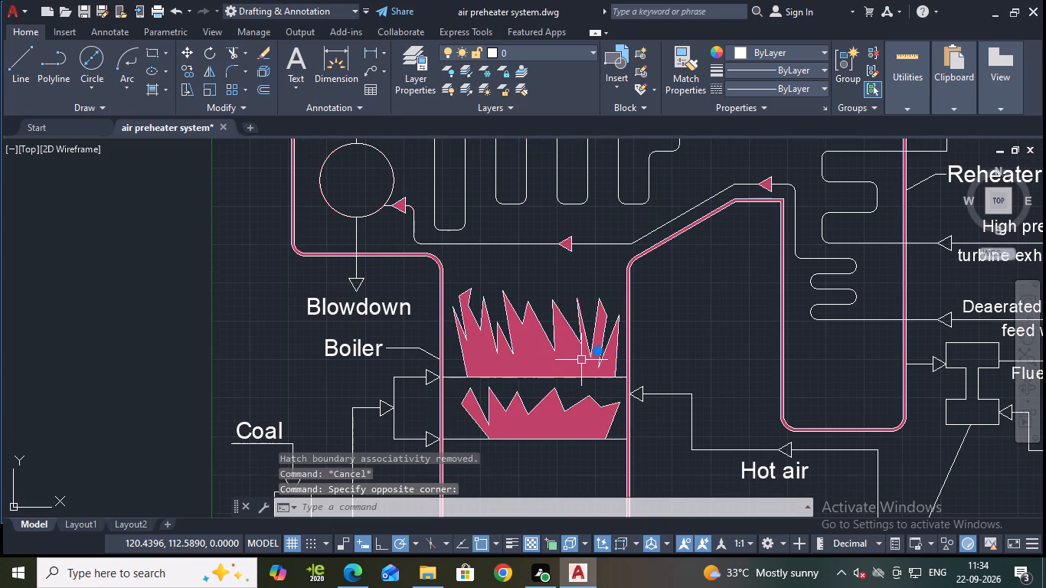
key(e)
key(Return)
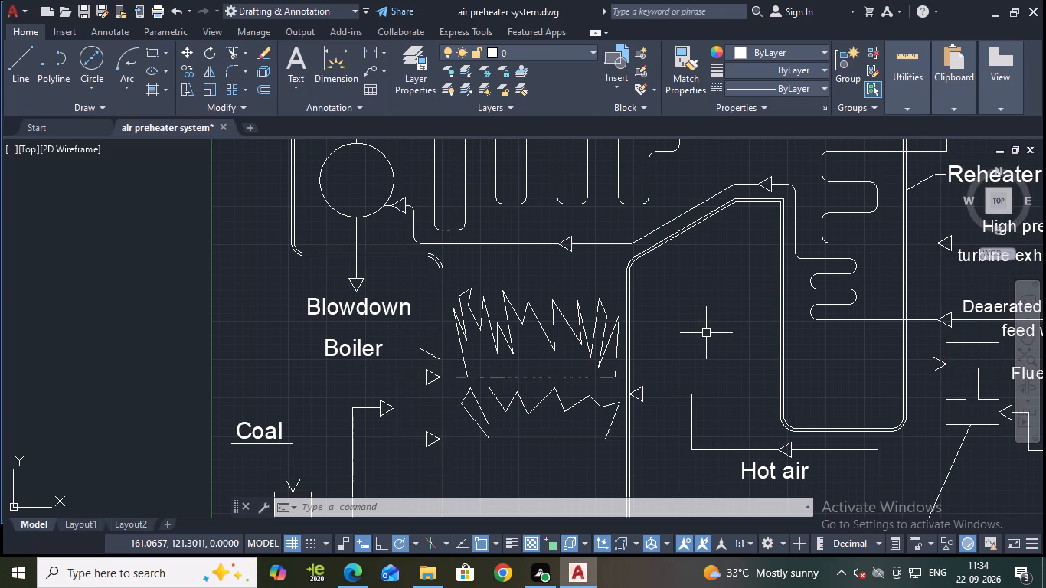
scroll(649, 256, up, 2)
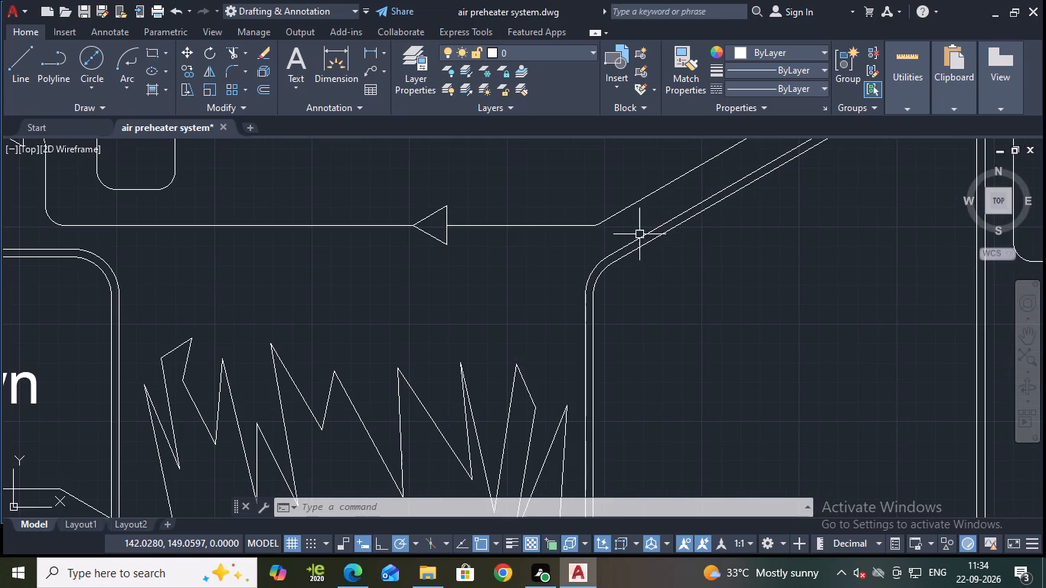
Examine the boiler's double-walled outline, pipe runs, arrowheads and flames across the unfilled diagram.
scroll(672, 363, down, 2)
middle_drag(700, 358, 697, 322)
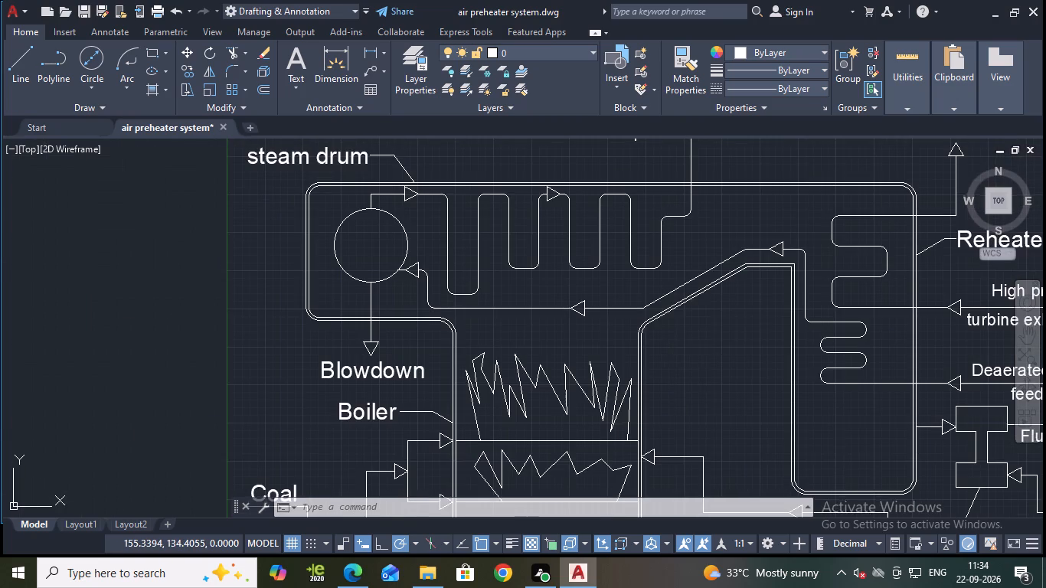
middle_drag(697, 322, 701, 299)
scroll(721, 279, up, 1)
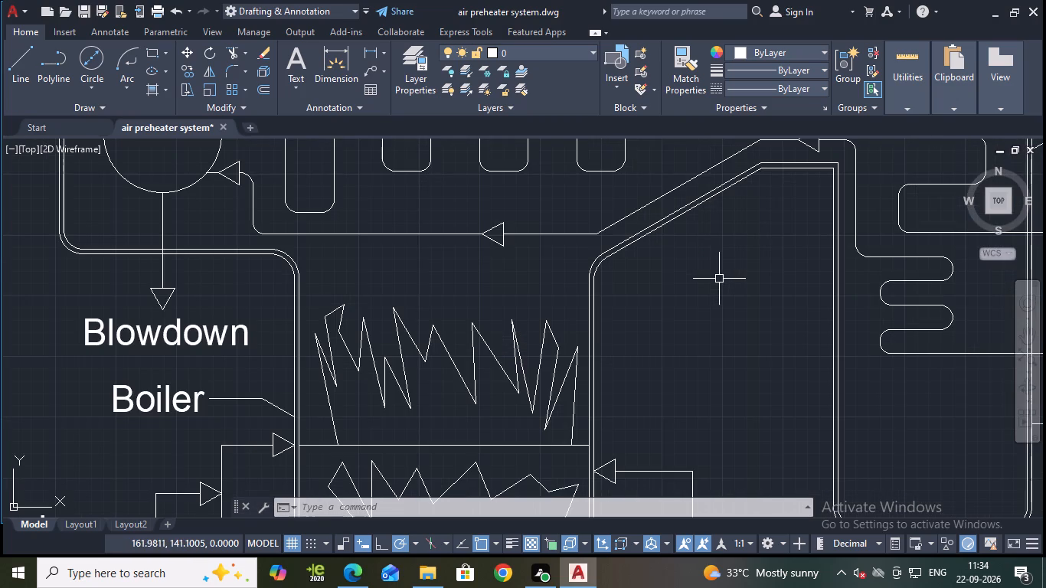
scroll(719, 279, down, 1)
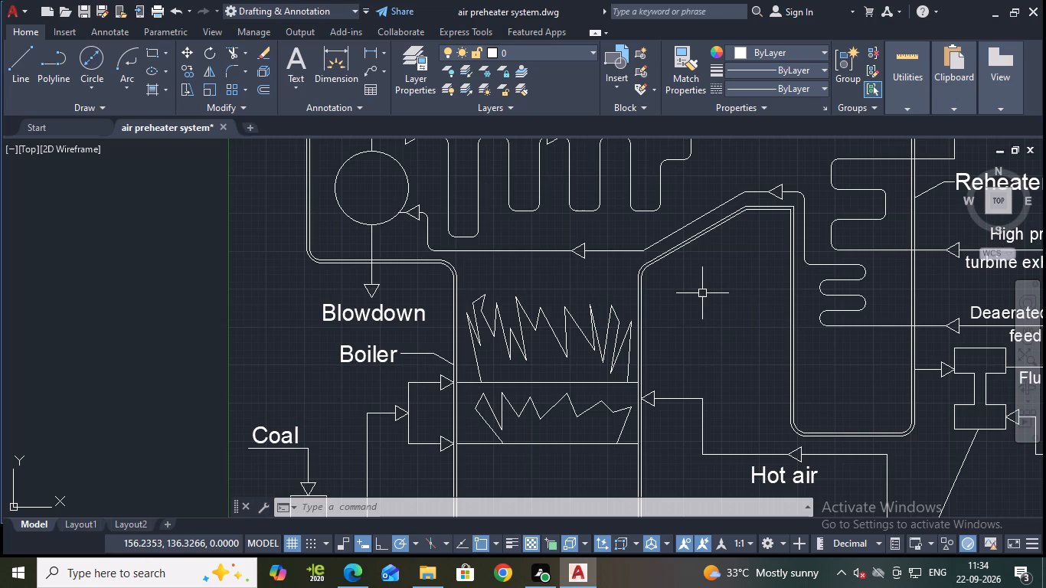
middle_drag(694, 263, 723, 304)
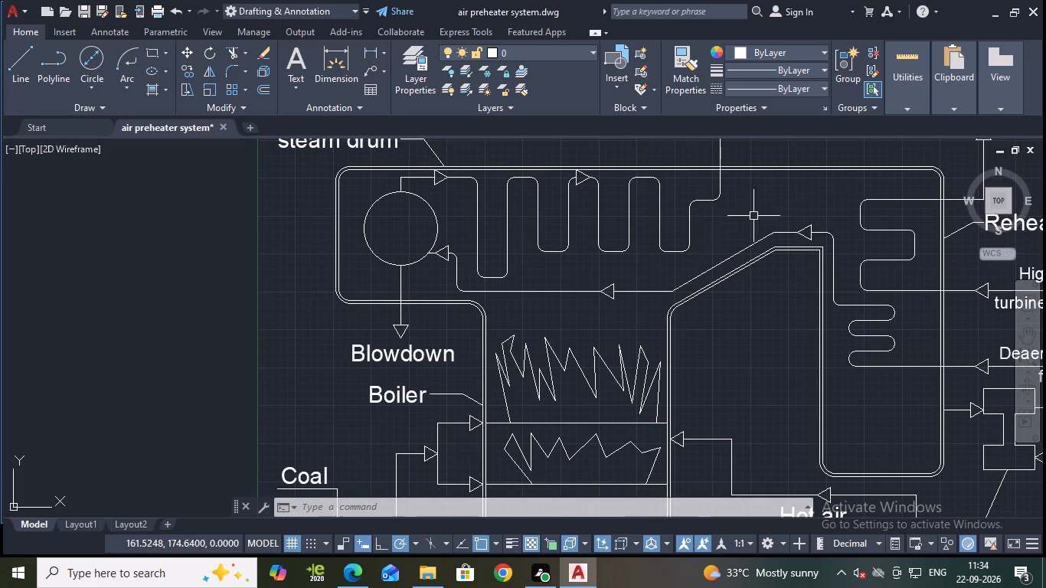
middle_drag(757, 212, 780, 316)
scroll(594, 273, up, 5)
scroll(549, 310, down, 1)
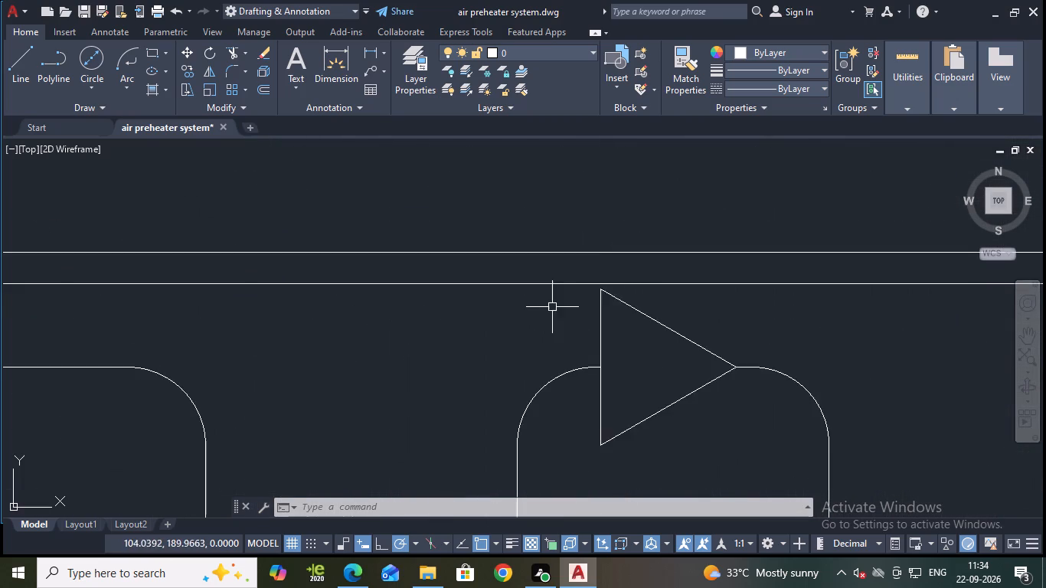
scroll(551, 309, down, 1)
scroll(353, 358, down, 2)
middle_drag(859, 403, 846, 395)
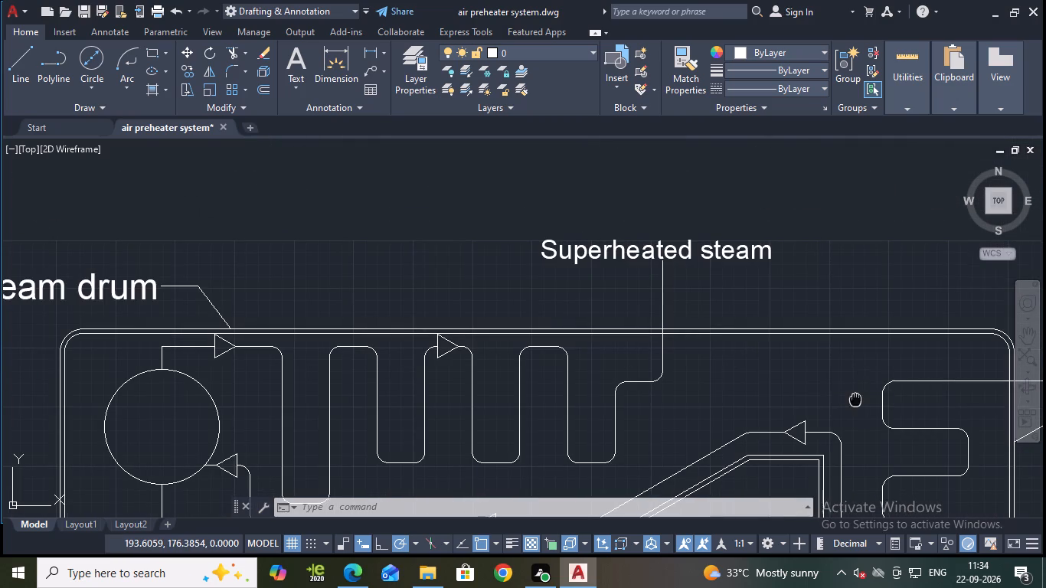
middle_drag(846, 395, 738, 195)
middle_drag(929, 407, 893, 322)
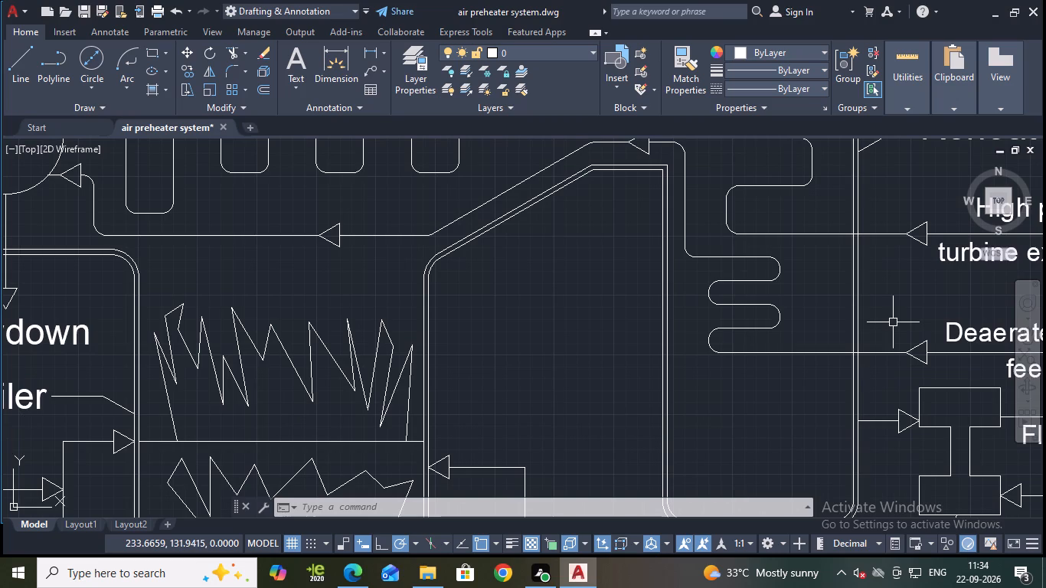
scroll(904, 286, down, 1)
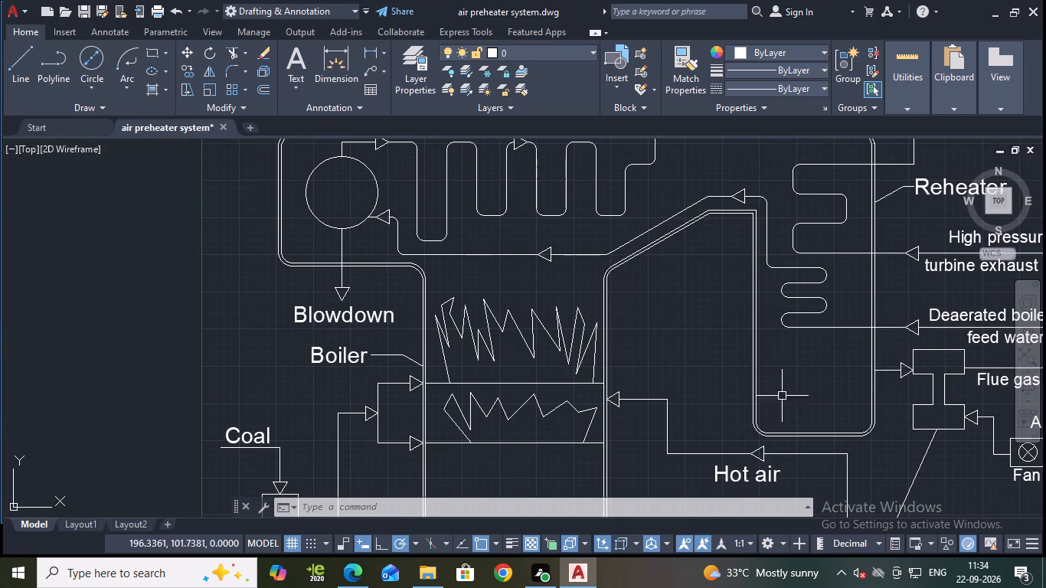
middle_drag(714, 365, 802, 214)
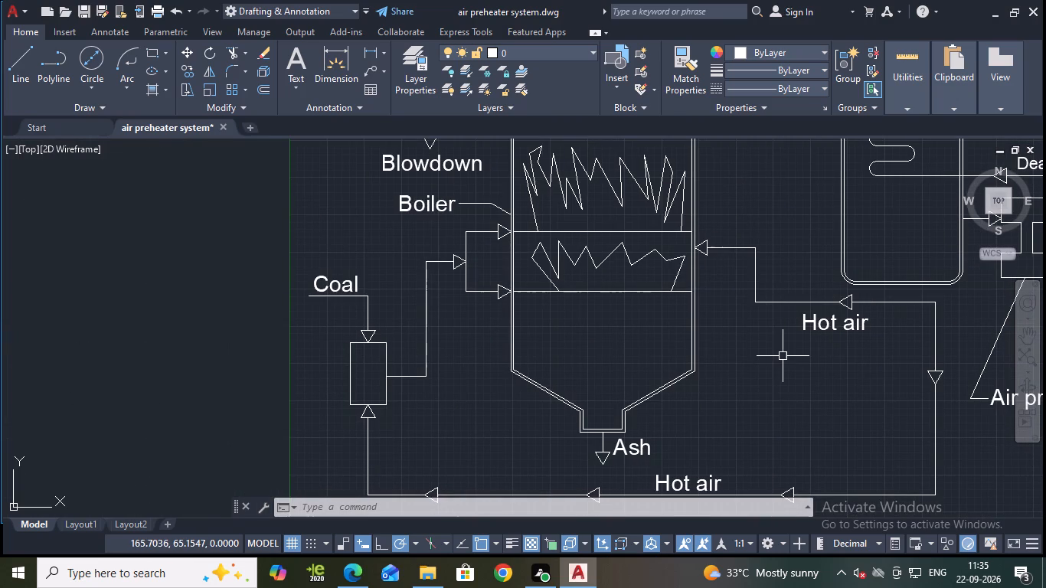
Save the drawing.
key(ctrl+s)
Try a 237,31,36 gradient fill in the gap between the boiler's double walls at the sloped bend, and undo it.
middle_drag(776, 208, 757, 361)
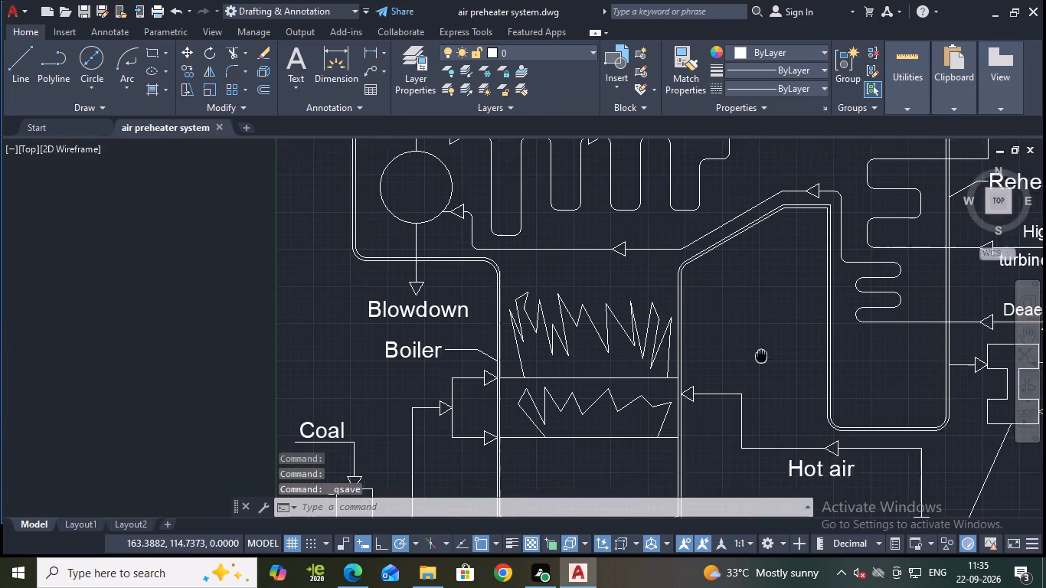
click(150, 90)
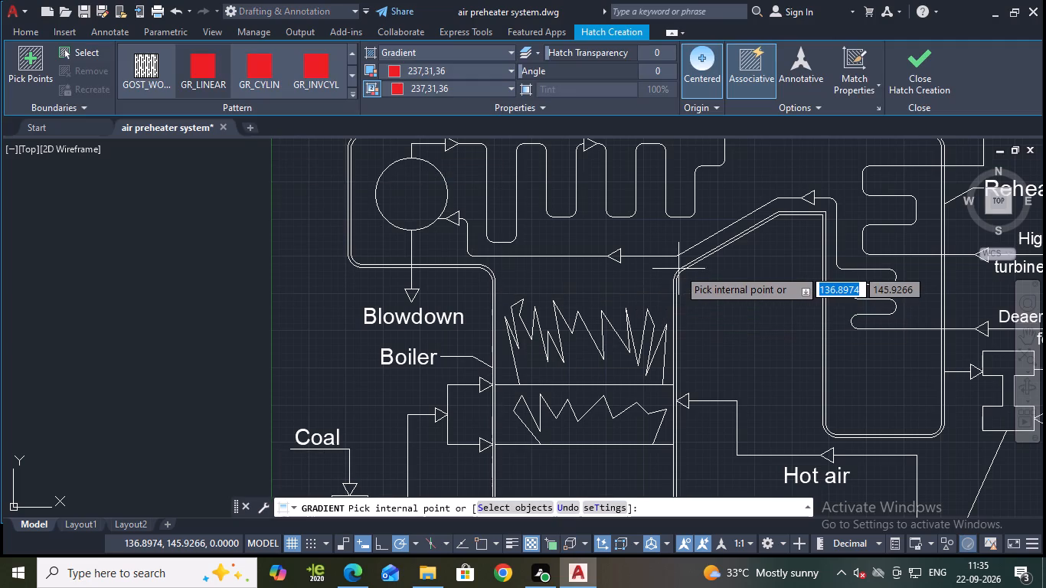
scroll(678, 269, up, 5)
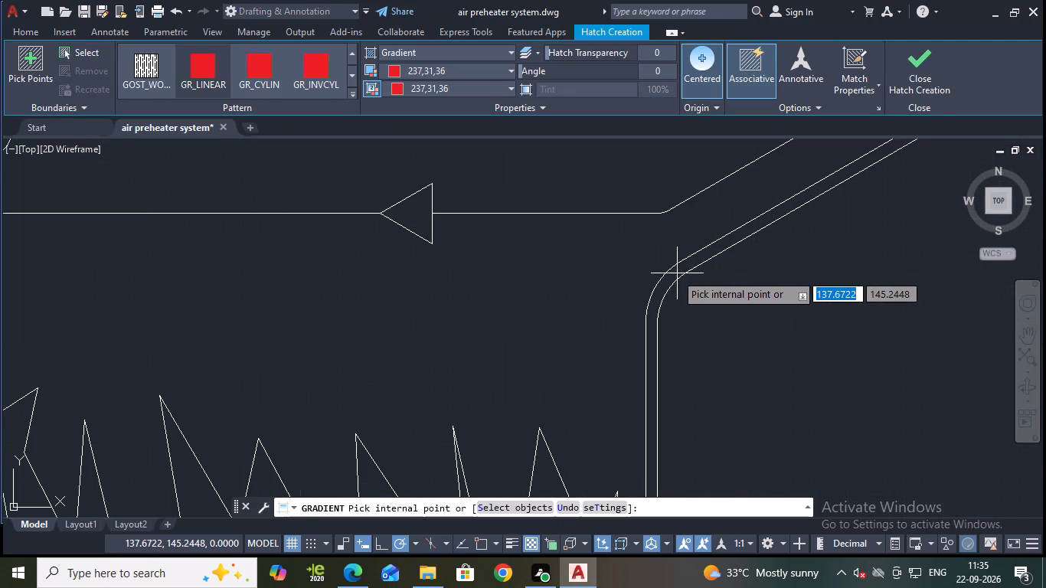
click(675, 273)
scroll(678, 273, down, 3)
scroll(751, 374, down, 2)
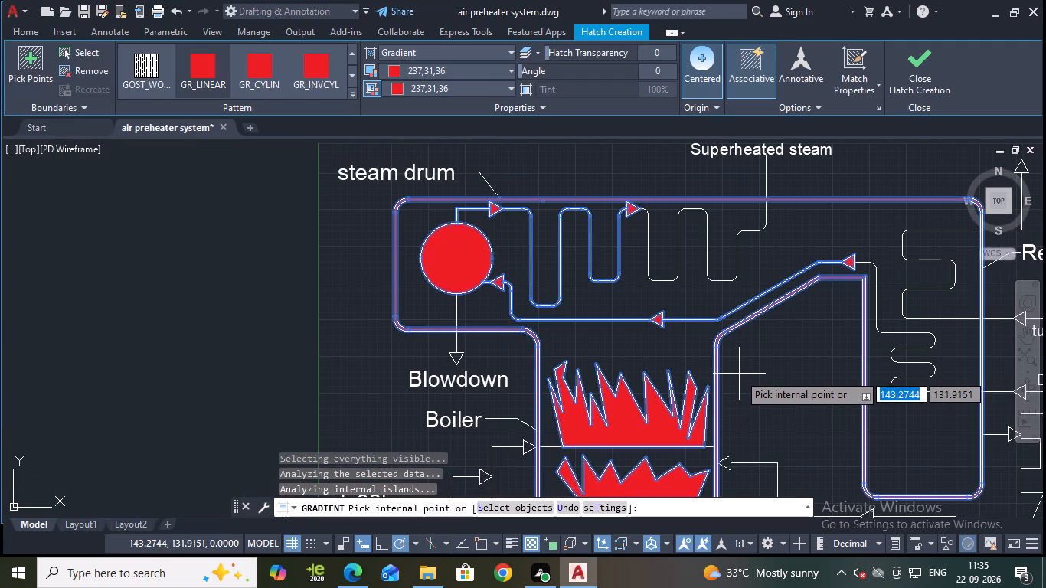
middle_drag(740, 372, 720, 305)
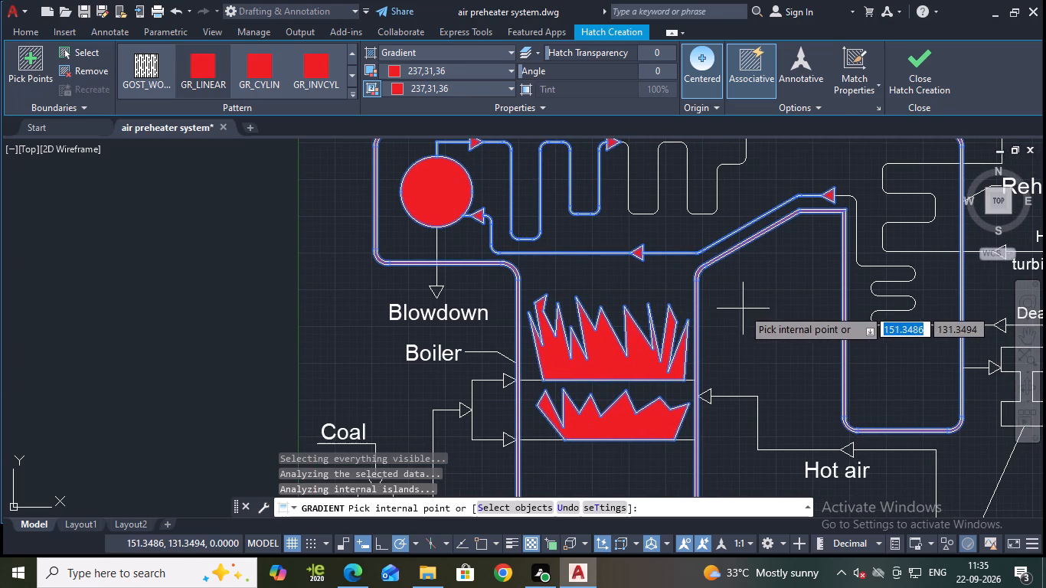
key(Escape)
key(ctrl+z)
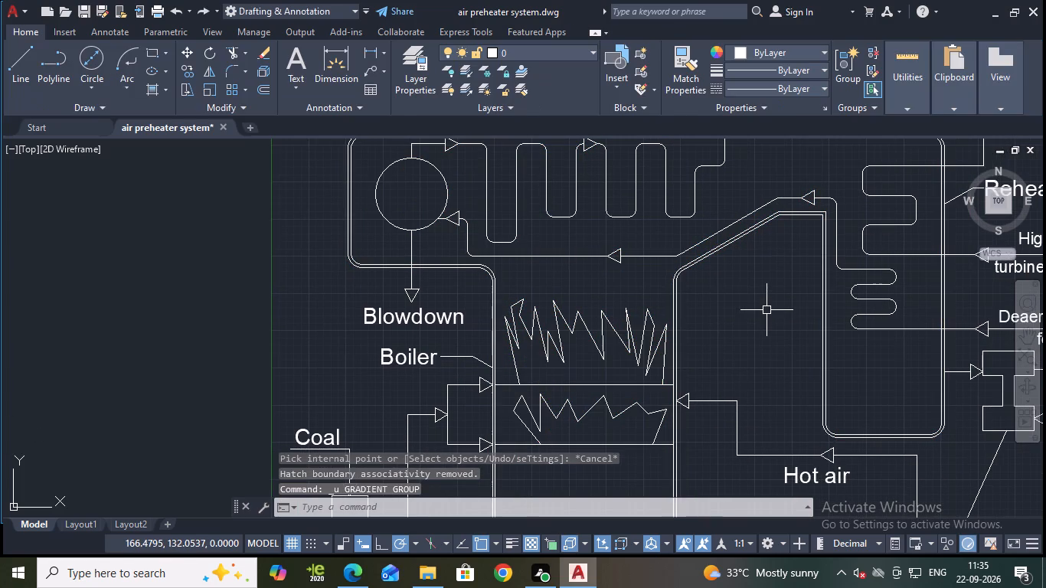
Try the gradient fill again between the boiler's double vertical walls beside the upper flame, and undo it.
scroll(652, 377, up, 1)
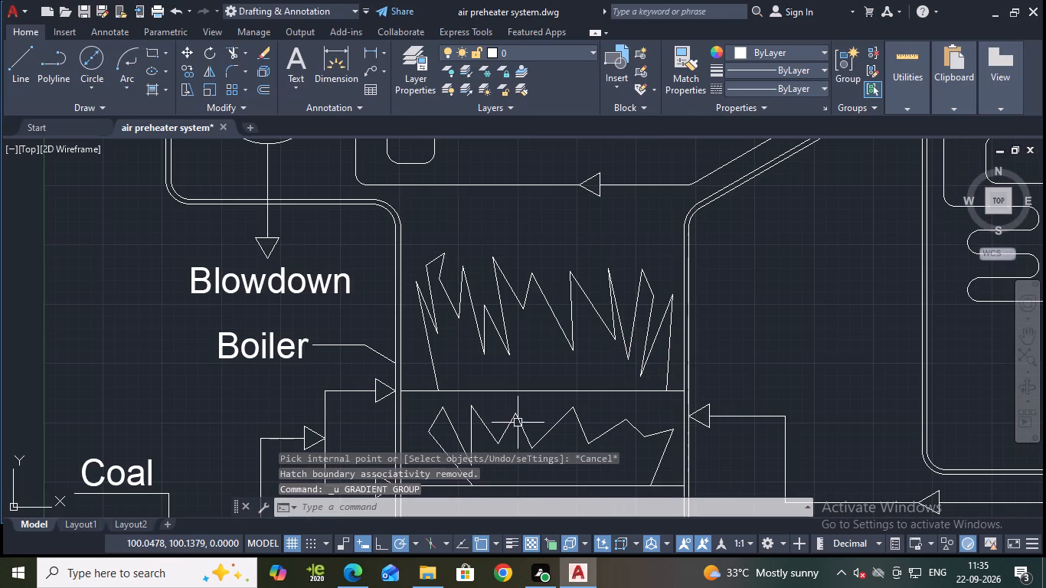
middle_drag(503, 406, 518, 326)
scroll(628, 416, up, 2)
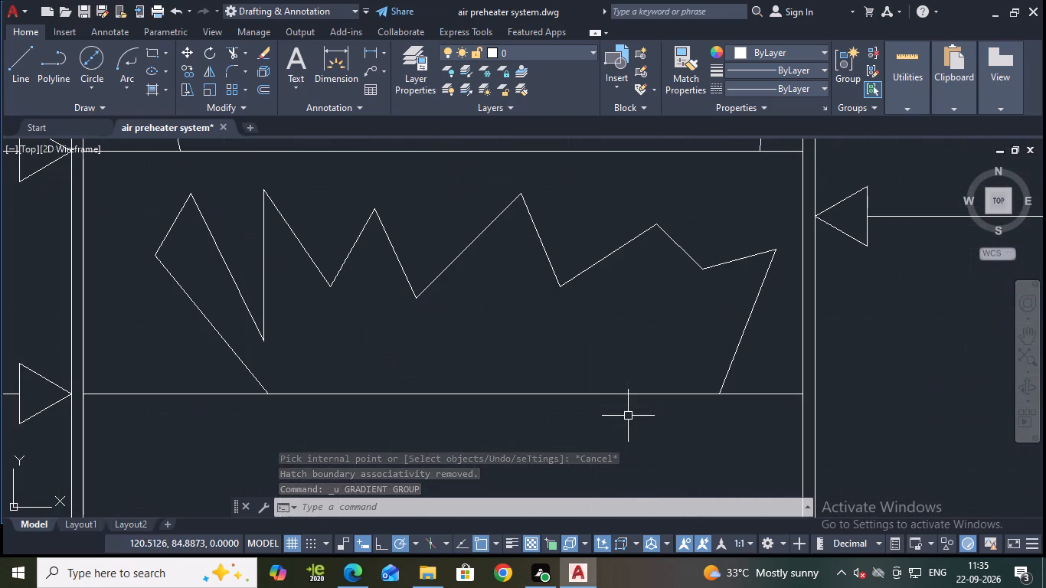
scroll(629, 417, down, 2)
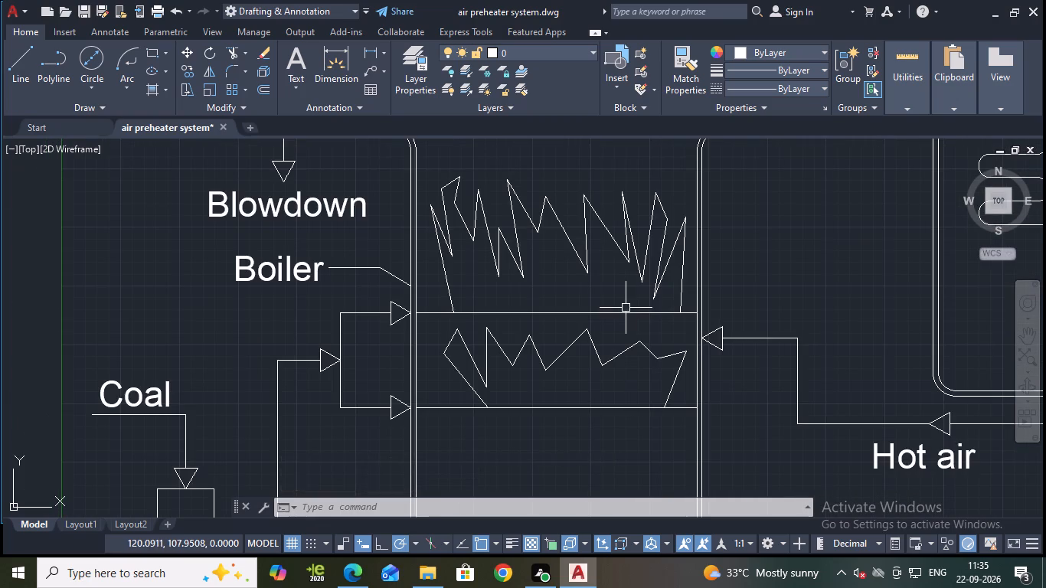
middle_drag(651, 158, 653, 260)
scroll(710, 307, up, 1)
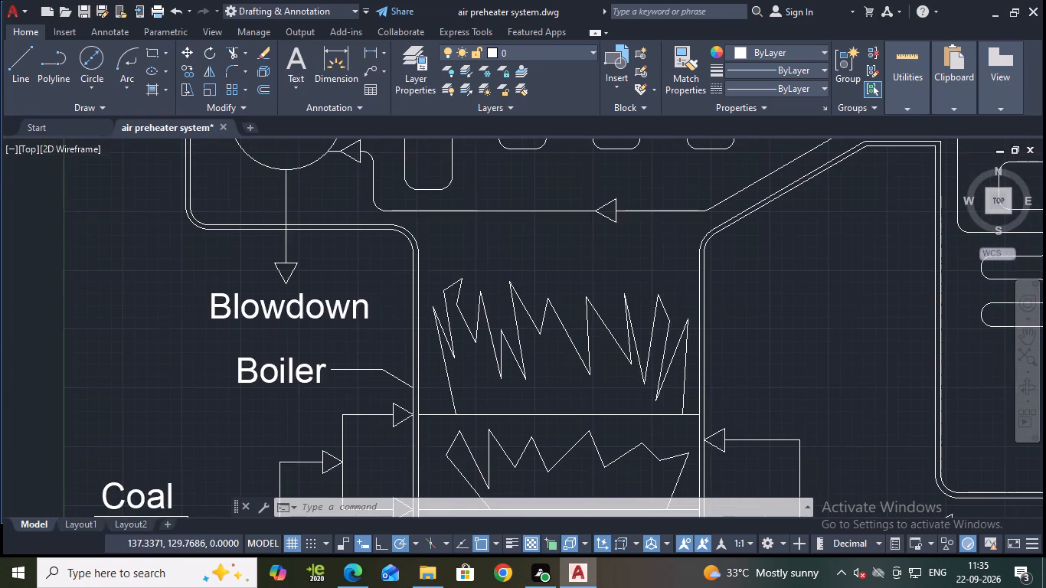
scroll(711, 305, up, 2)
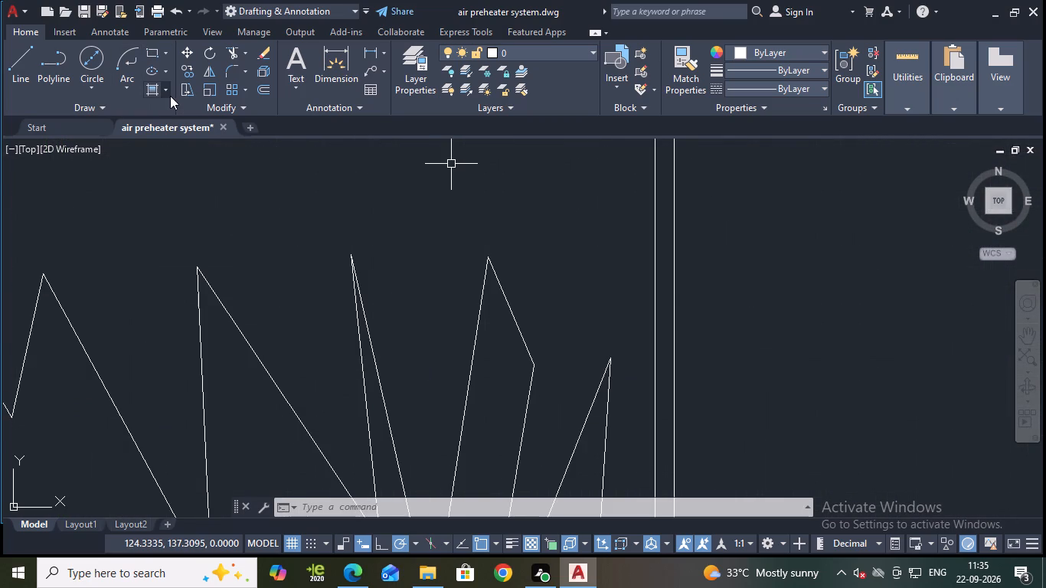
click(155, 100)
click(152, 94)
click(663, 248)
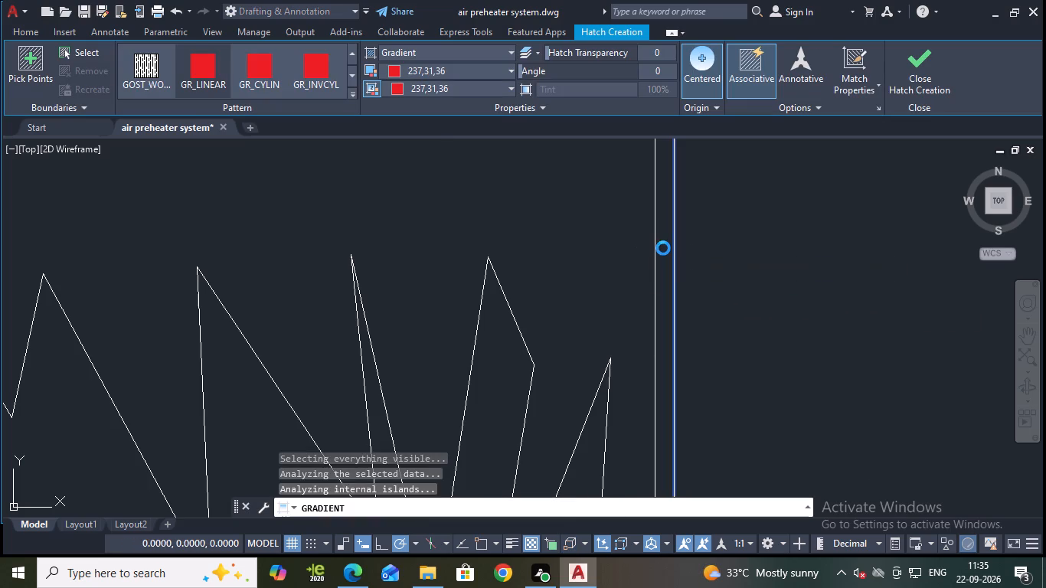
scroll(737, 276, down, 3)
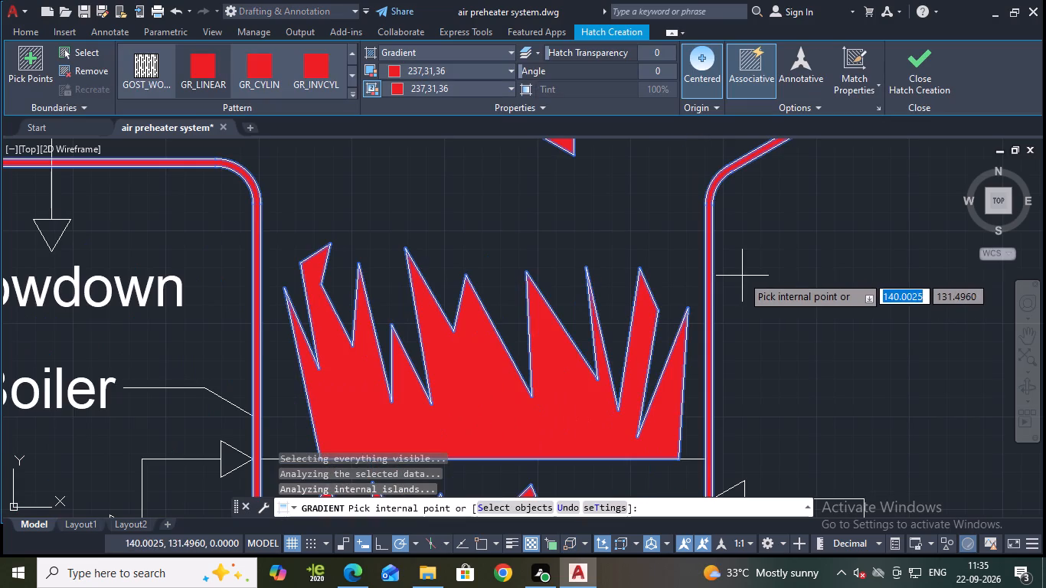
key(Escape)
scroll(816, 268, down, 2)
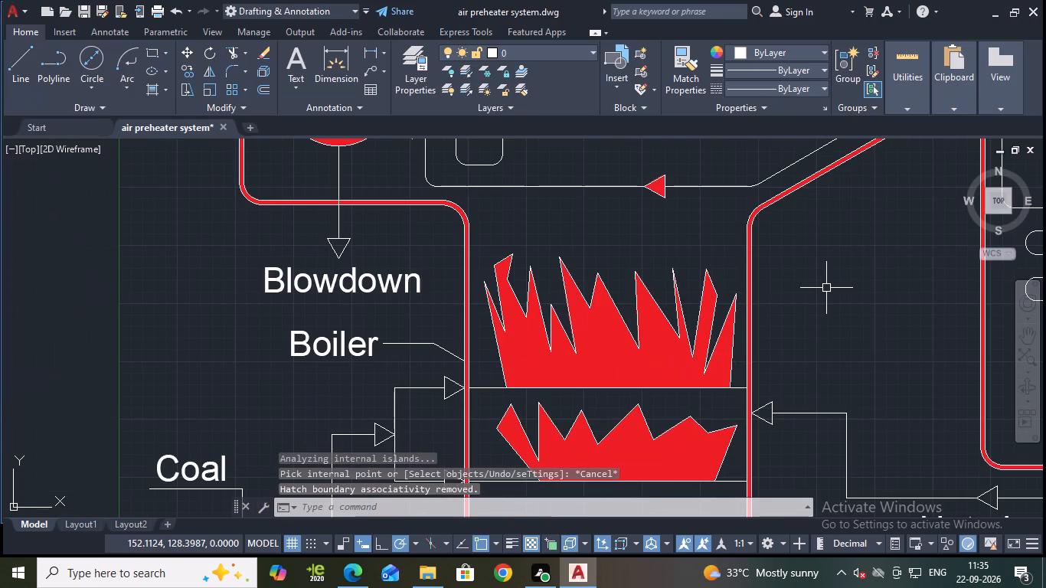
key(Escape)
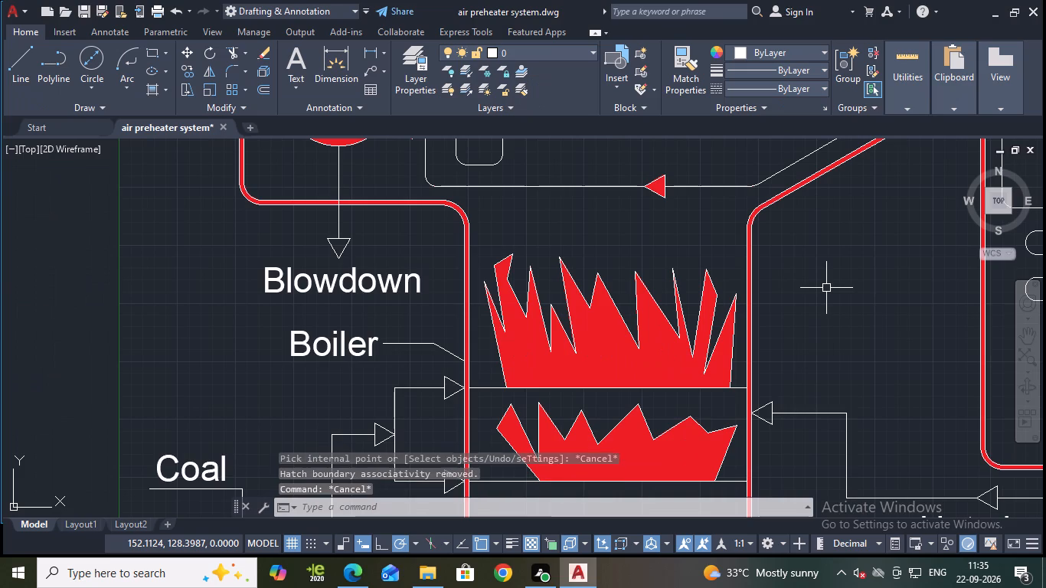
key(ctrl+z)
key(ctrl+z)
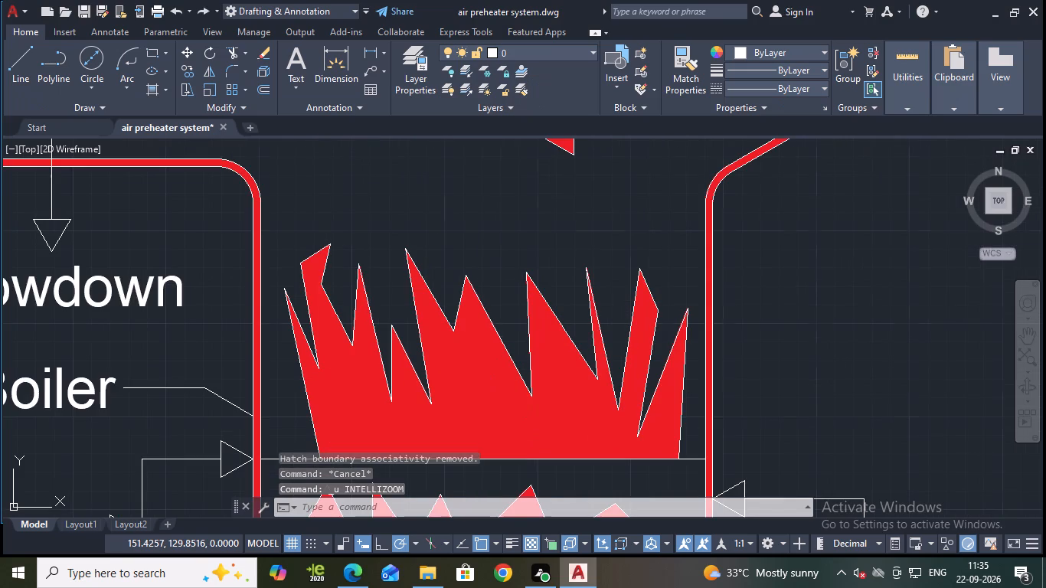
Save the drawing with the boiler wall and flames unfilled.
scroll(759, 268, down, 3)
middle_drag(773, 263, 796, 457)
scroll(861, 372, down, 2)
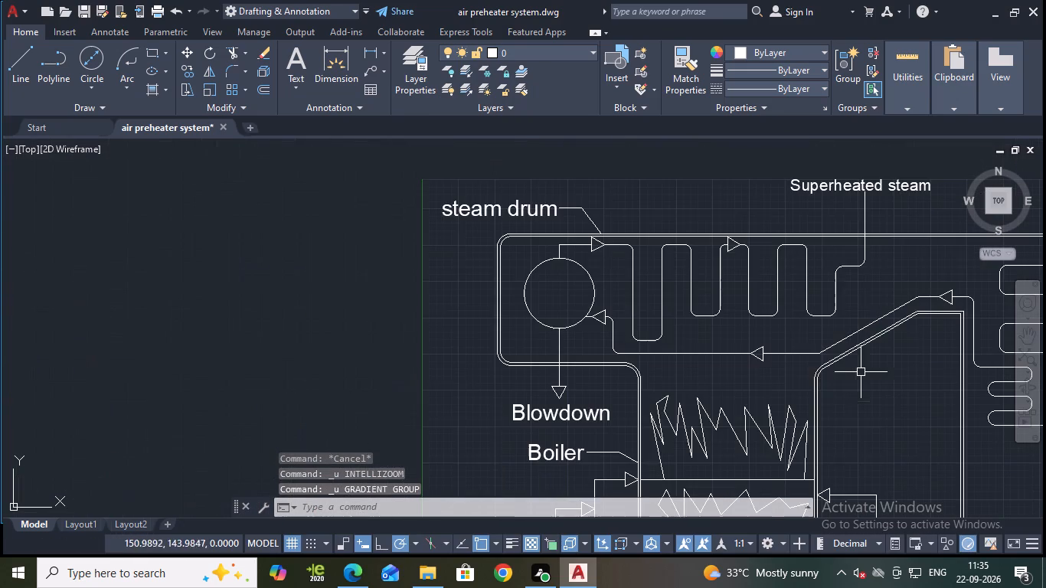
scroll(587, 385, up, 2)
middle_drag(605, 384, 308, 116)
scroll(901, 292, down, 1)
key(ctrl+s)
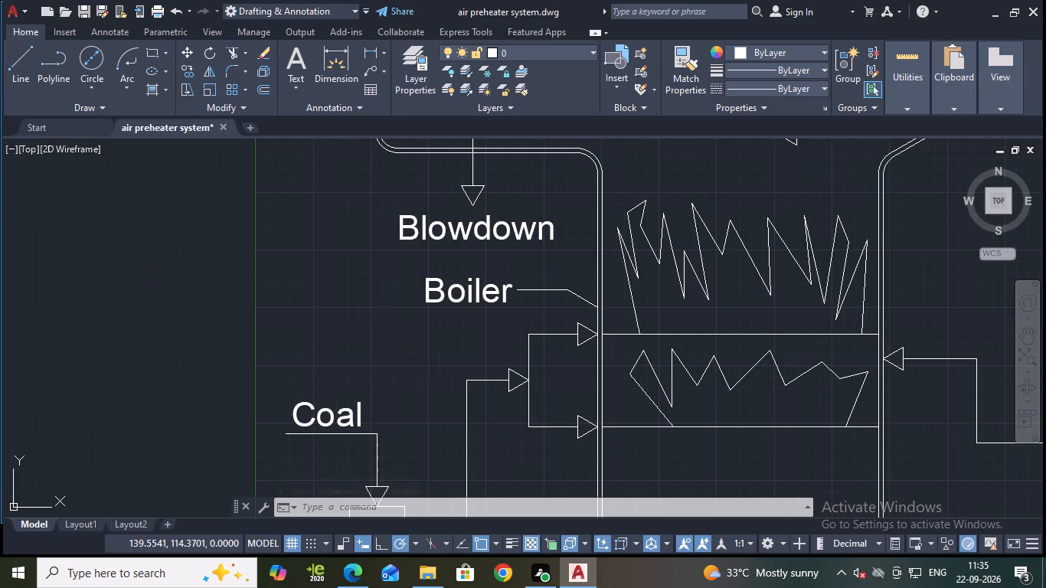
Fillet the inner and outer wall lines with radius 2 at the sharp top corner where the sloped duct turns down.
middle_drag(928, 397, 701, 60)
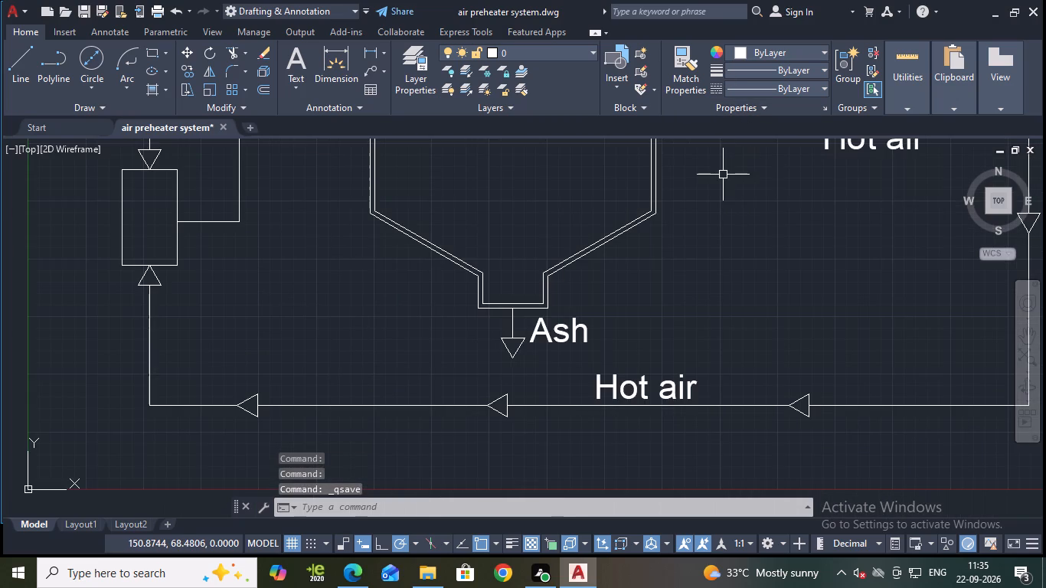
scroll(723, 175, down, 2)
middle_drag(765, 207, 717, 342)
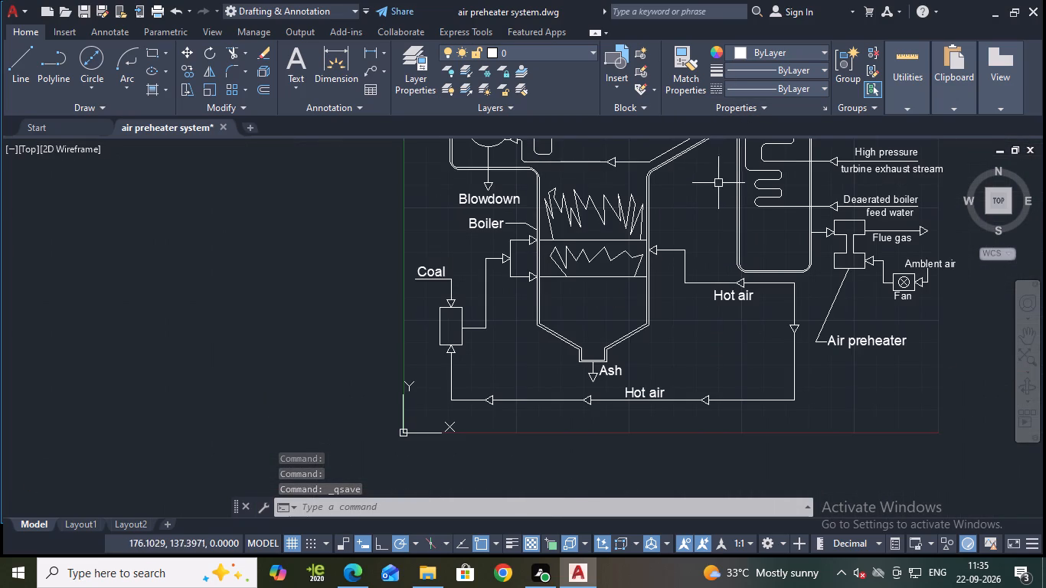
middle_drag(717, 182, 688, 309)
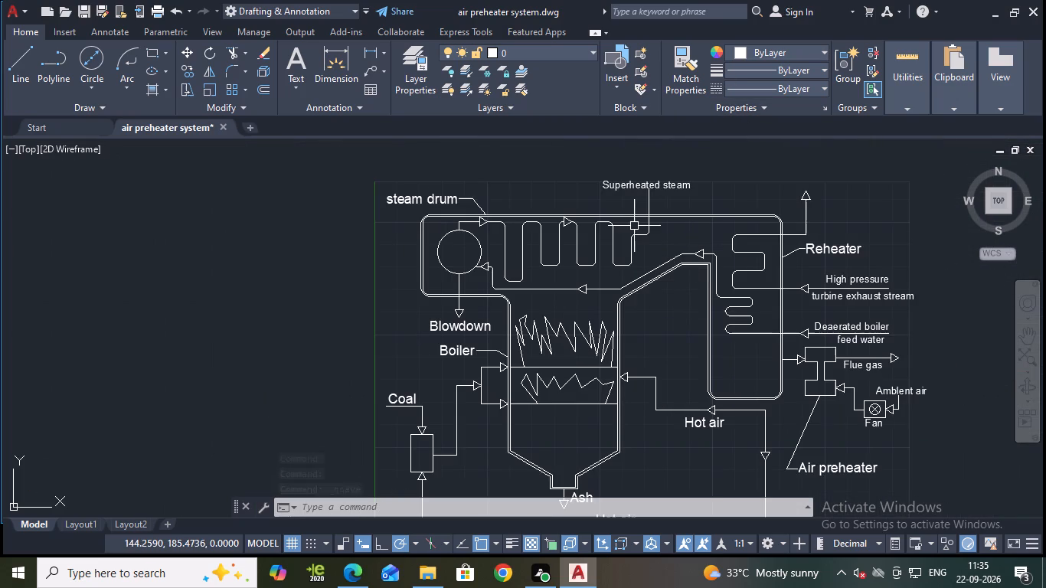
scroll(717, 274, up, 5)
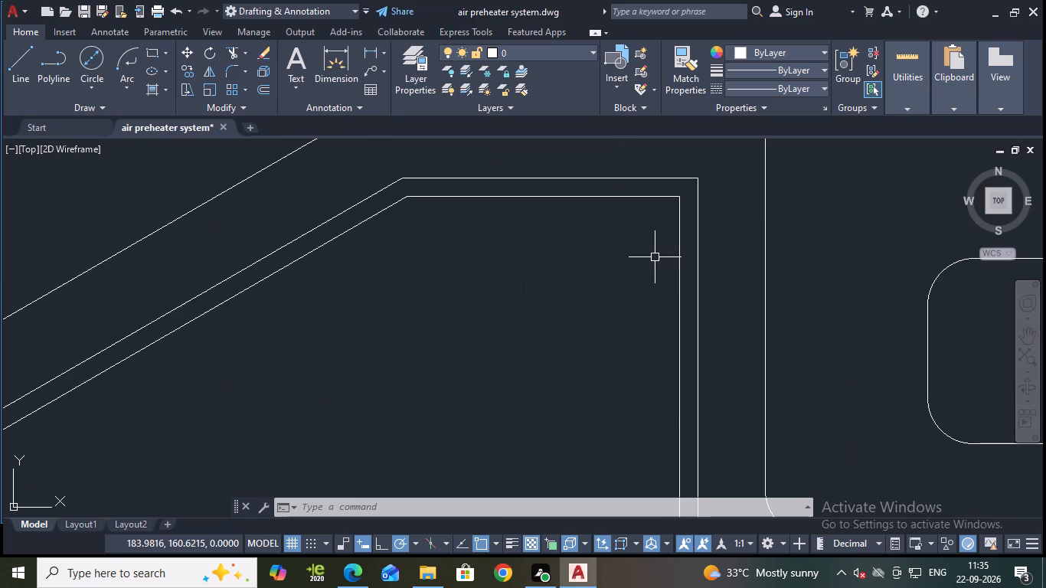
key(Escape)
key(f)
key(Return)
key(r)
key(Return)
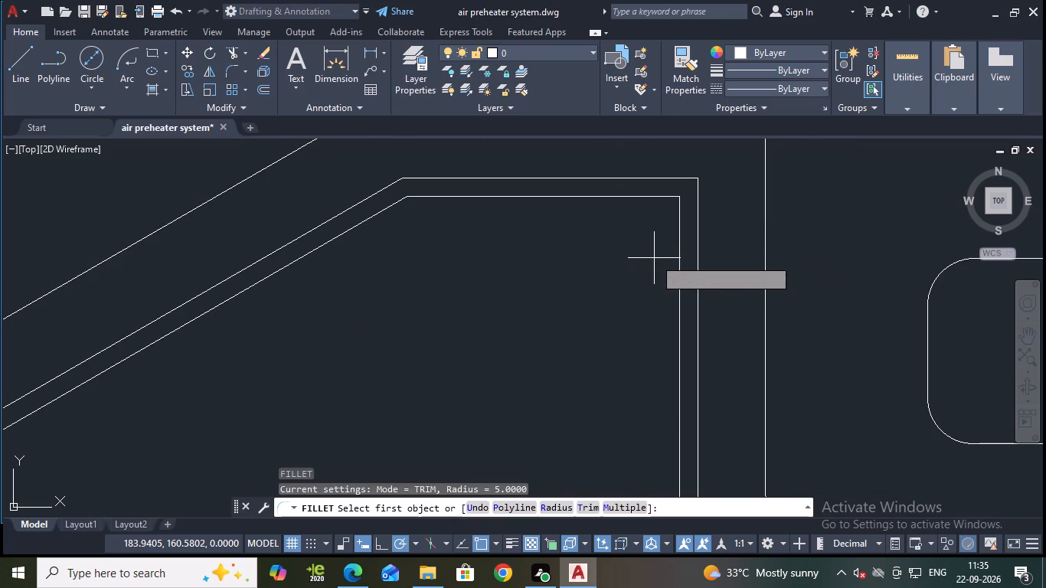
key(2)
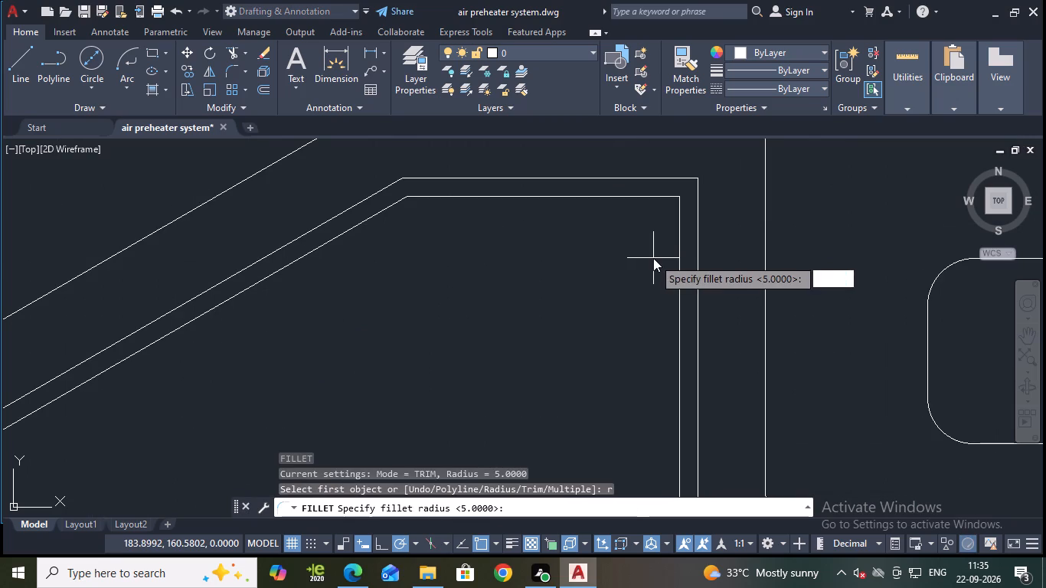
key(Return)
click(664, 195)
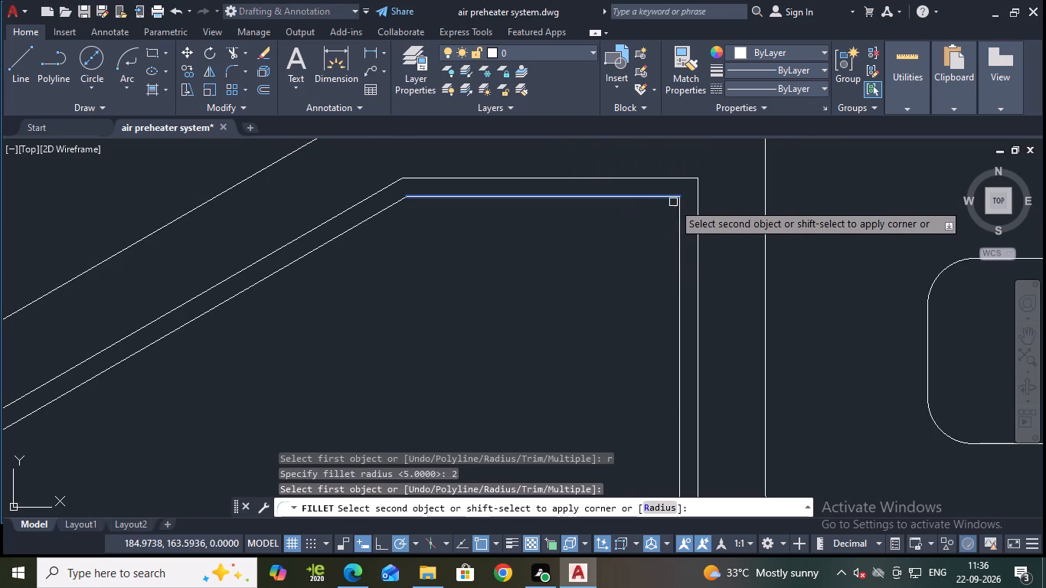
click(678, 207)
key(space)
click(683, 178)
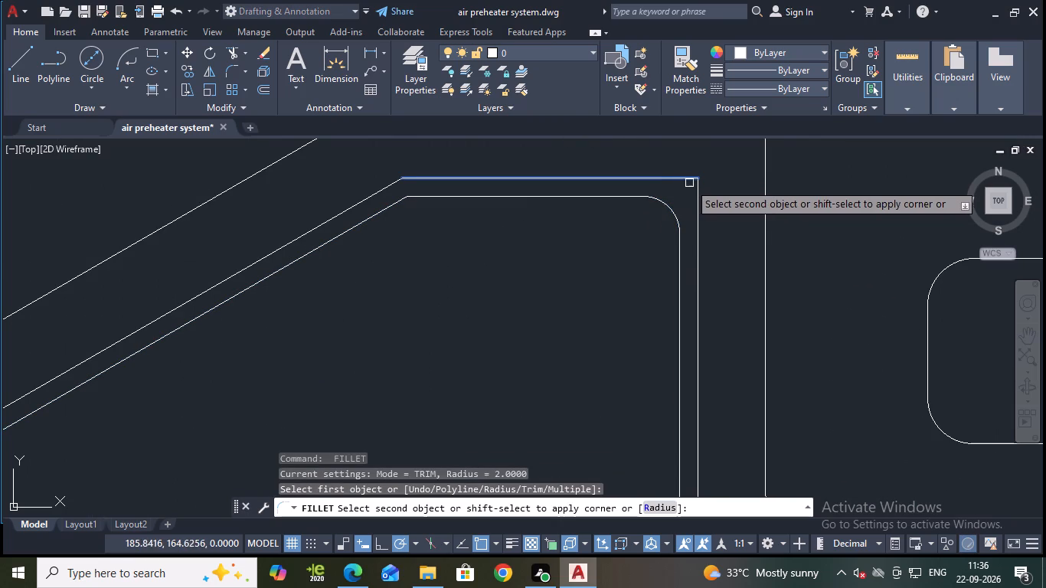
click(696, 188)
Trim the blowdown line where it crosses the gap between the boiler's double walls.
scroll(717, 181, down, 3)
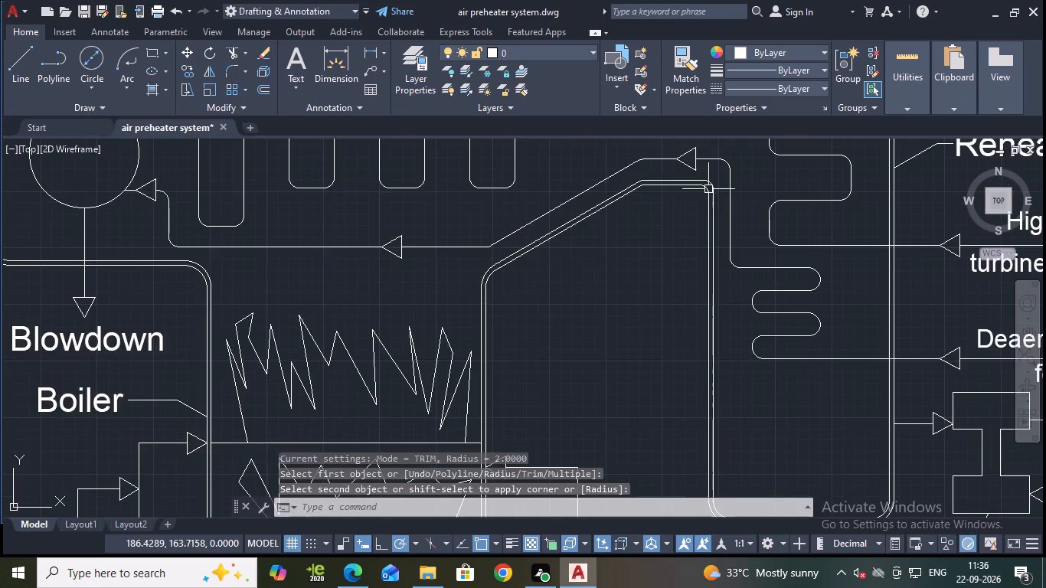
scroll(560, 299, down, 2)
scroll(392, 283, up, 2)
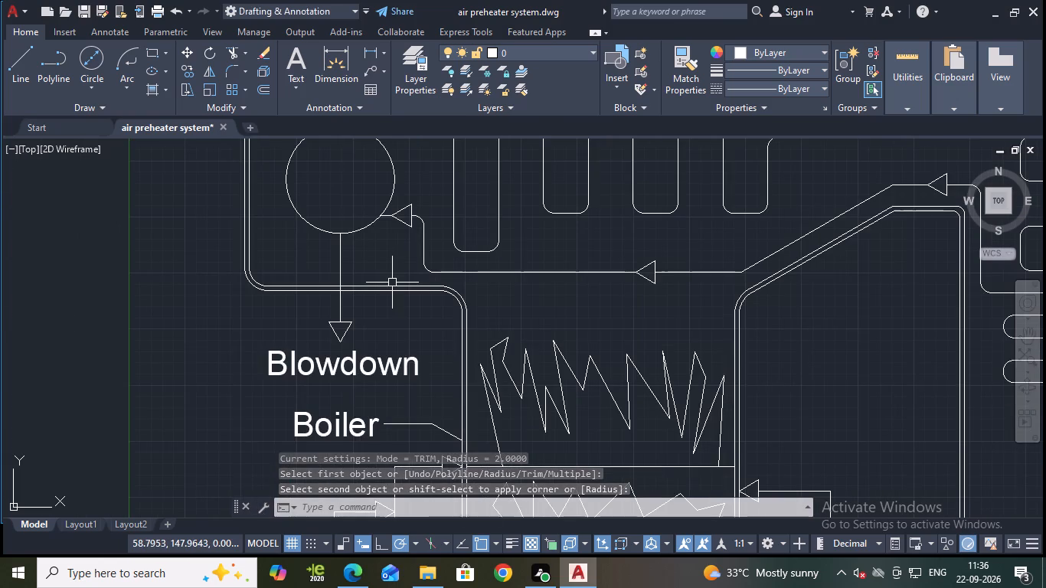
scroll(389, 283, up, 2)
key(Escape)
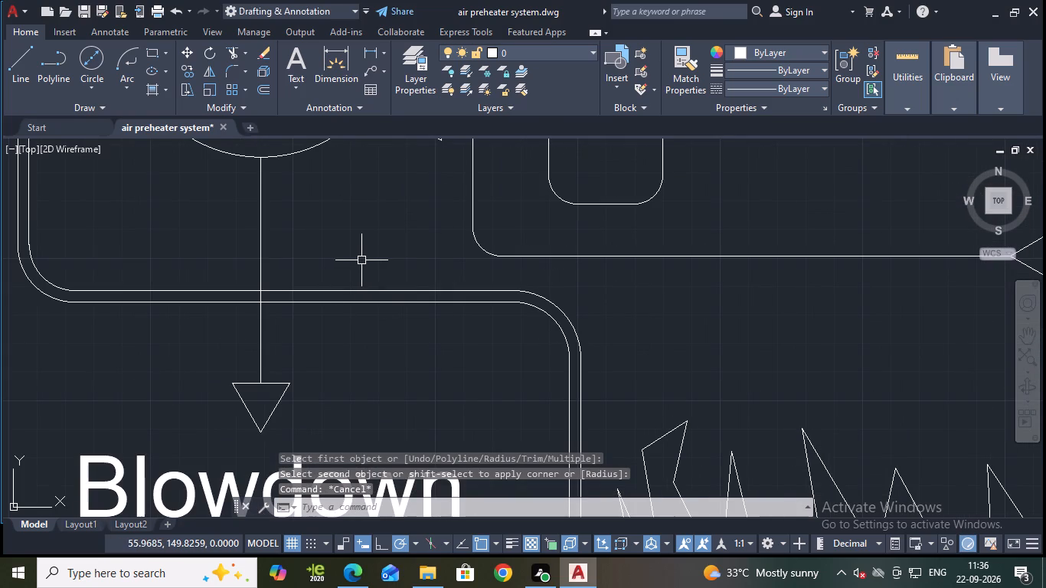
key(t)
key(r)
key(Return)
scroll(279, 298, up, 3)
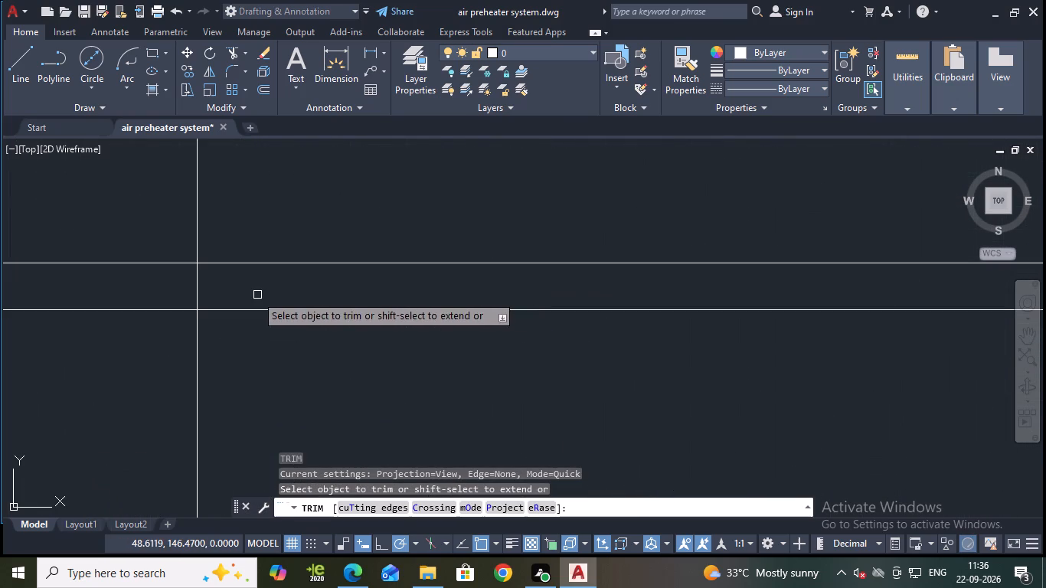
click(195, 294)
Trim the superheated steam line and the reheater's upper outlet line inside the double-wall gap.
scroll(296, 287, down, 6)
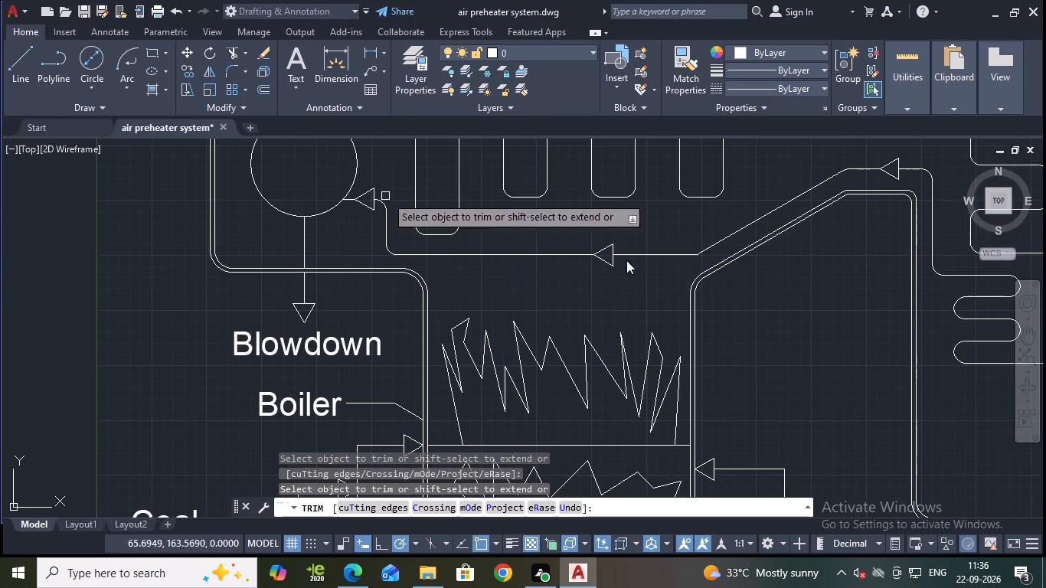
middle_drag(751, 181, 524, 387)
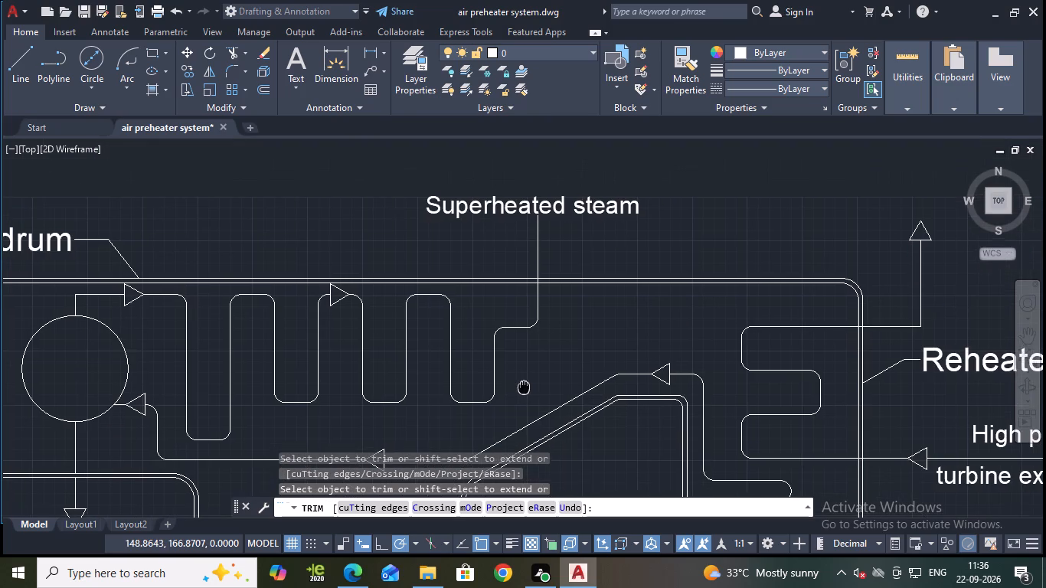
scroll(521, 283, up, 3)
click(580, 277)
scroll(582, 277, down, 3)
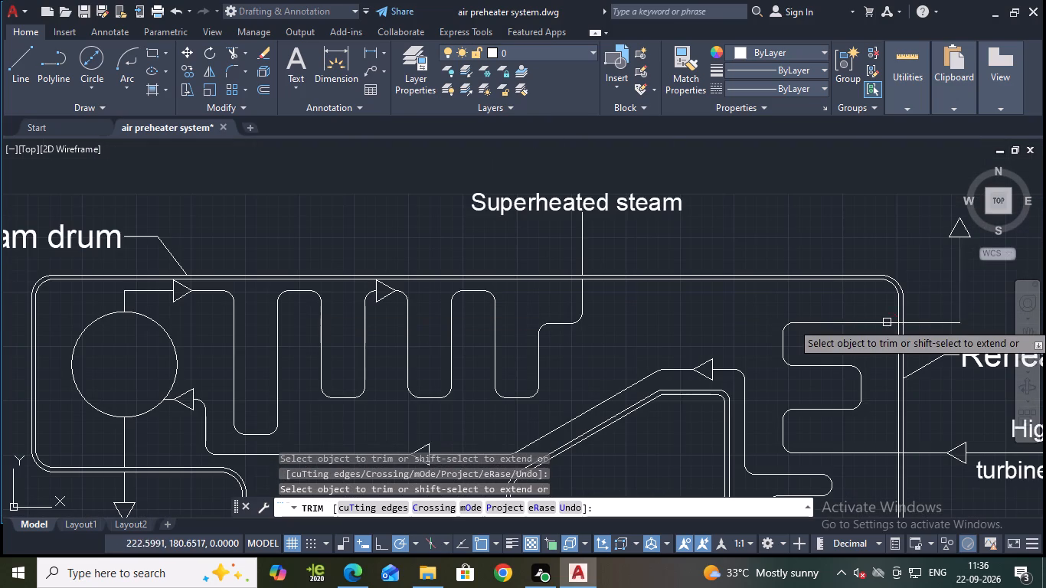
scroll(891, 322, up, 3)
click(917, 319)
Trim the high pressure turbine exhaust line and the deaerated boiler feed water line inside the double-wall gap.
scroll(820, 367, down, 3)
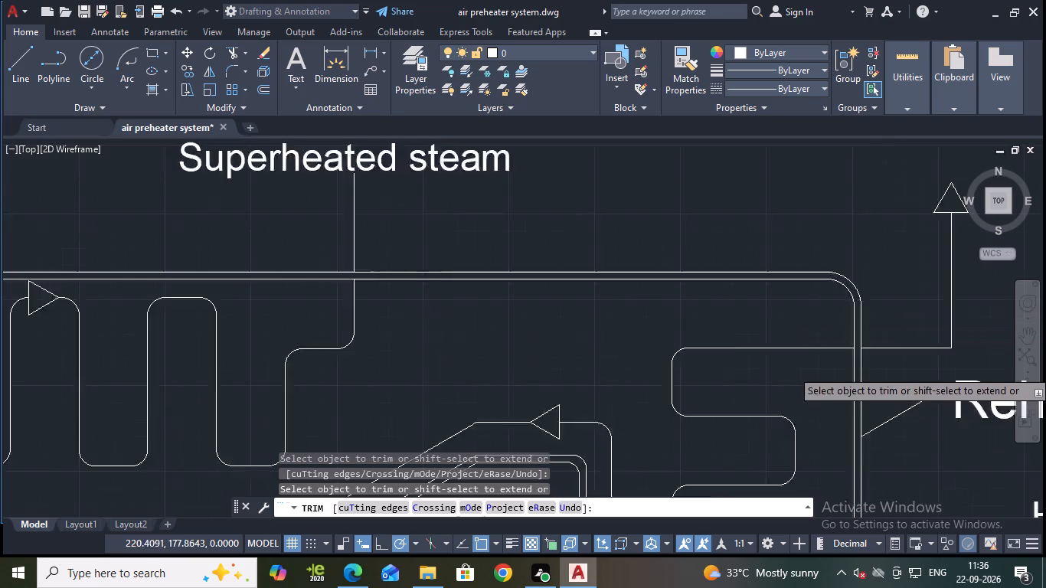
middle_drag(795, 384, 675, 262)
scroll(731, 354, up, 3)
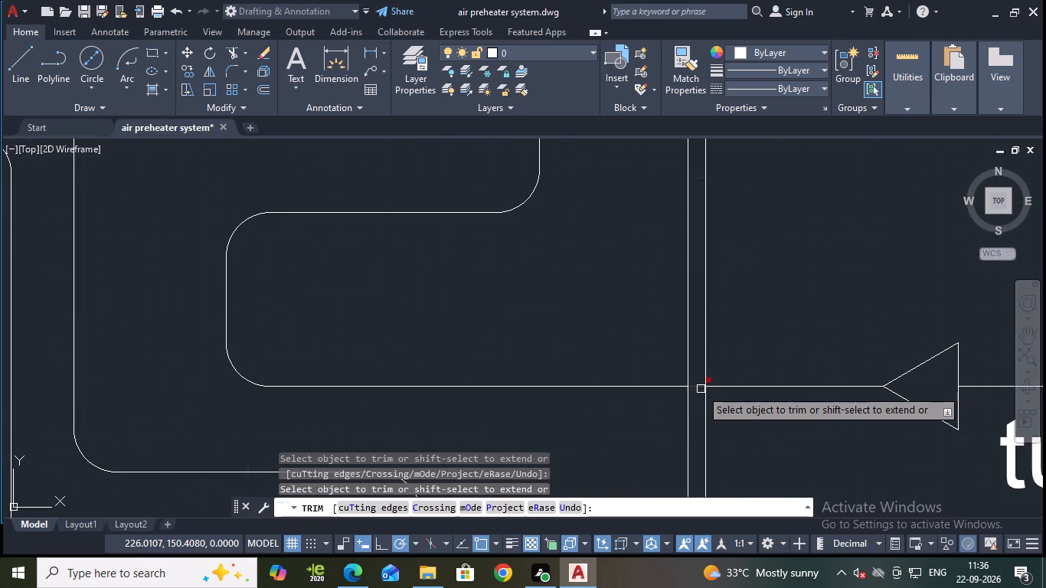
click(701, 389)
scroll(714, 387, down, 2)
middle_drag(746, 414, 699, 260)
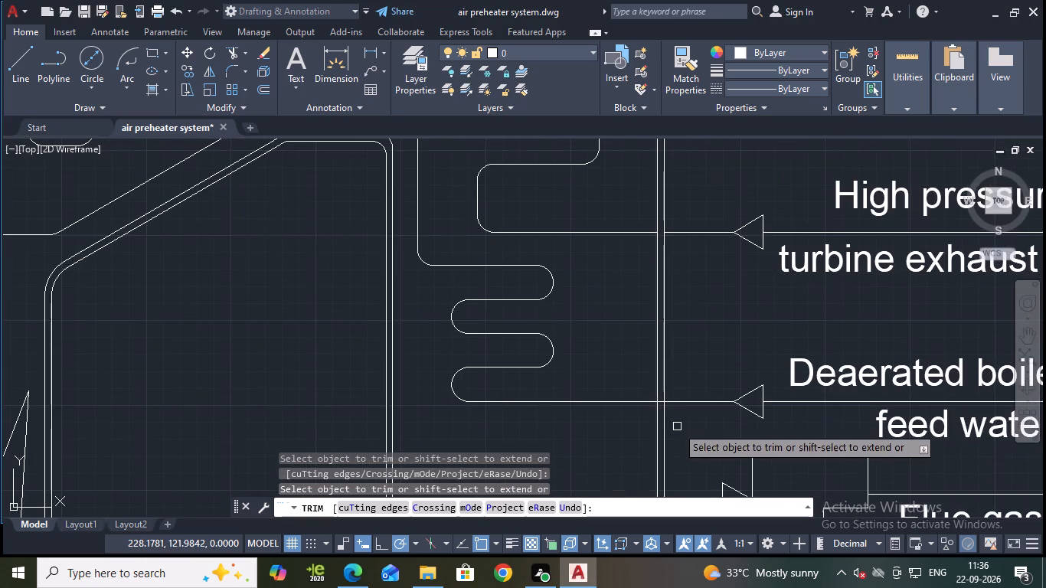
scroll(678, 426, up, 2)
click(632, 364)
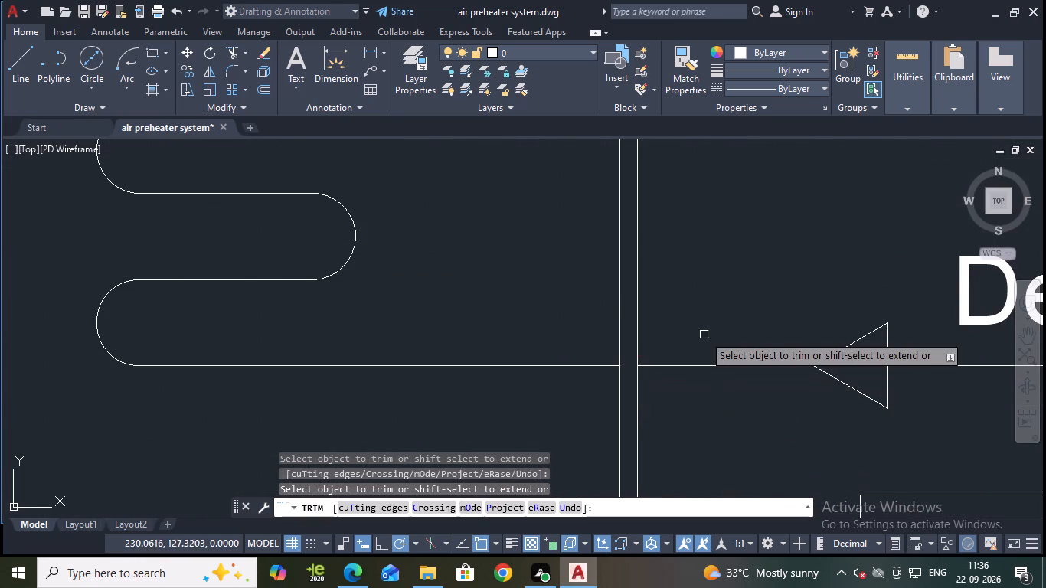
scroll(704, 335, down, 3)
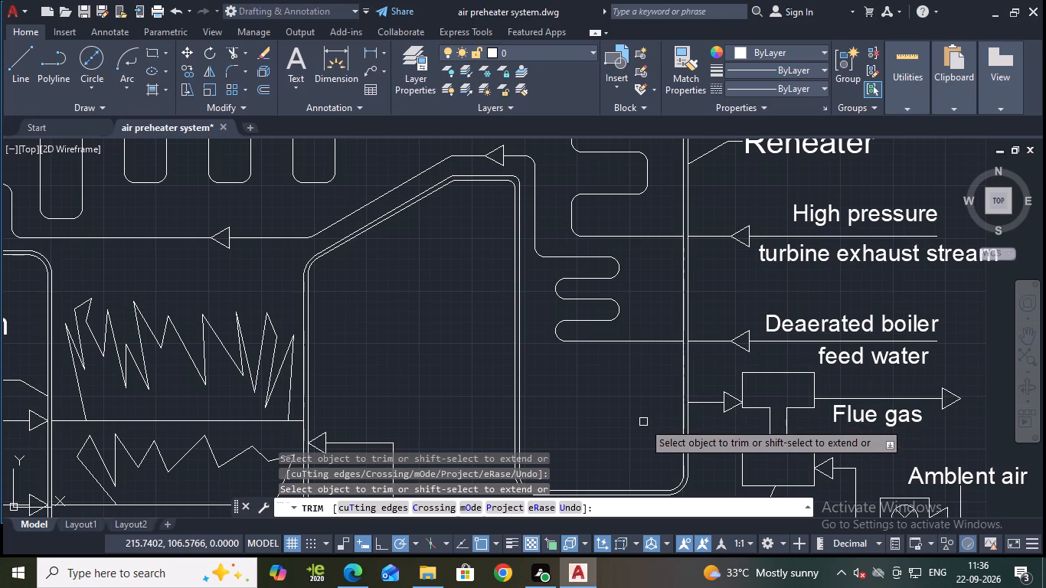
key(Escape)
Save the drawing.
key(ctrl+s)
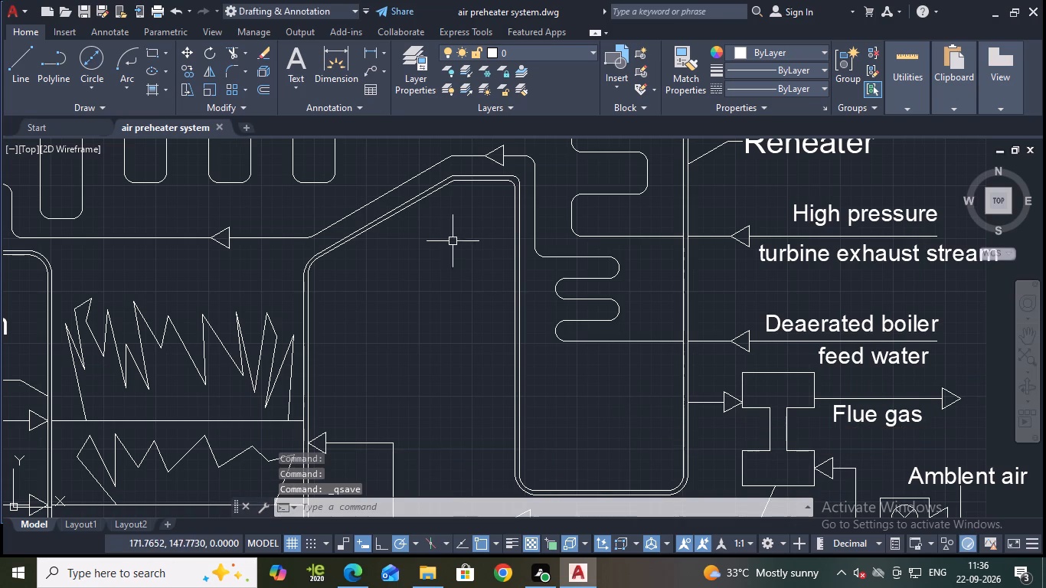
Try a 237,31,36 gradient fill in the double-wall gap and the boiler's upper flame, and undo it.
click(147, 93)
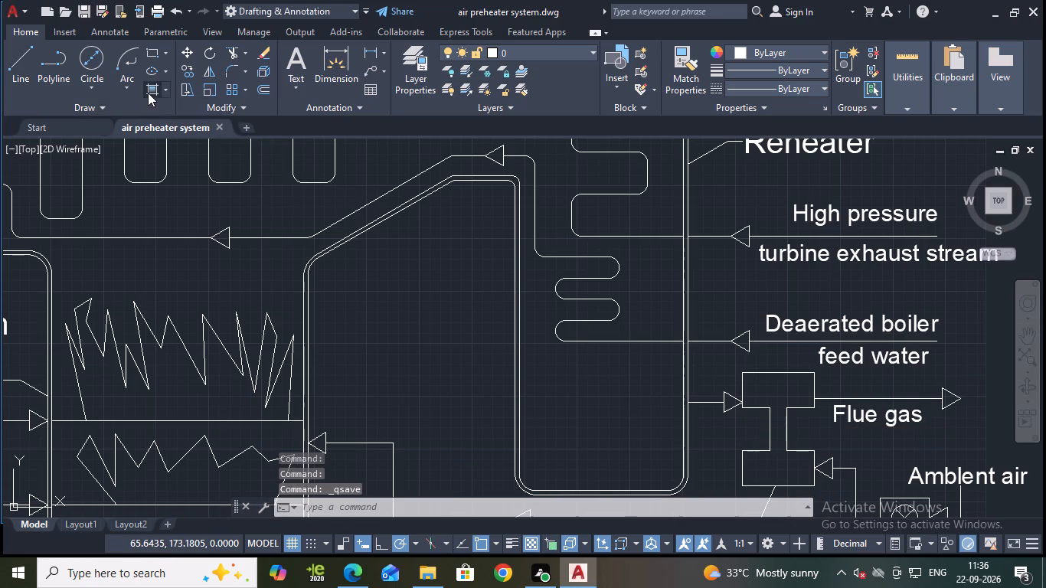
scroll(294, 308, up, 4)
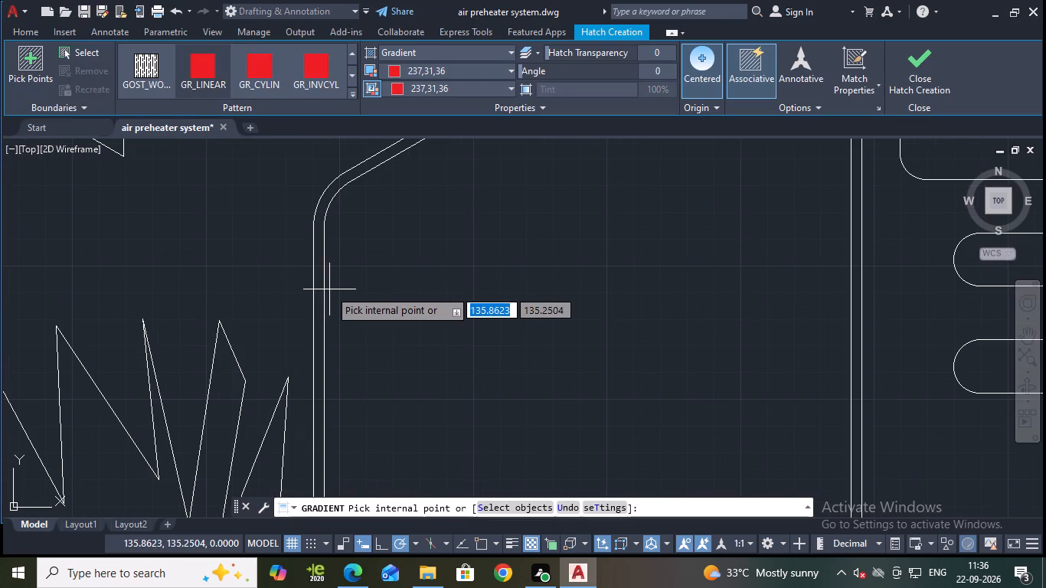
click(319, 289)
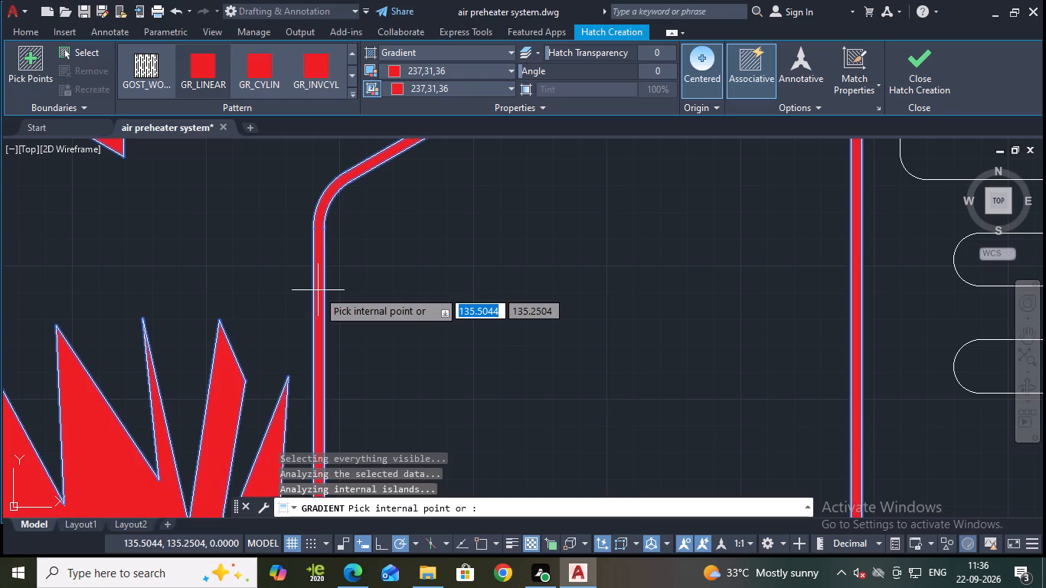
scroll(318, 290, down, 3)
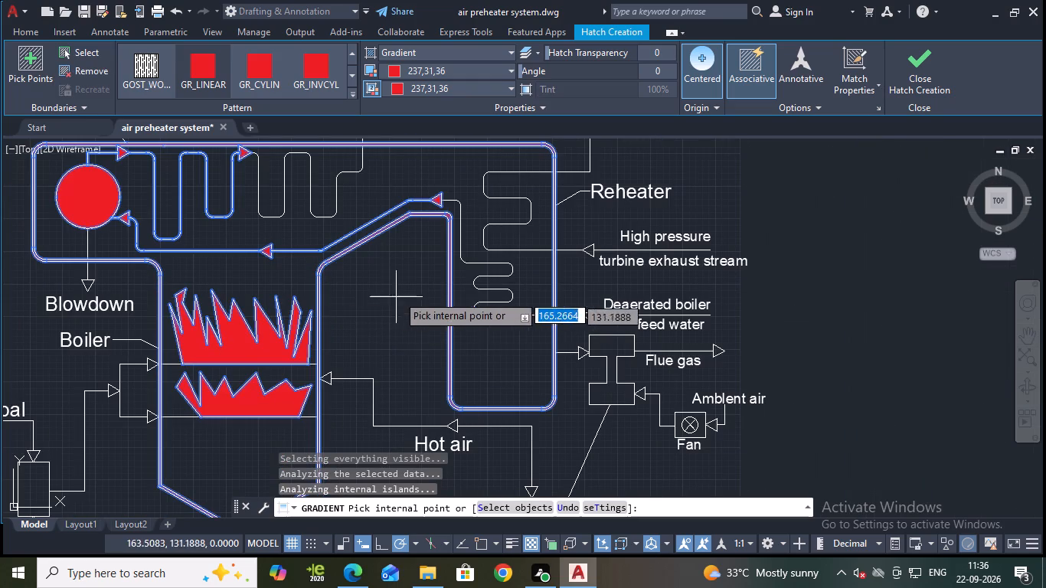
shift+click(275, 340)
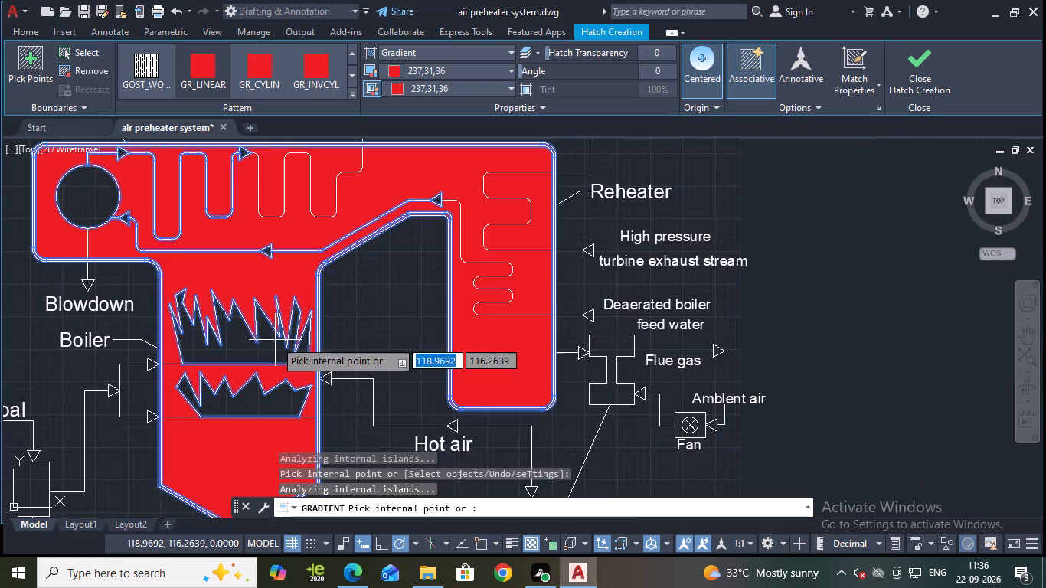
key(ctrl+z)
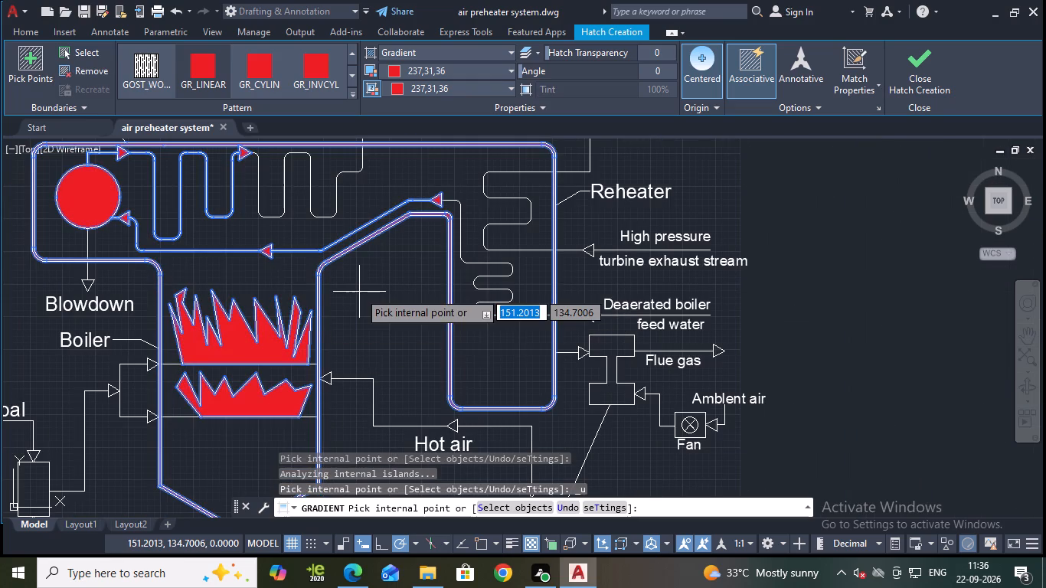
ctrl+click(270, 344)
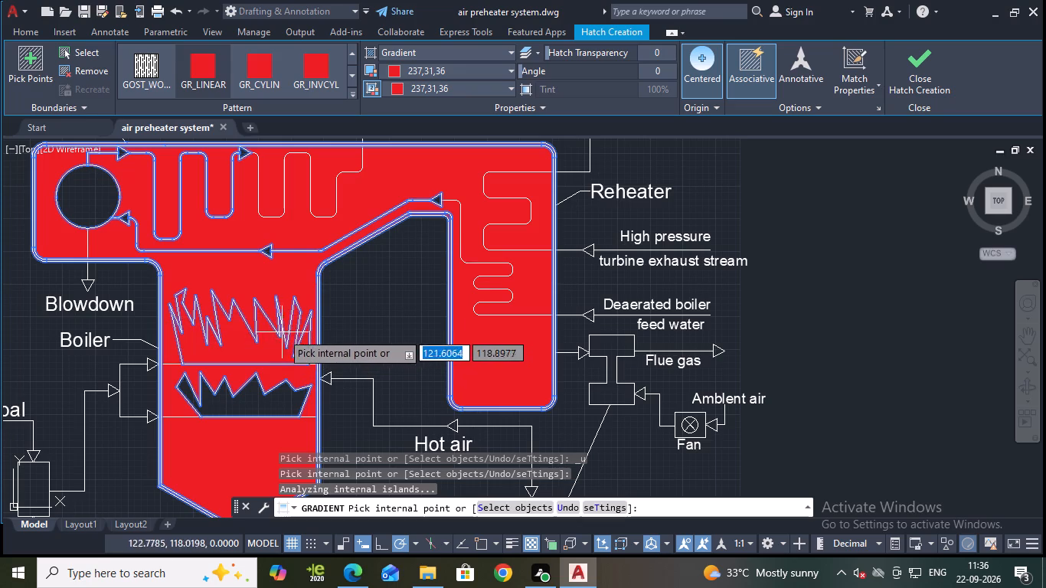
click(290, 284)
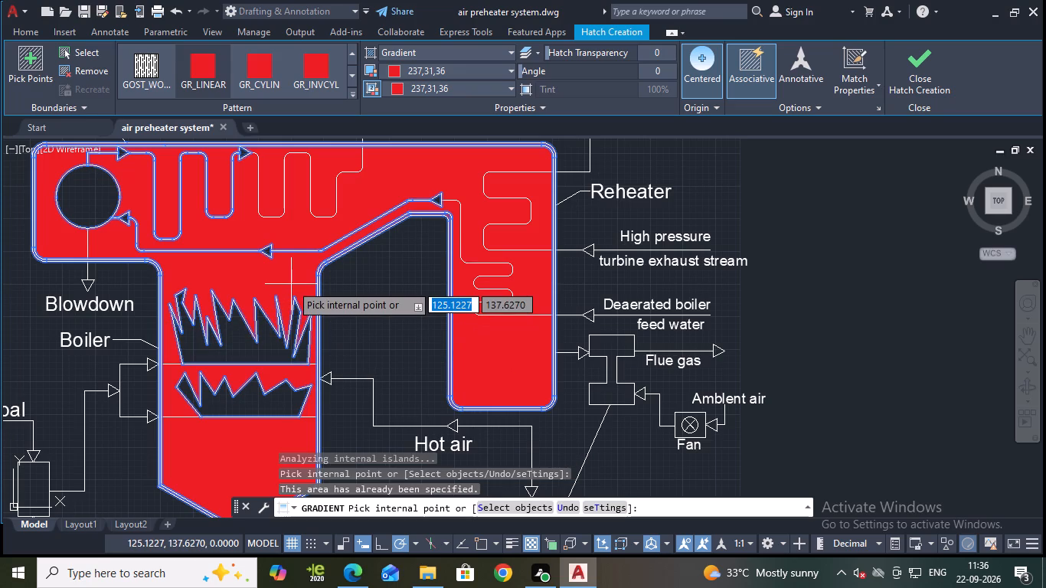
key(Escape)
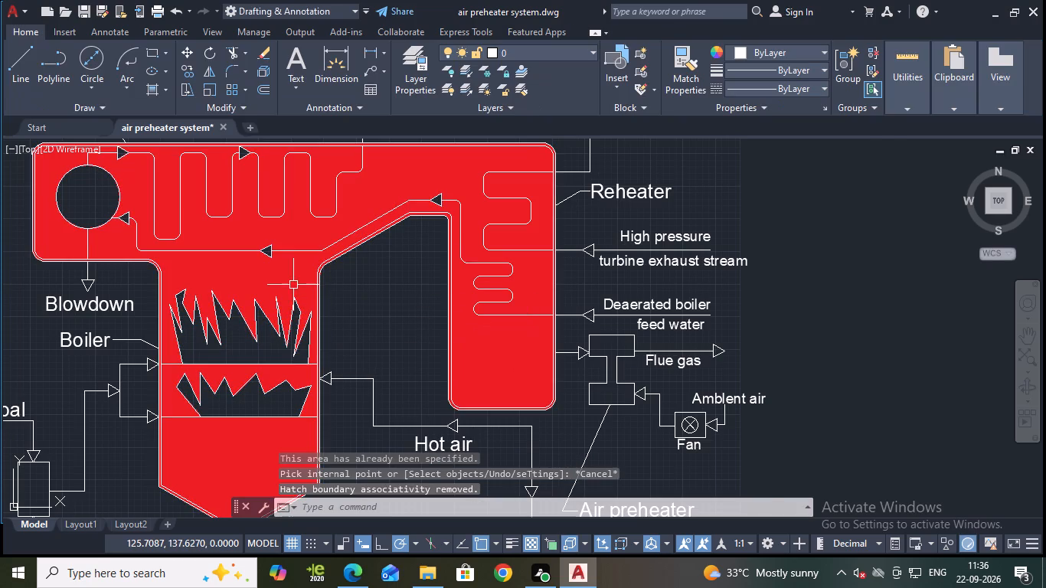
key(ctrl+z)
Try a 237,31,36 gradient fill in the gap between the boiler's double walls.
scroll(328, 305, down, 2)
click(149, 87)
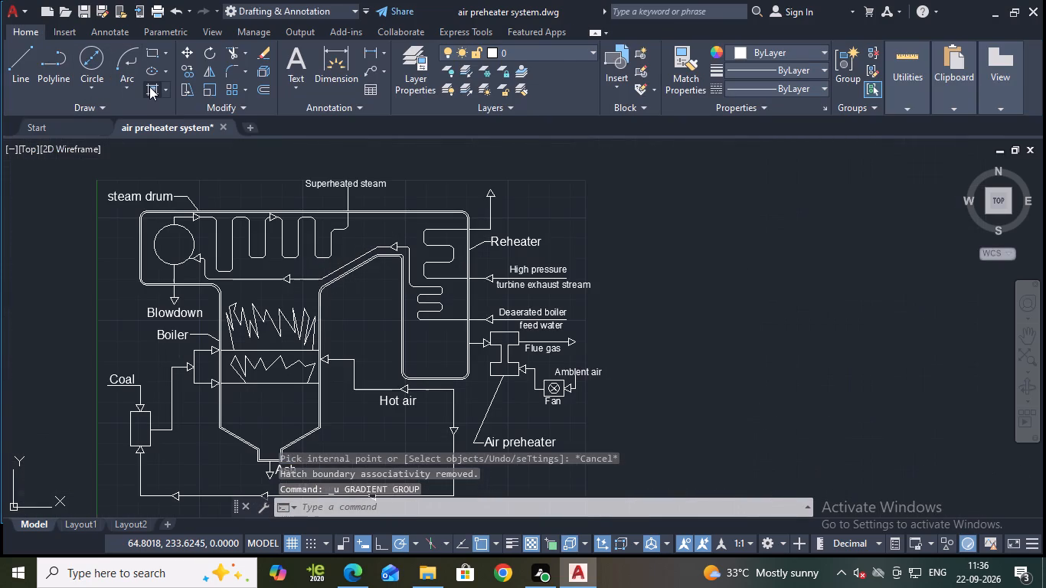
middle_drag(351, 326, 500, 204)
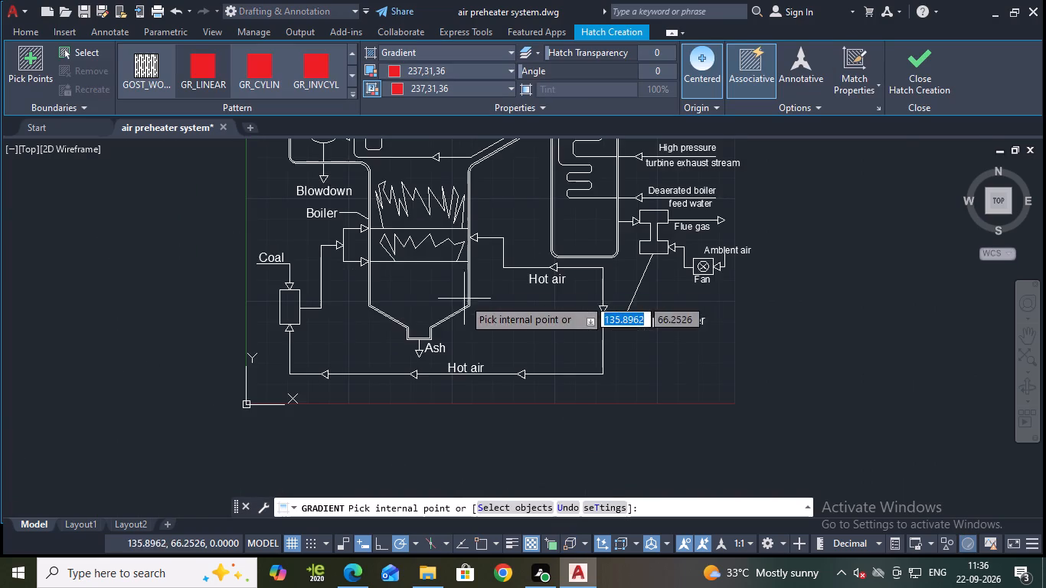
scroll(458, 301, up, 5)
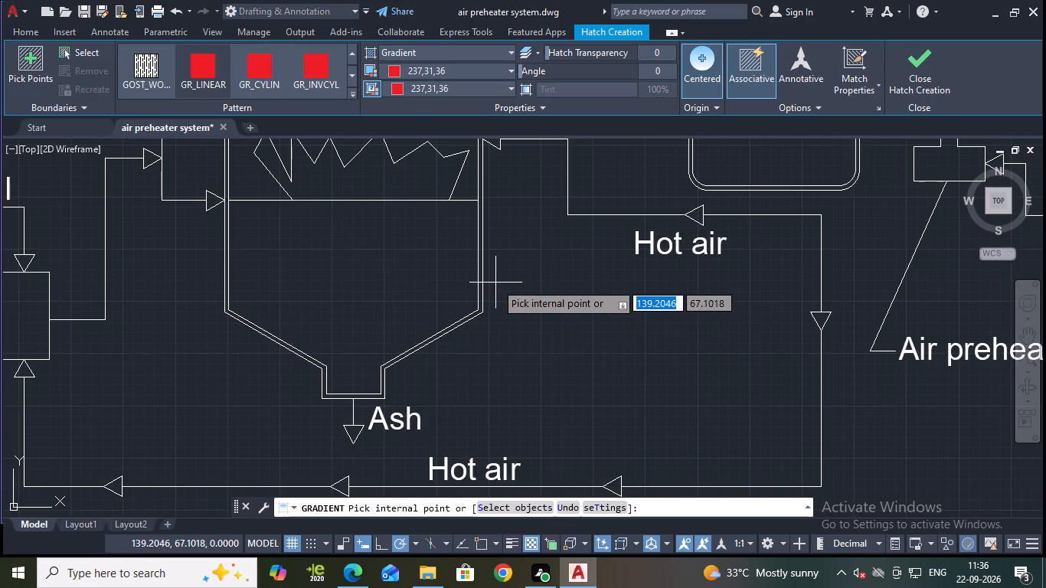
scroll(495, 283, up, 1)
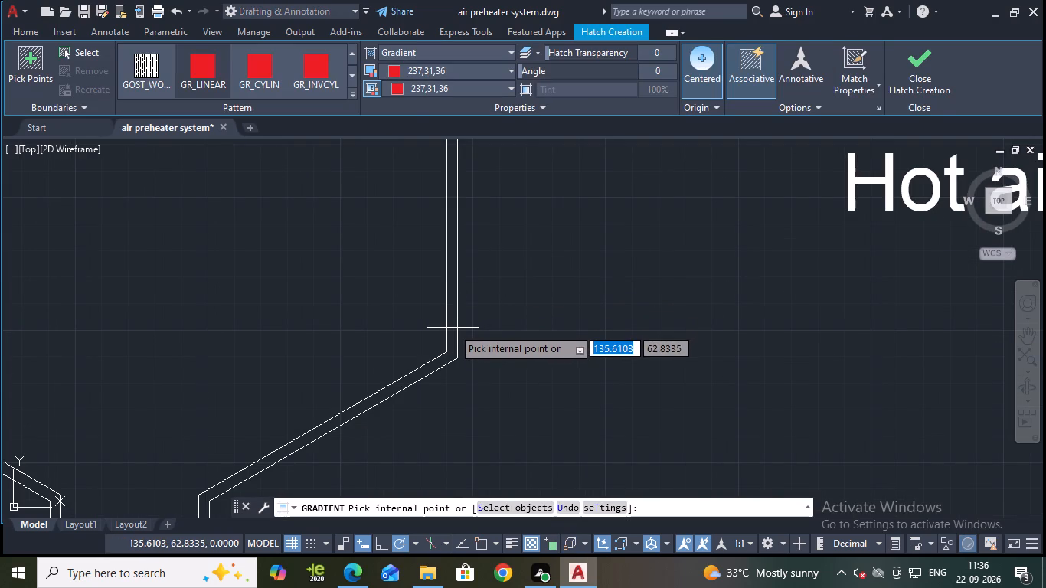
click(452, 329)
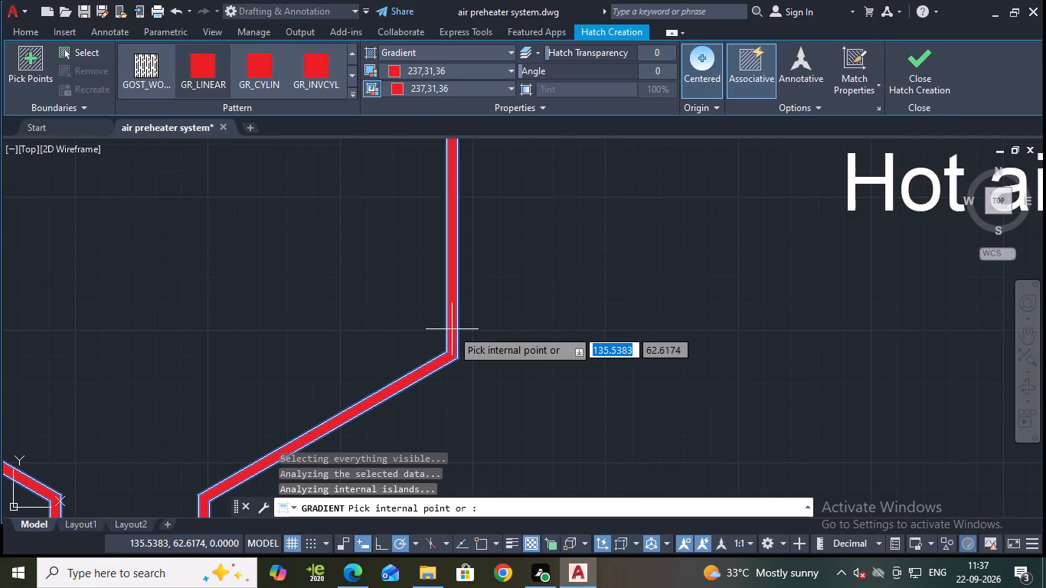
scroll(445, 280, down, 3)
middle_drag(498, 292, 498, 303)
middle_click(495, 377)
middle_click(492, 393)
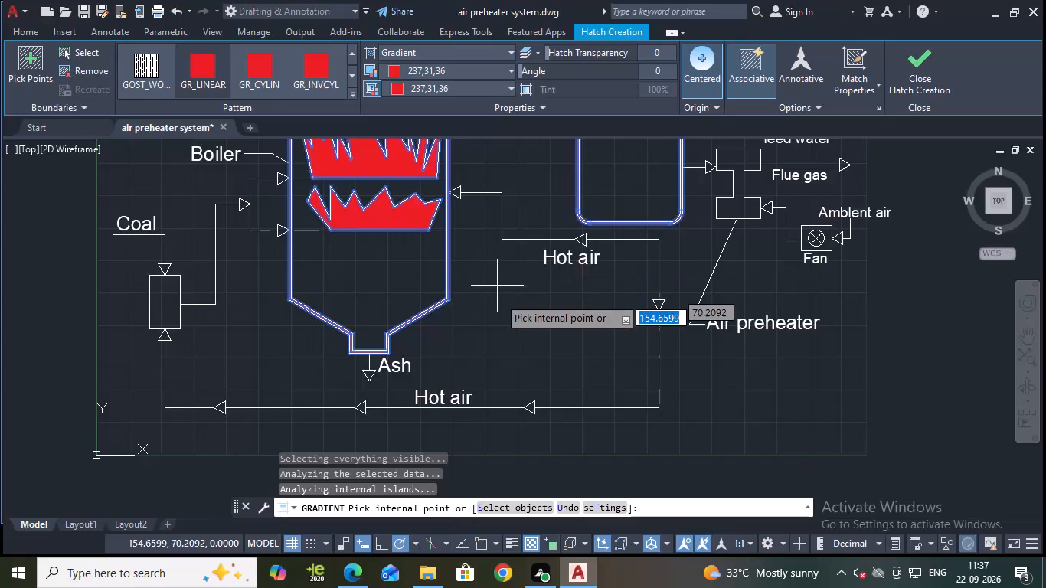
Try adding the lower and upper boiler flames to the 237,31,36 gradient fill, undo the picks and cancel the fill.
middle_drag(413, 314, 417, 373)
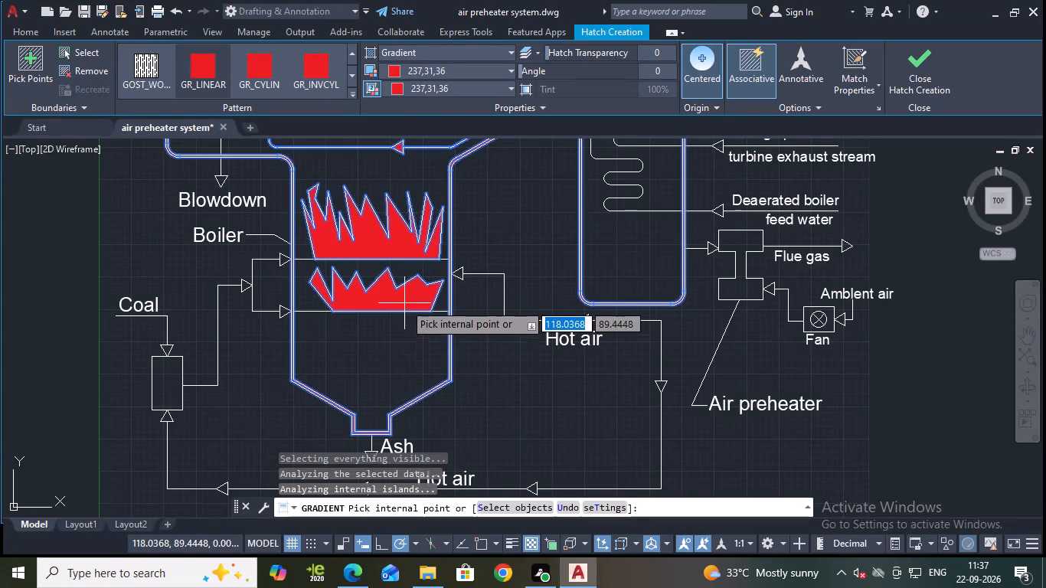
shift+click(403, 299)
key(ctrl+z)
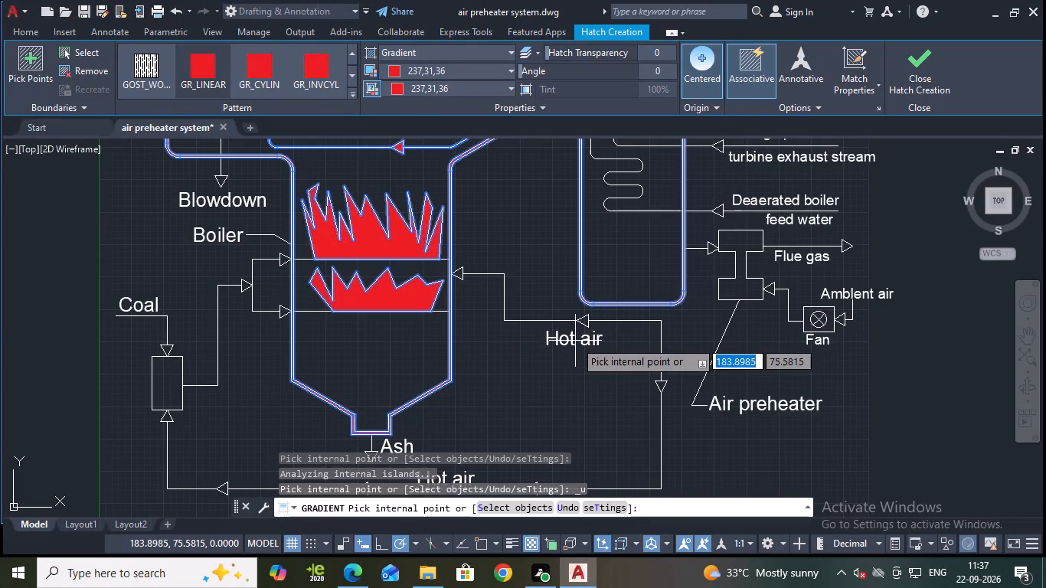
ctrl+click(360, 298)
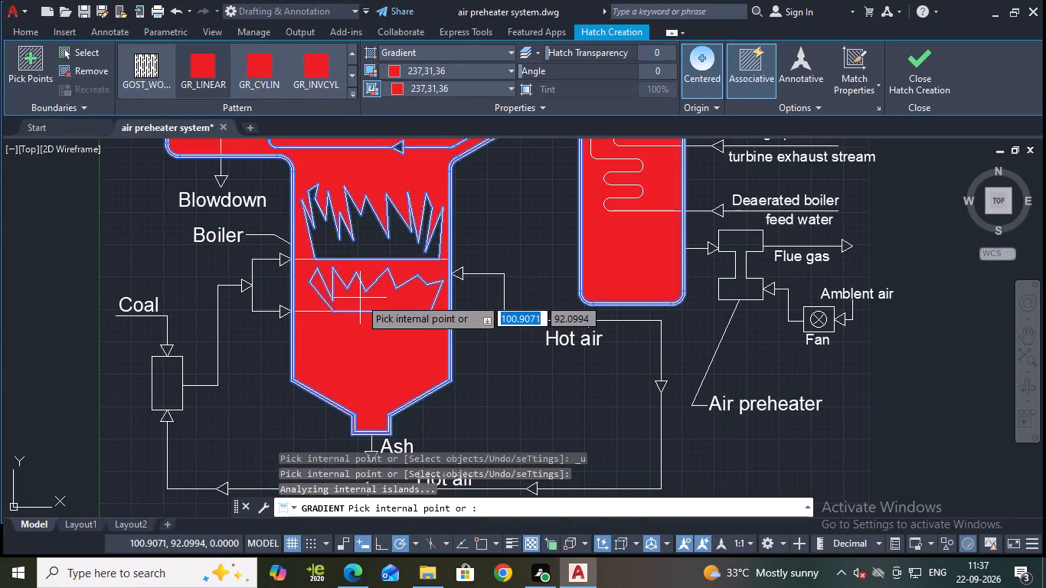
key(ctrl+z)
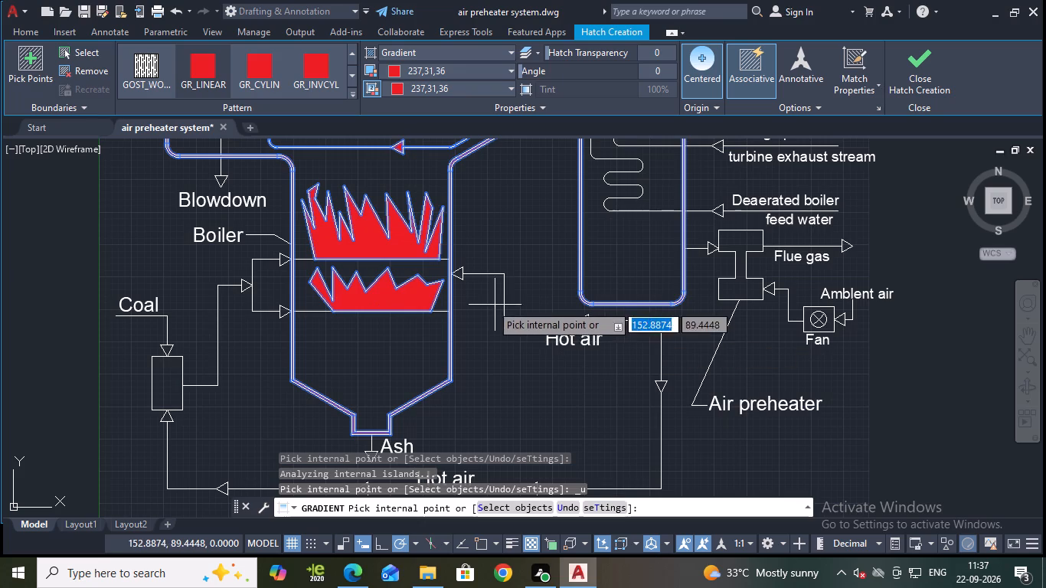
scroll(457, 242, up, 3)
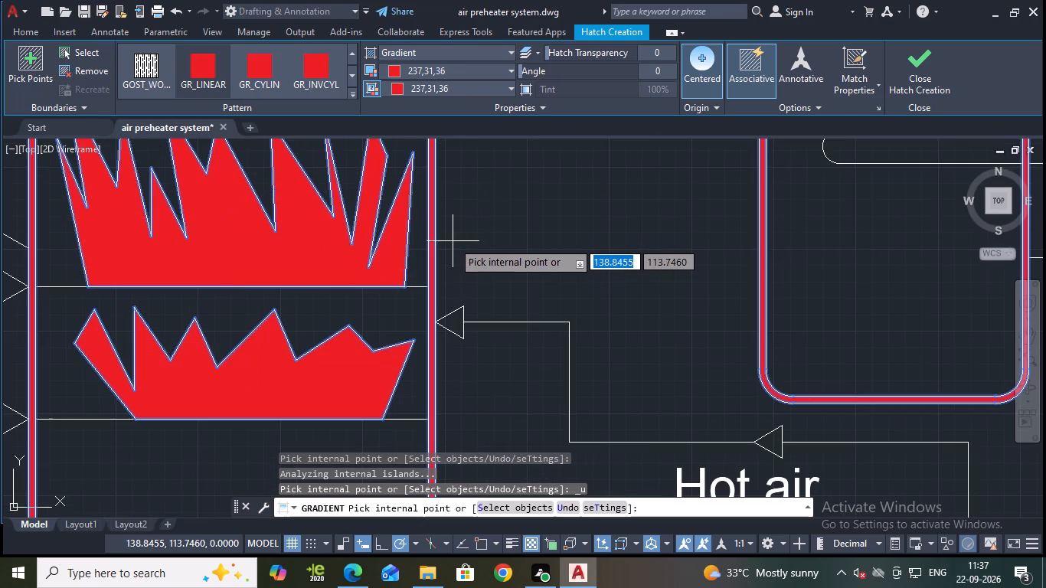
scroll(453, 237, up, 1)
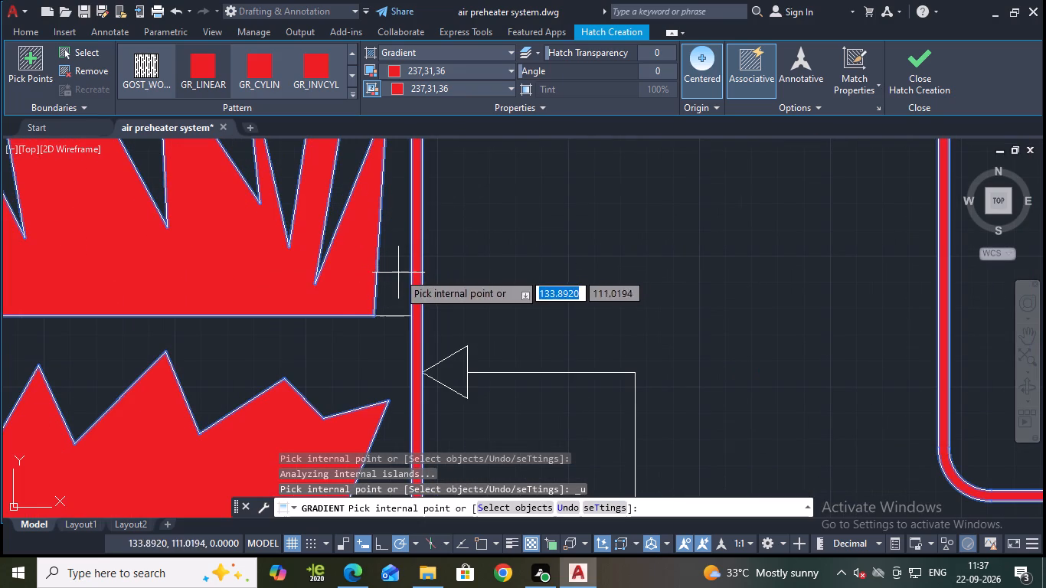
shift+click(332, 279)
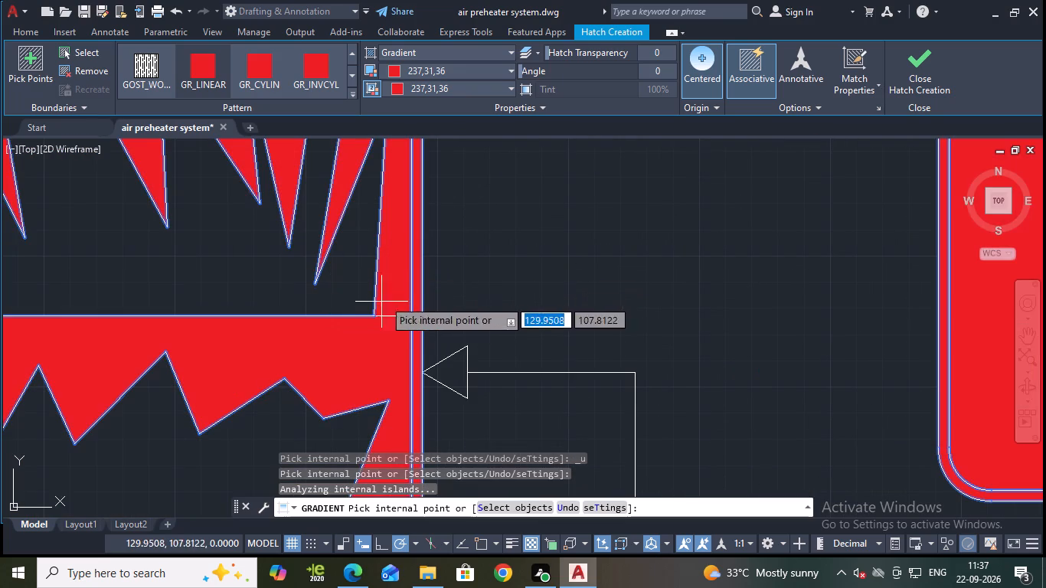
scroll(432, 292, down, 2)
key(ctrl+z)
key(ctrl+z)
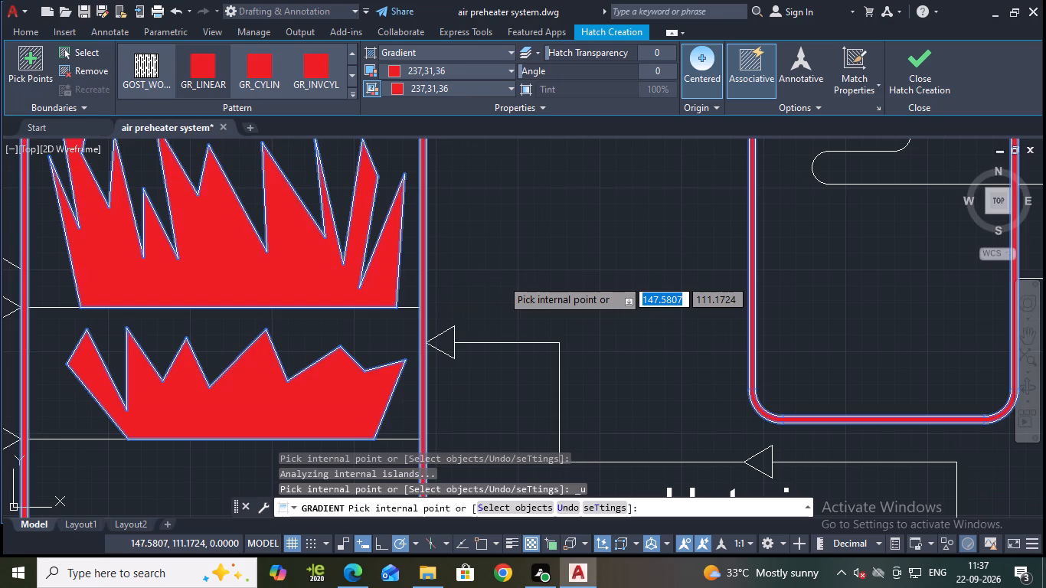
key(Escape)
Fill the upper and lower boiler flames with a two-colour gradient from 248,153,30 to 237,31,36.
scroll(494, 266, down, 1)
middle_drag(503, 260, 526, 273)
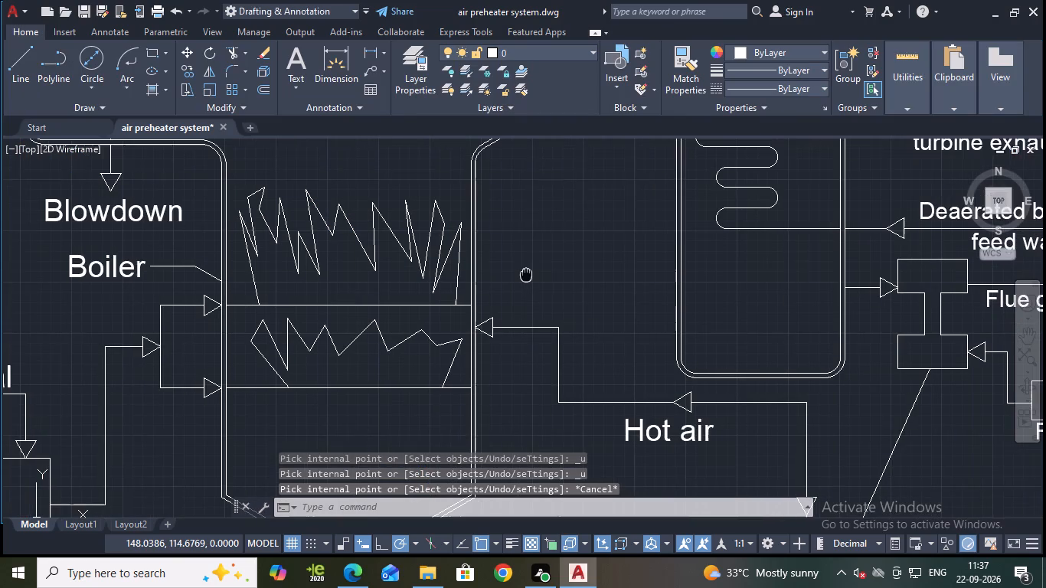
middle_drag(526, 273, 526, 279)
click(161, 90)
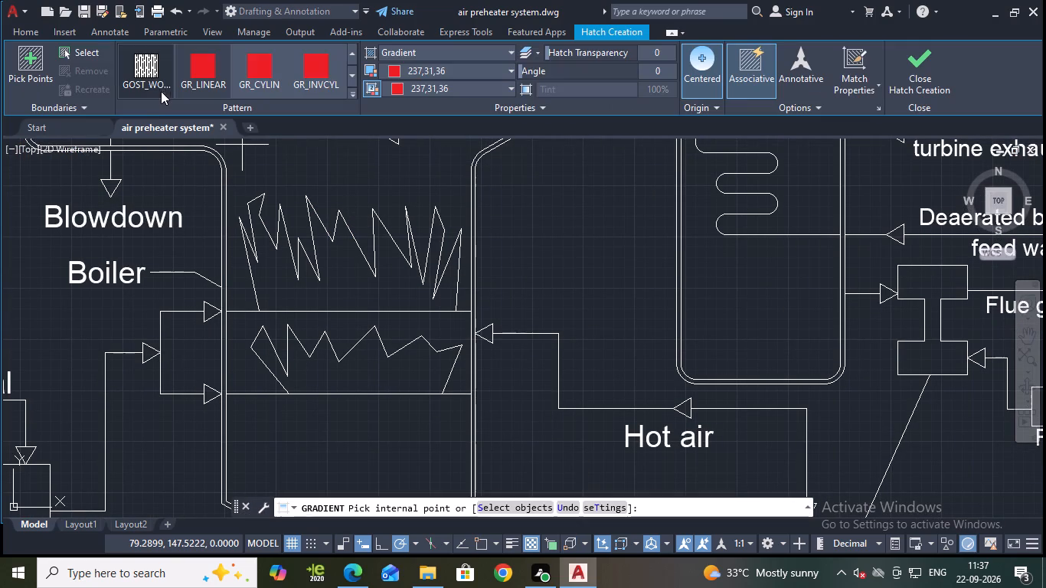
click(438, 79)
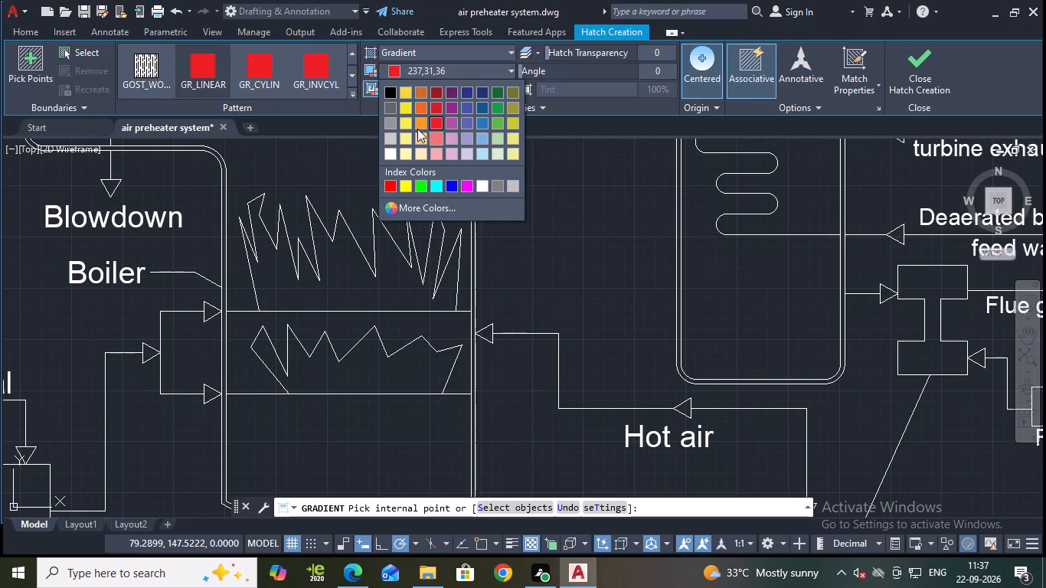
click(417, 128)
click(297, 294)
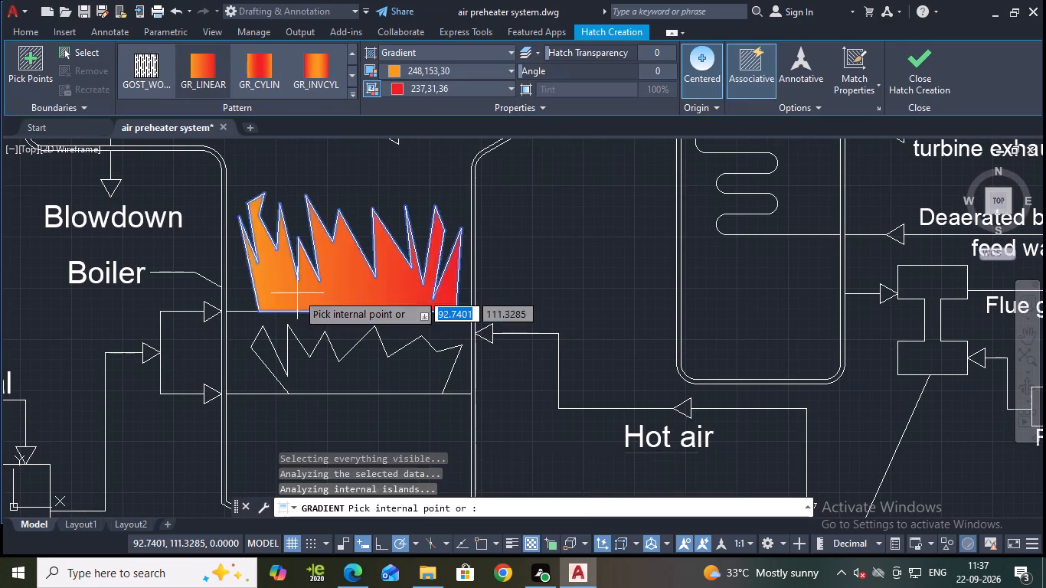
click(362, 365)
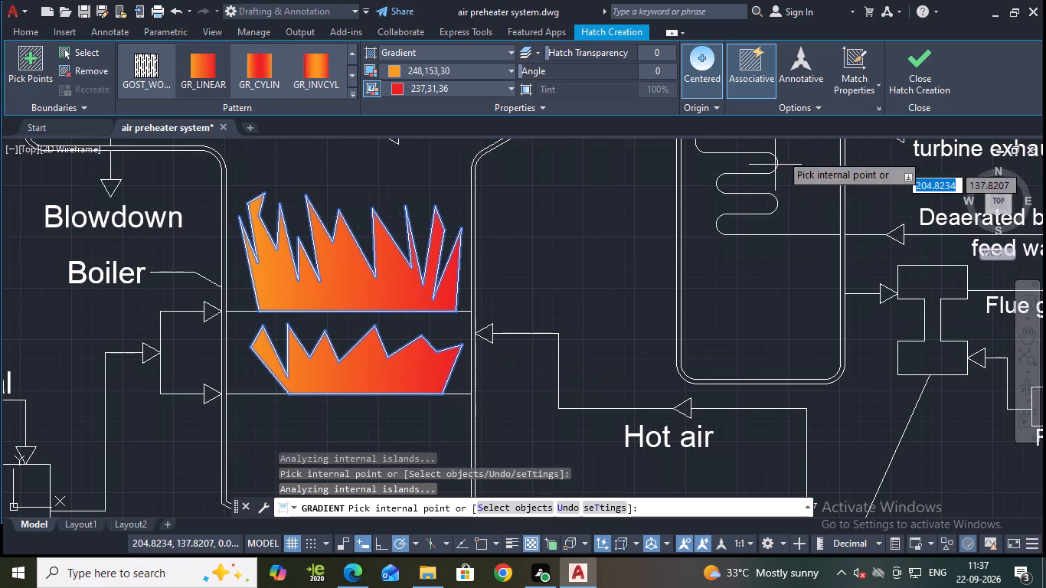
click(921, 78)
Save the drawing.
scroll(492, 297, down, 2)
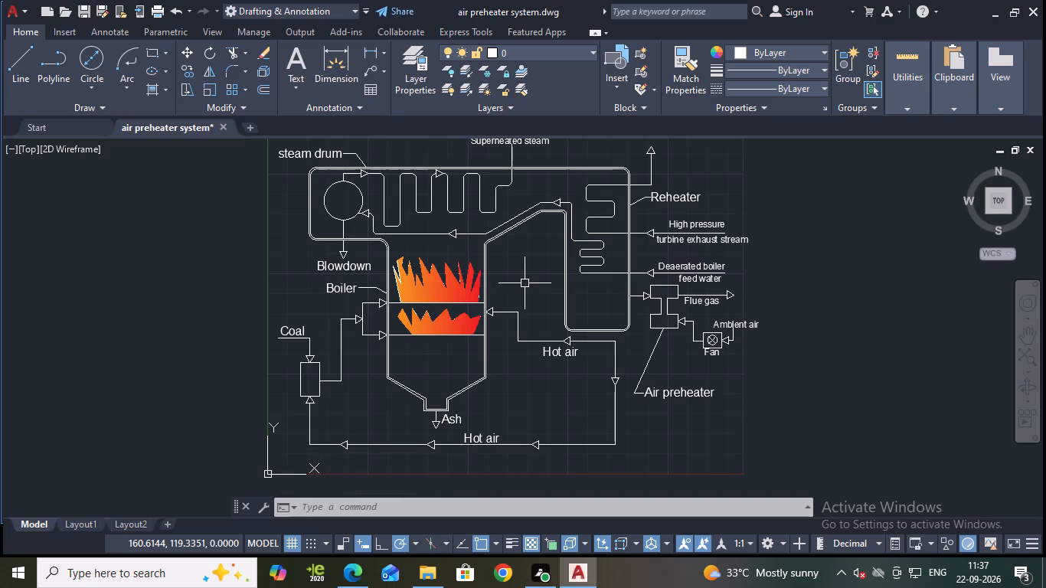
key(ctrl+s)
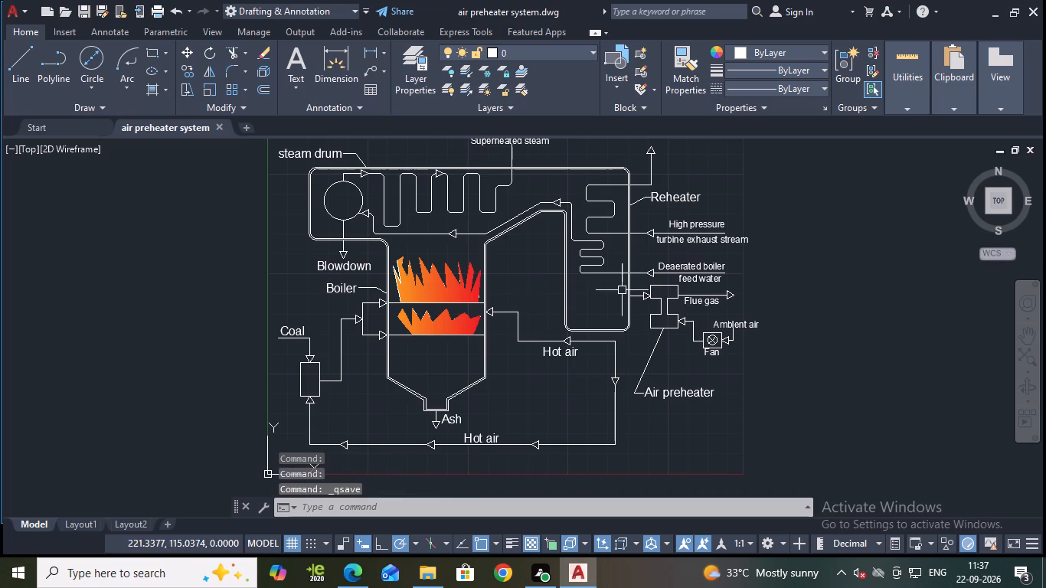
Select the horizontal return line to the steam drum and the superheater coil's vertical runs and lower bends.
middle_drag(504, 318, 512, 374)
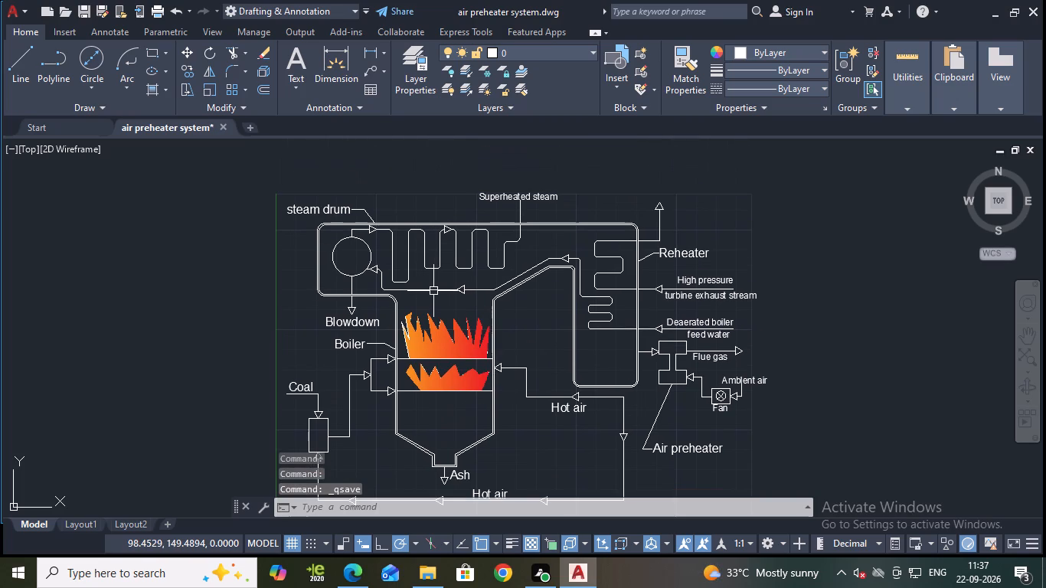
click(433, 291)
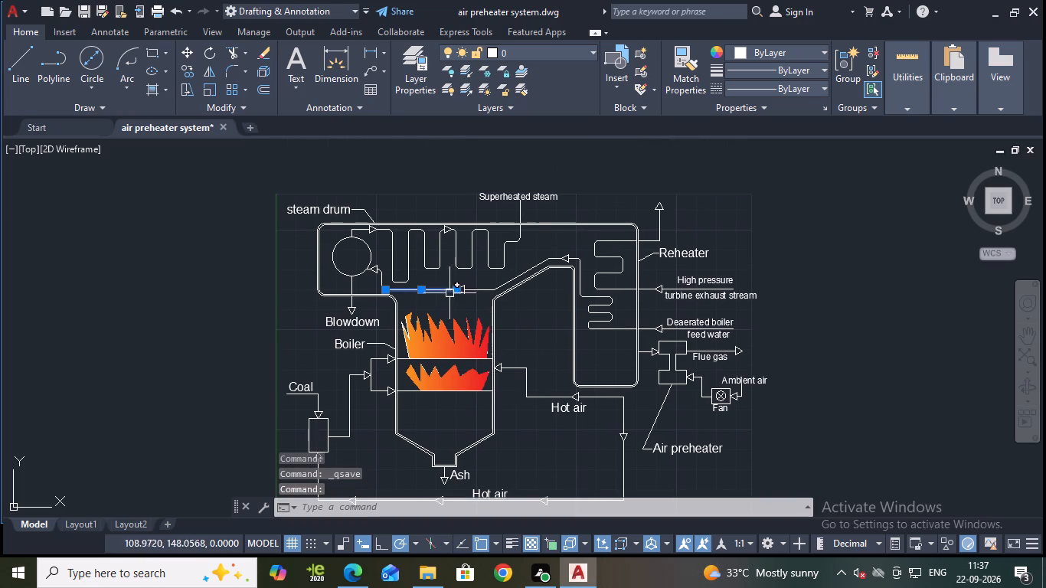
scroll(427, 288, up, 2)
click(333, 229)
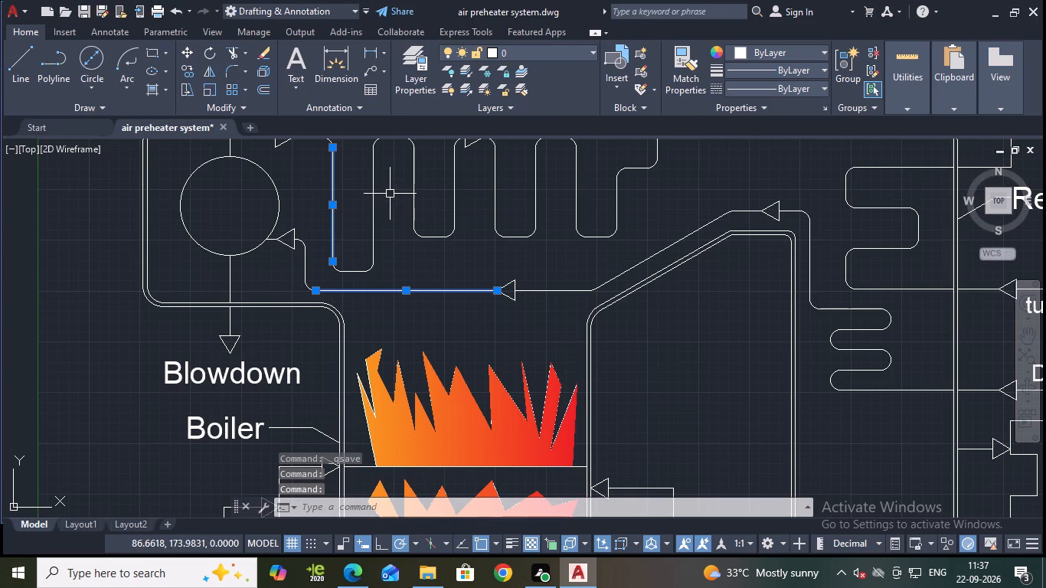
click(656, 208)
key(Escape)
drag(675, 205, 642, 207)
click(312, 175)
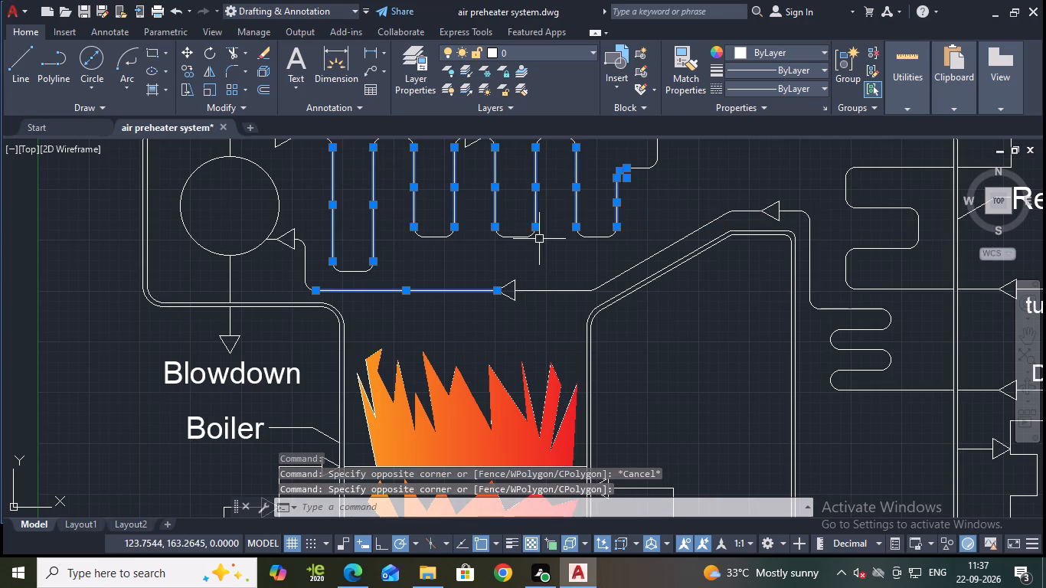
click(522, 232)
drag(520, 207, 521, 220)
click(520, 237)
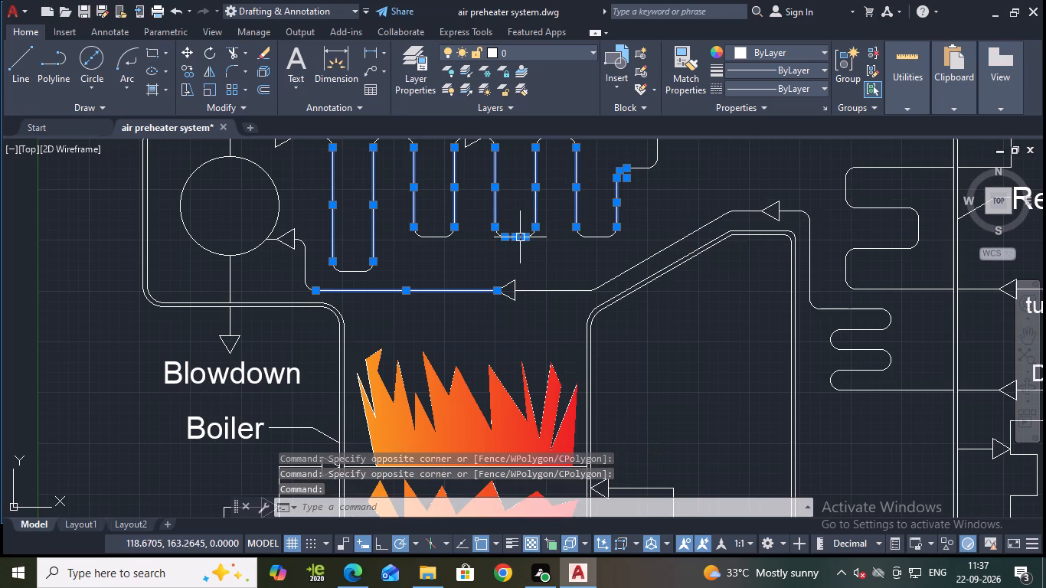
click(601, 237)
click(440, 242)
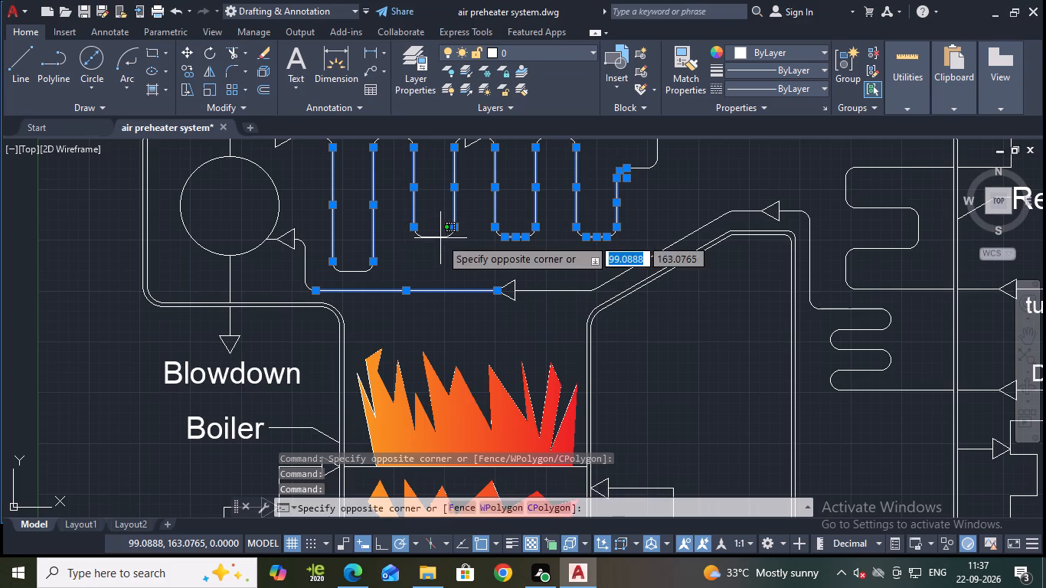
click(440, 237)
click(362, 269)
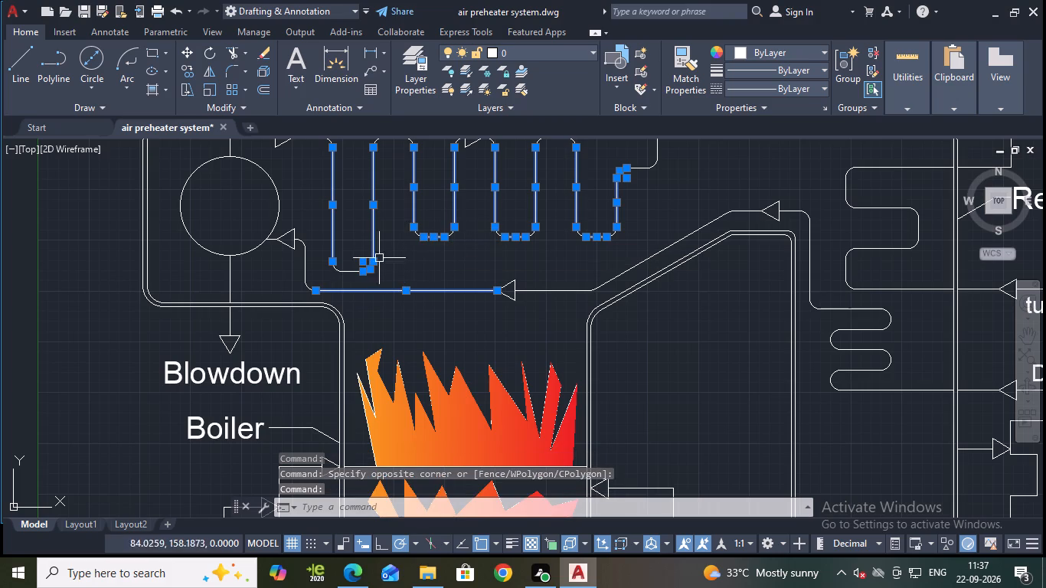
click(339, 273)
scroll(345, 269, up, 3)
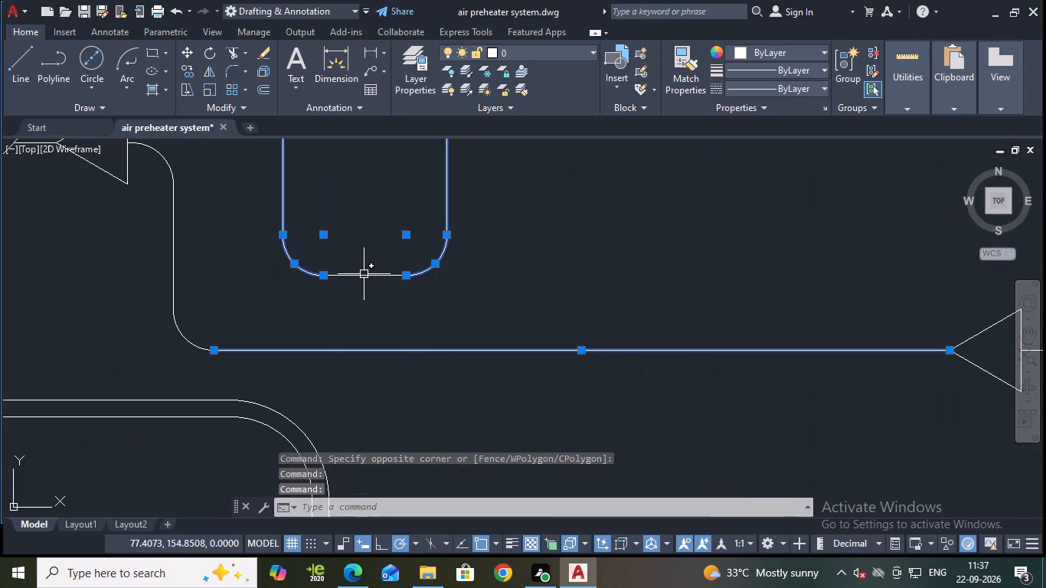
click(364, 275)
scroll(592, 238, down, 2)
Add the steam drum's outlet piping and the superheater coil's first upper bend to the selection.
middle_drag(603, 263, 601, 381)
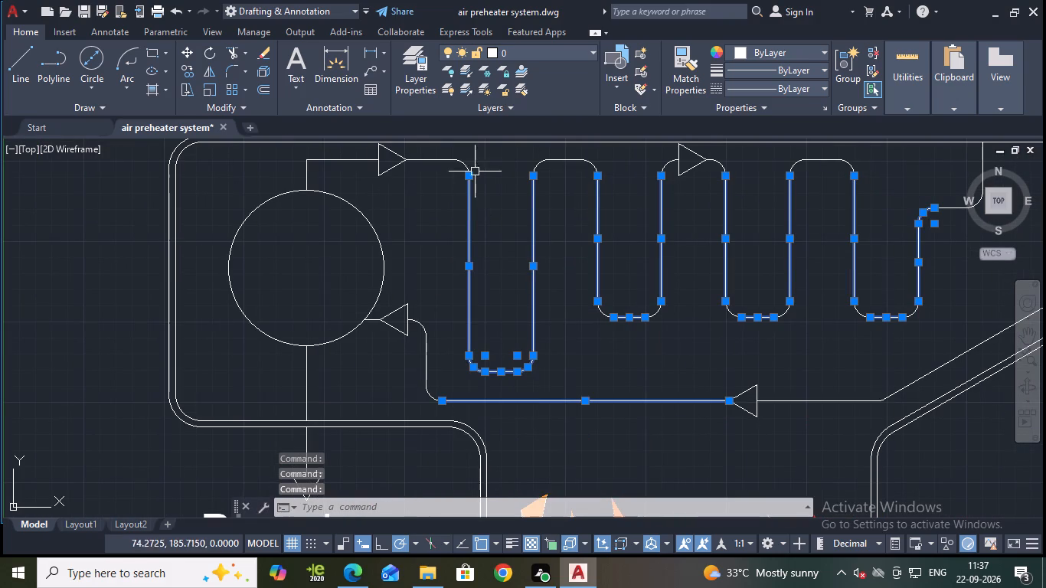
click(440, 162)
click(466, 163)
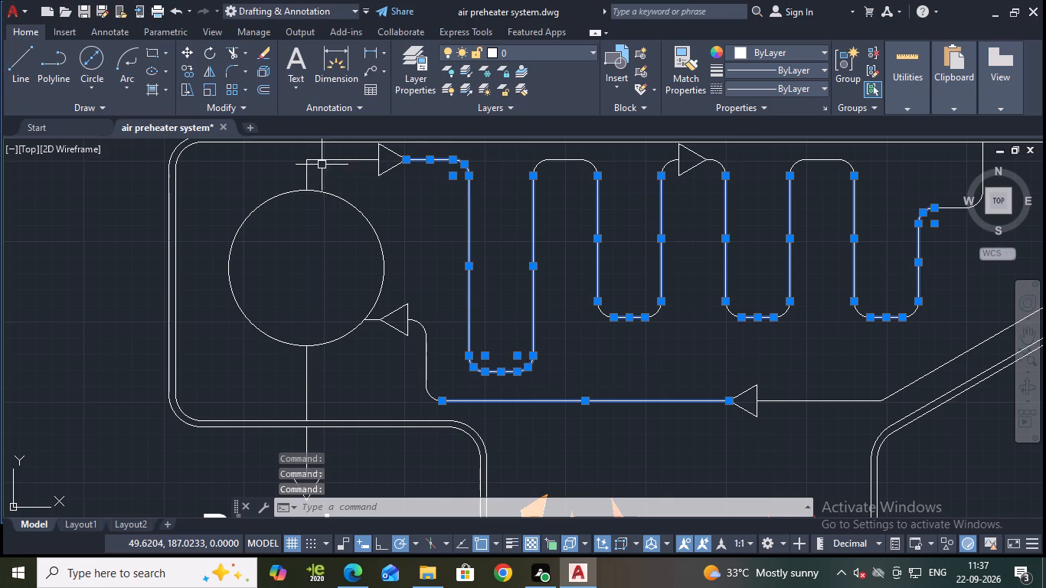
click(322, 165)
double_click(323, 162)
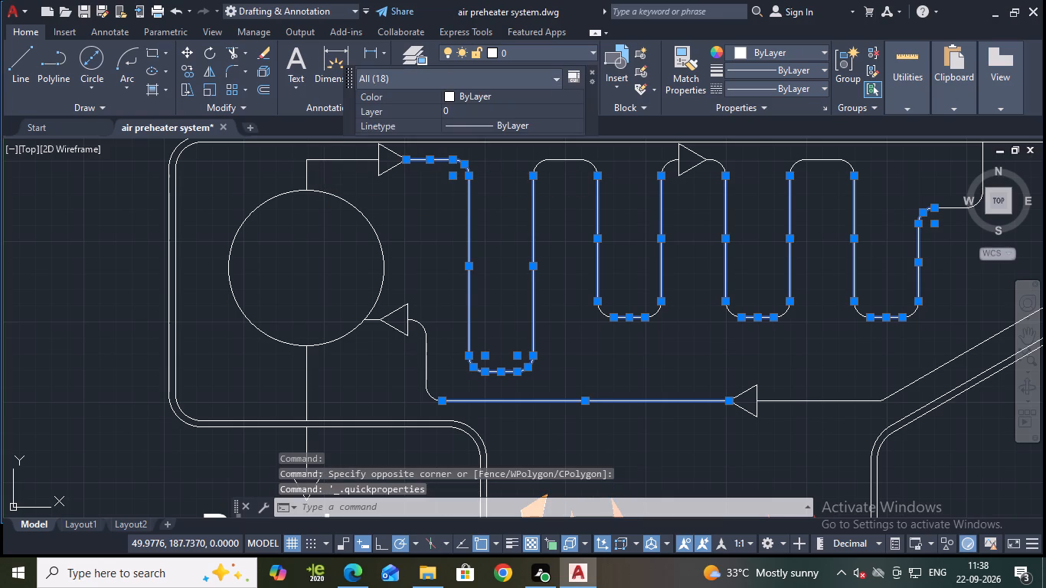
click(329, 159)
click(307, 173)
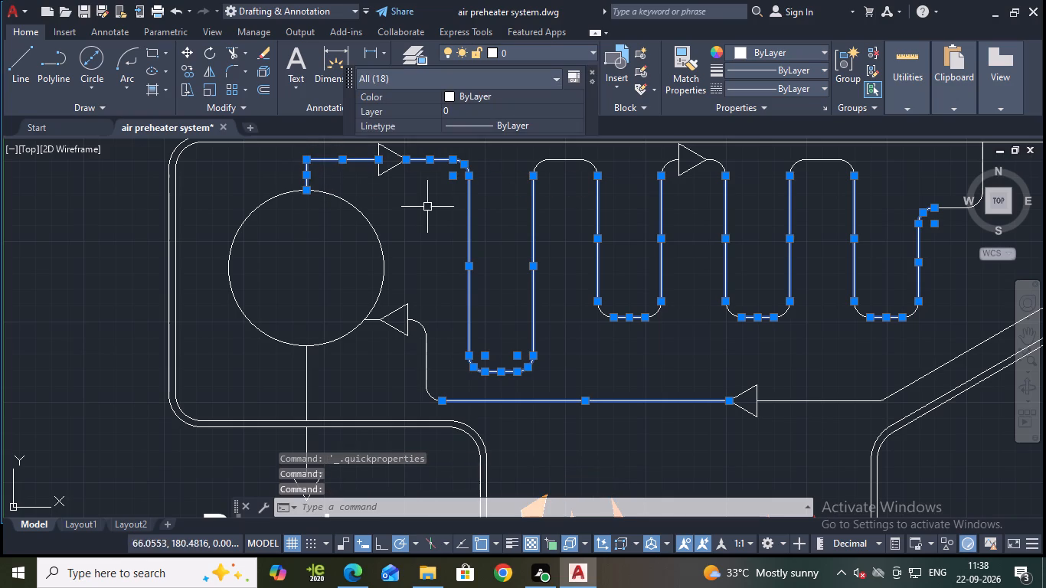
click(536, 165)
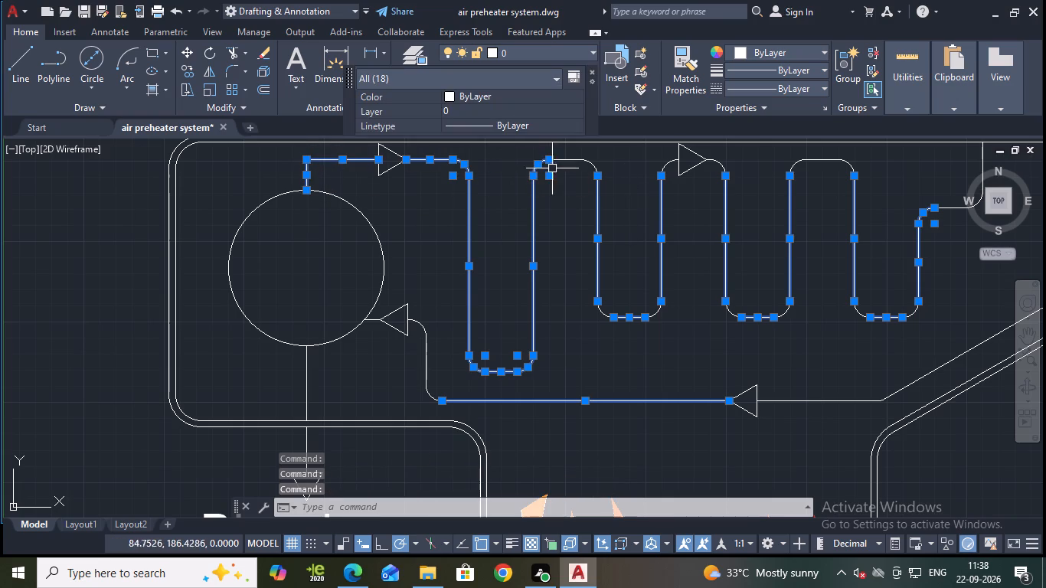
click(568, 161)
click(590, 167)
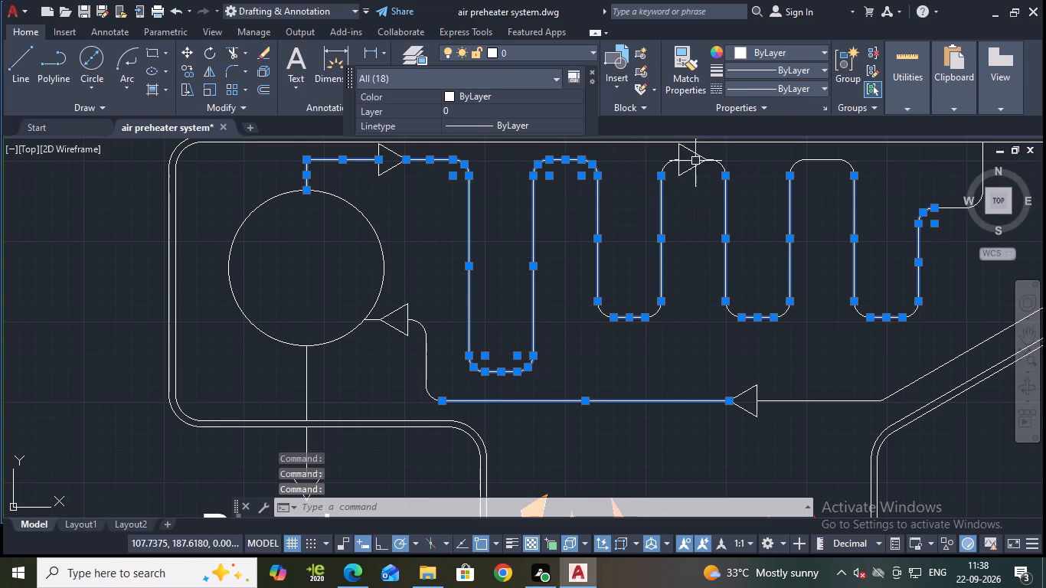
Add the coil's remaining upper bends and the superheated steam outlet to the selection, and join the selected piping into polylines.
click(718, 161)
scroll(672, 164, up, 1)
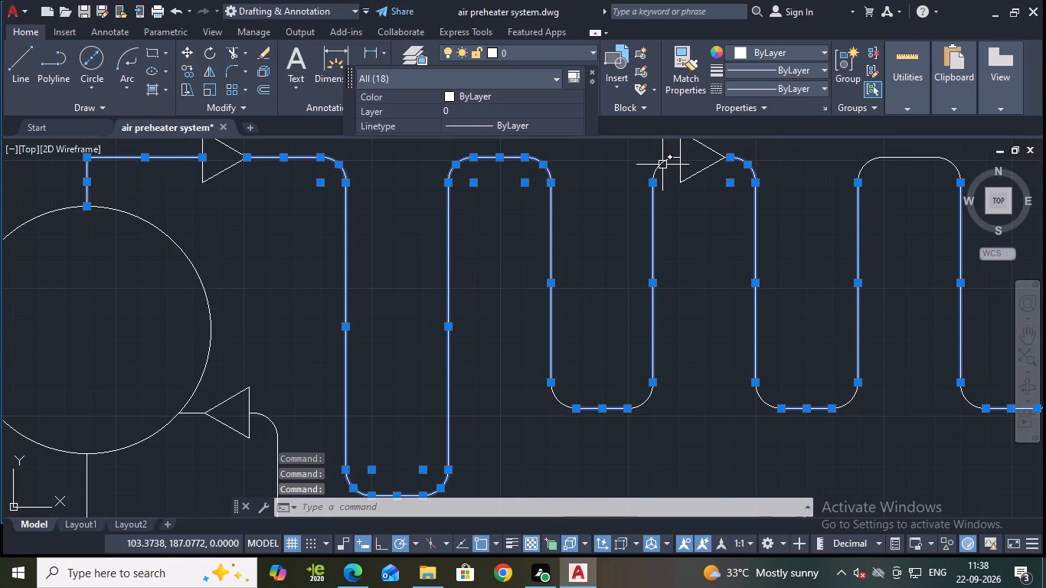
click(662, 164)
scroll(741, 251, down, 1)
middle_drag(780, 279, 639, 338)
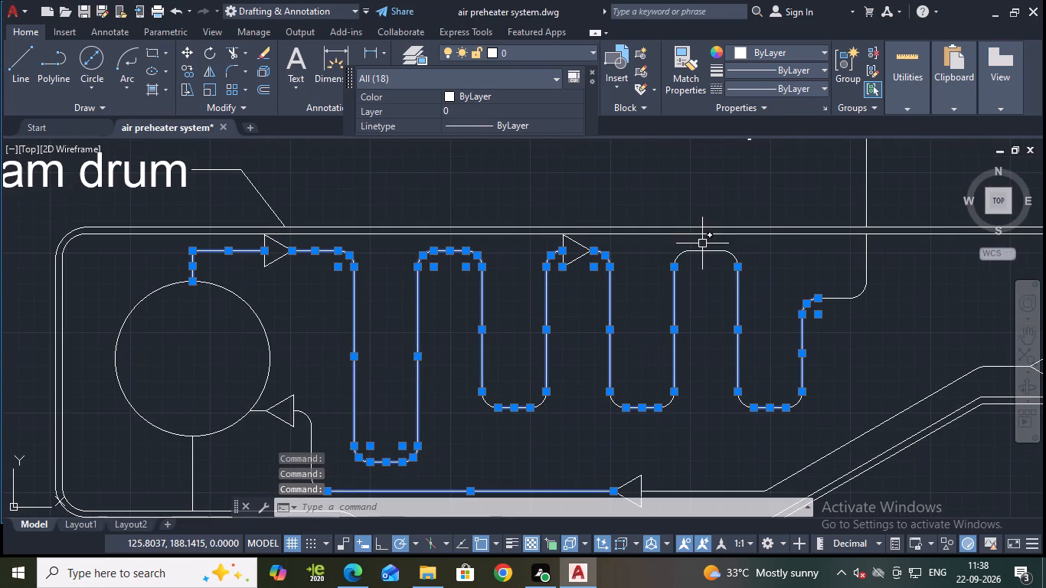
click(698, 250)
click(734, 256)
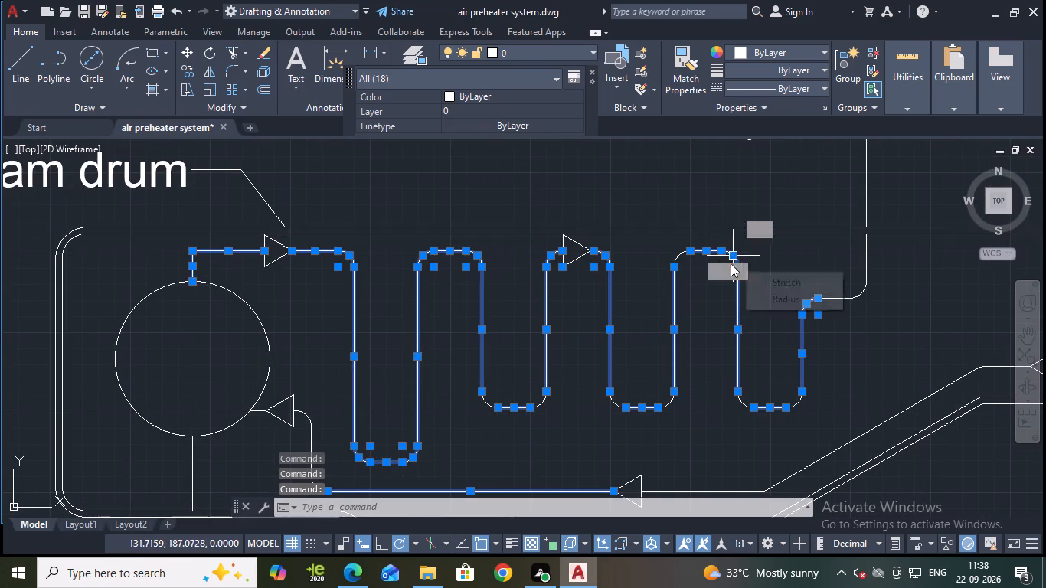
click(680, 255)
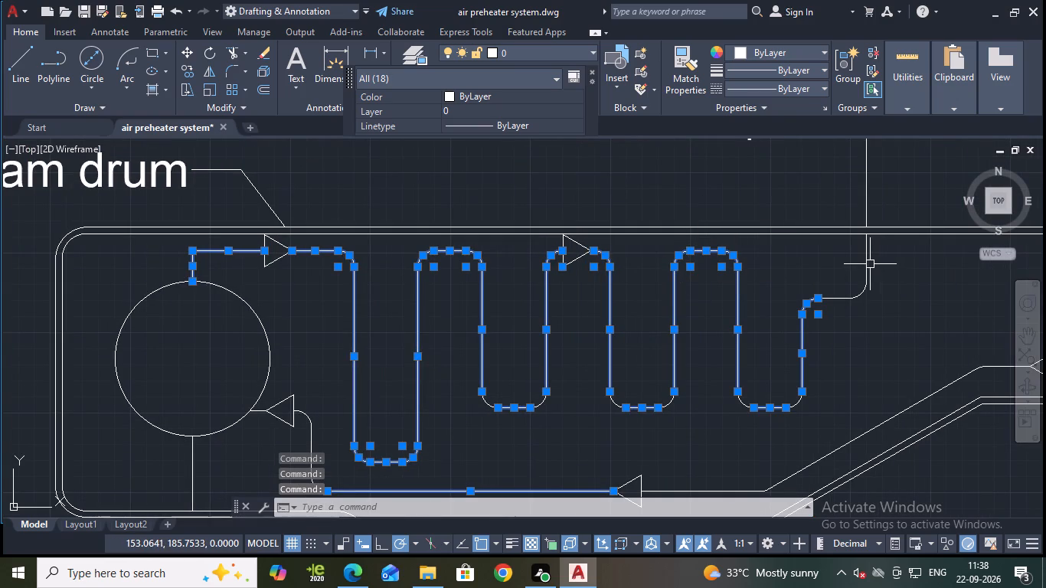
click(869, 264)
click(855, 298)
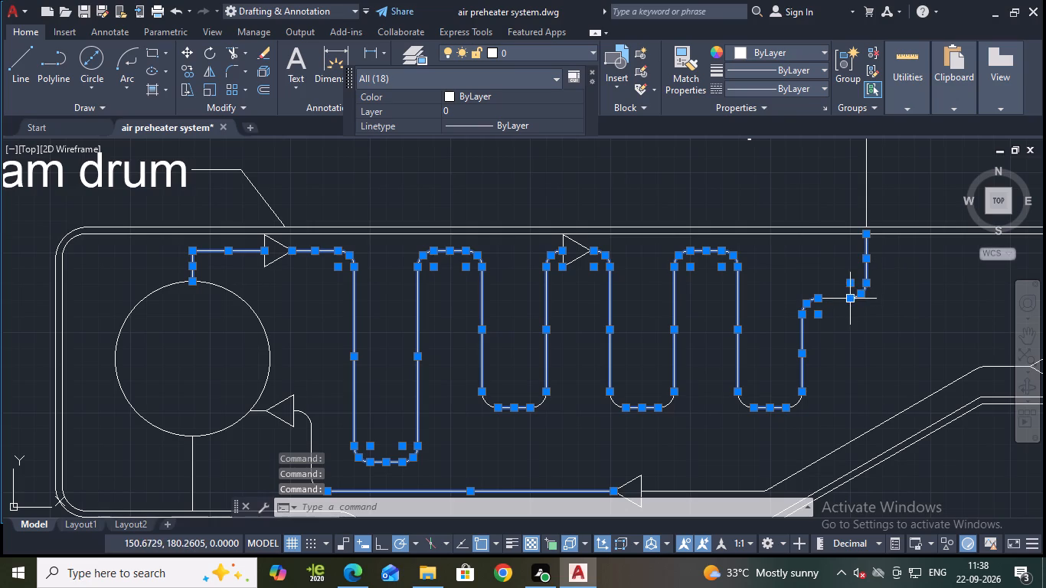
click(833, 299)
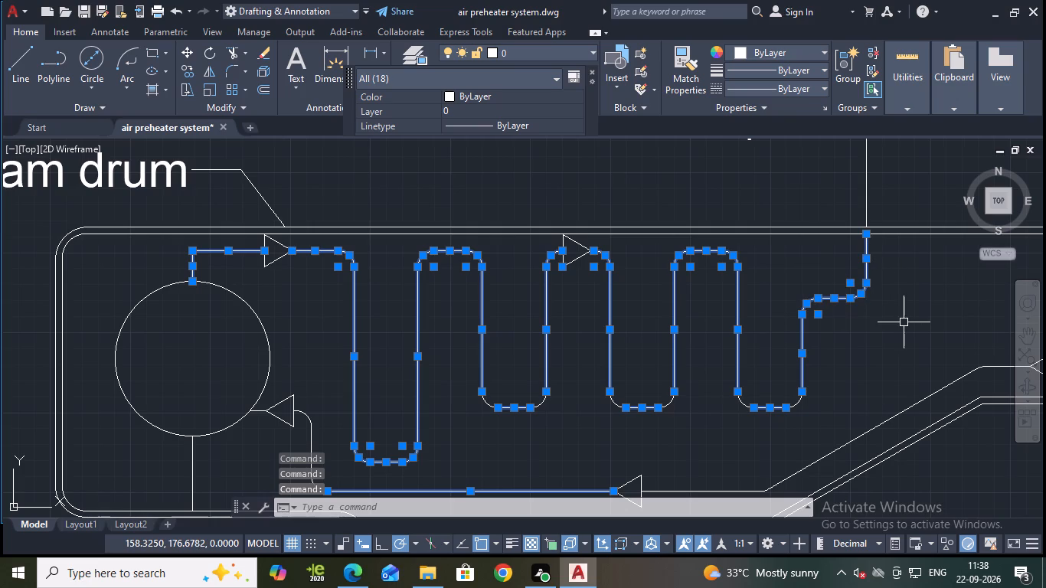
key(j)
key(Return)
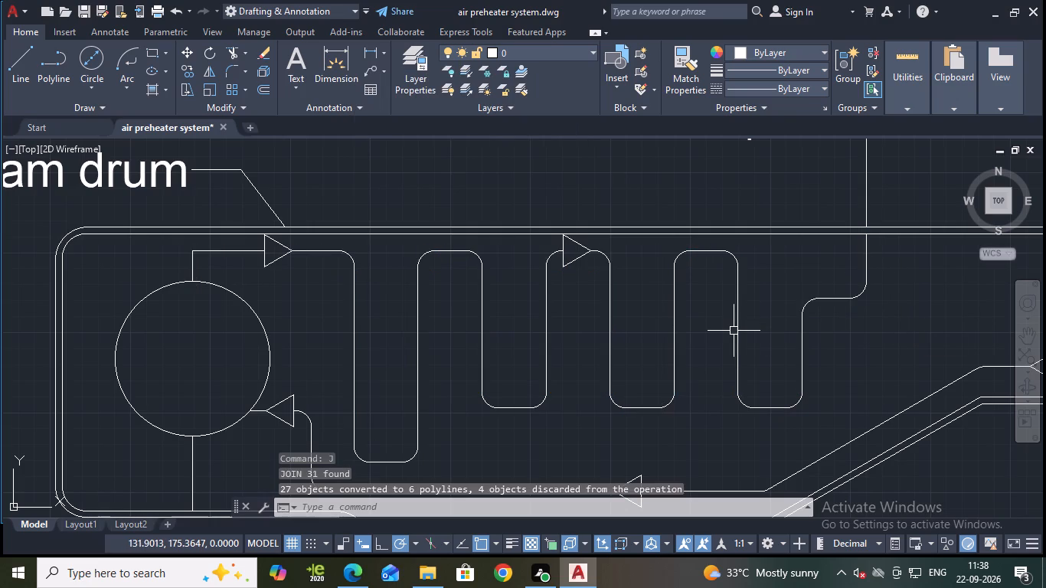
click(737, 331)
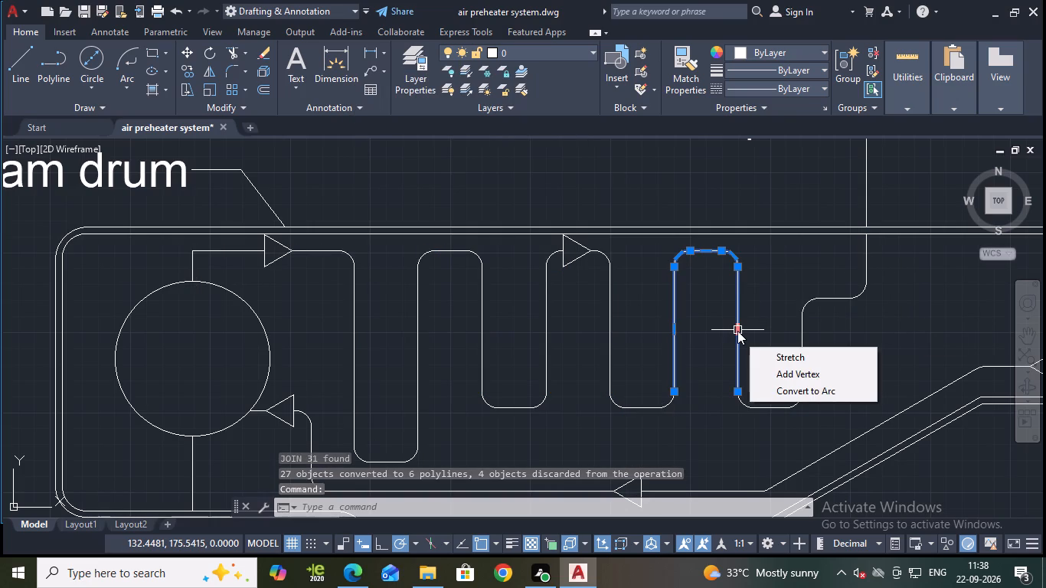
key(Escape)
Start a gradient fill from Blue to 237,31,36 on the steam drum's outlet and inlet arrowheads and the superheater coil's arrowhead.
scroll(485, 161, down, 1)
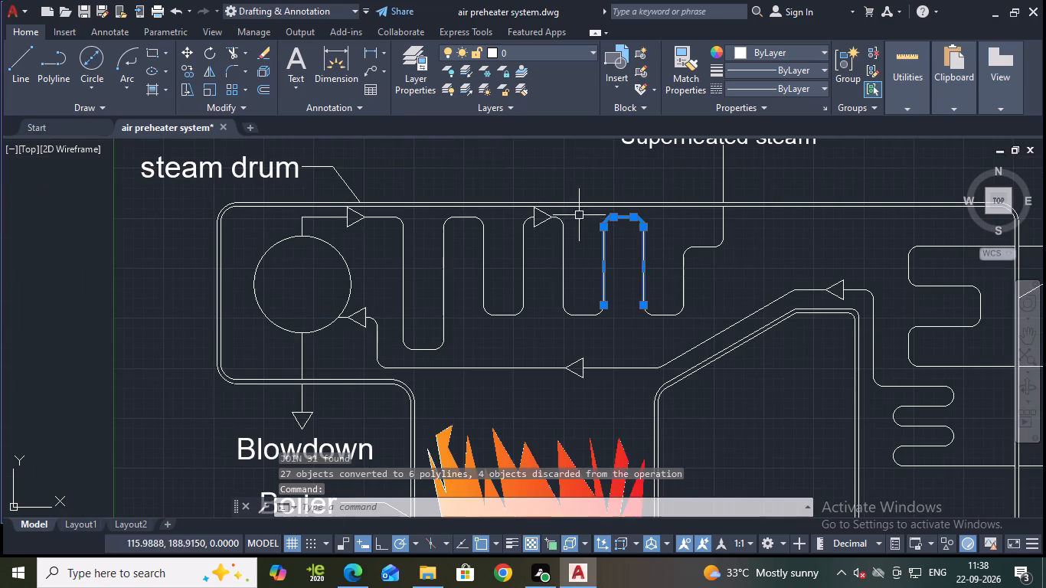
click(162, 90)
click(195, 143)
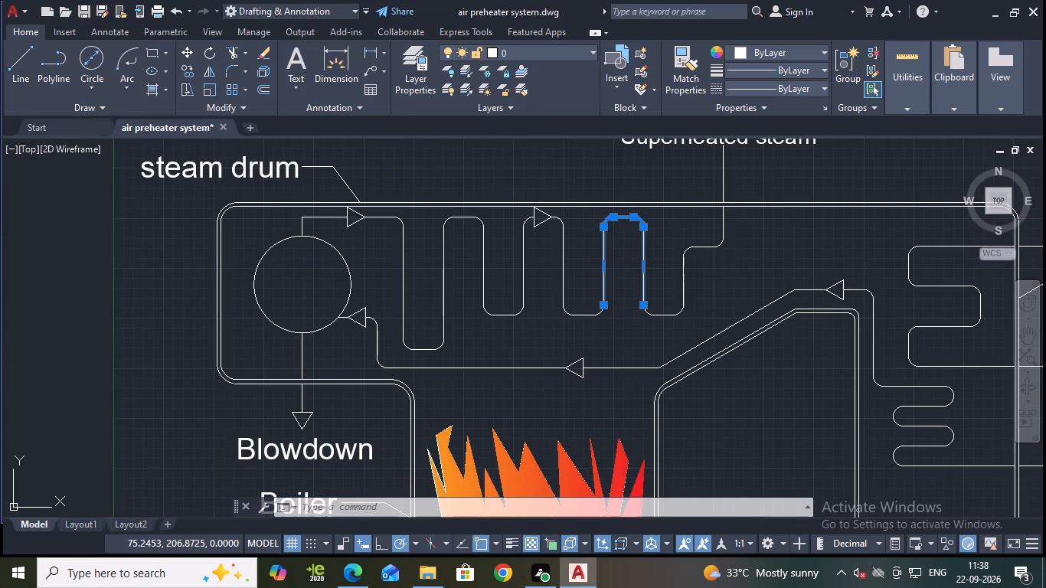
click(463, 71)
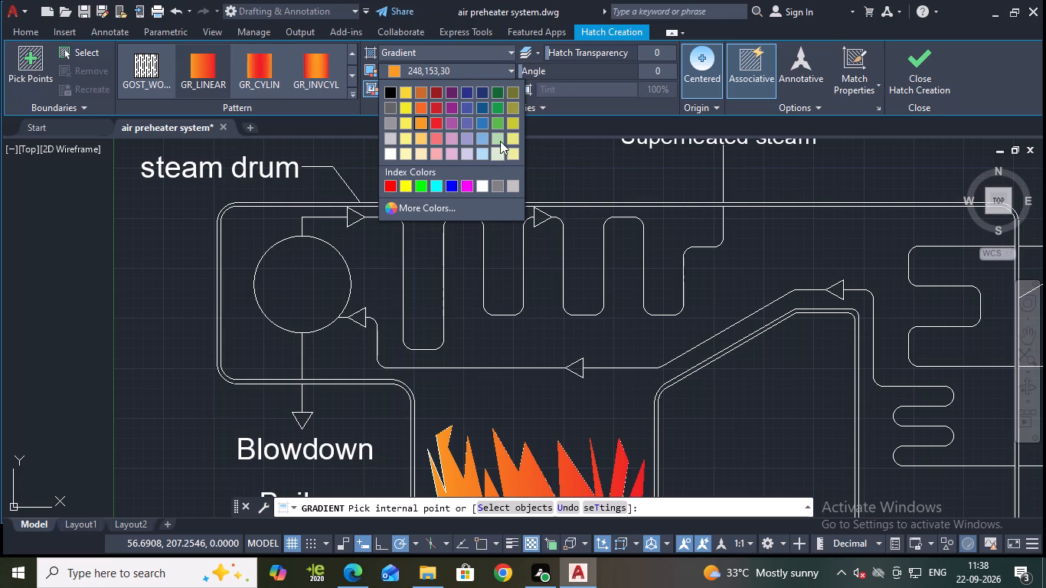
click(449, 184)
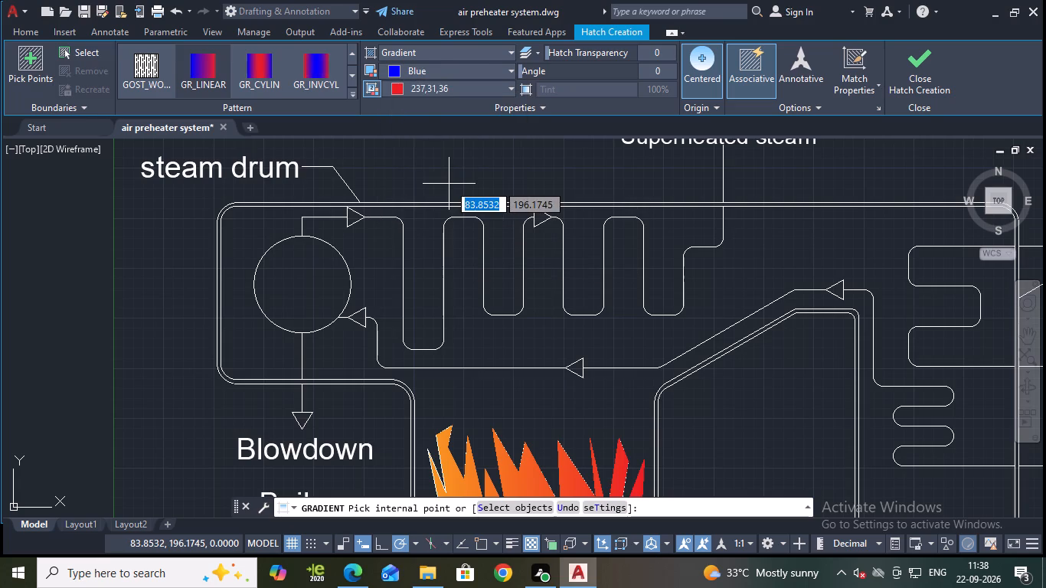
click(355, 220)
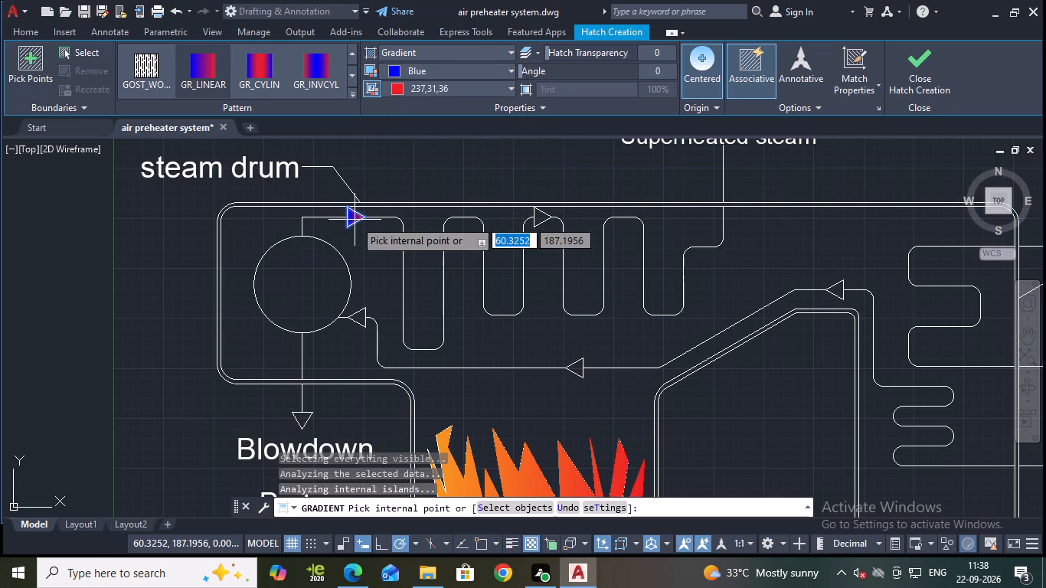
click(539, 221)
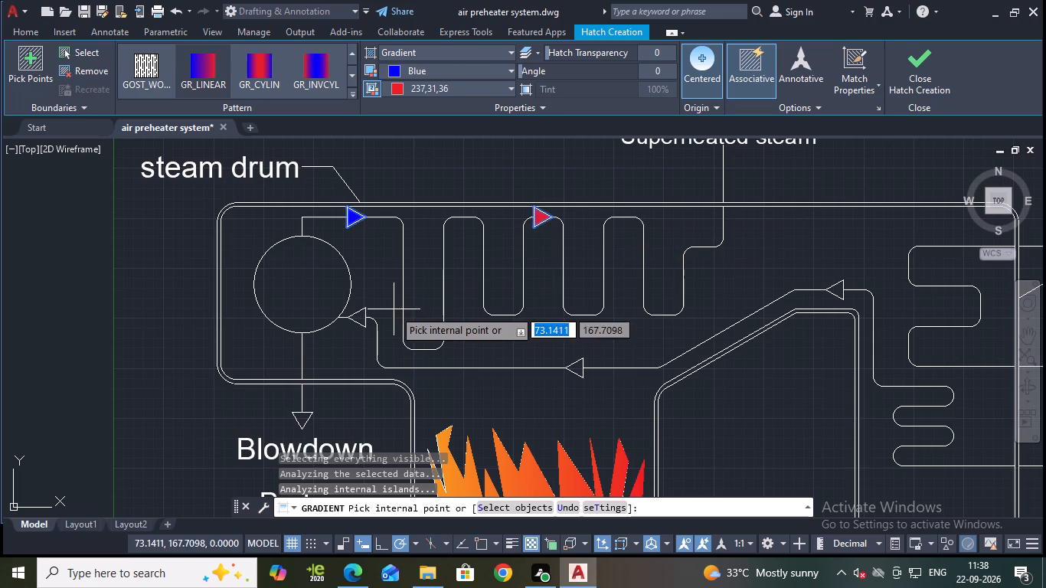
click(355, 315)
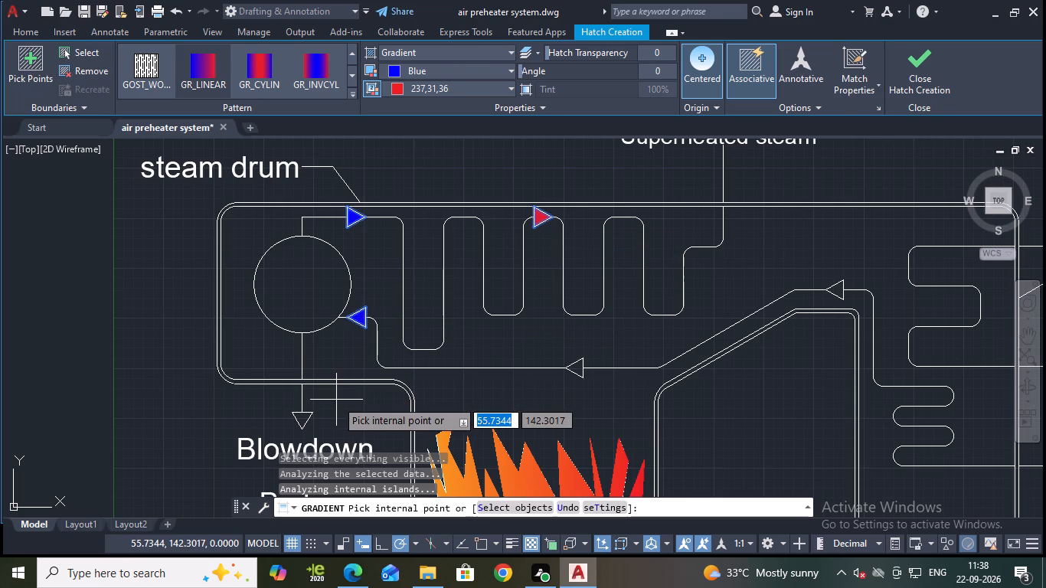
Switch the gradient pattern to GR_CYLIN and add the blowdown arrowhead and both arrowheads on the drum's return line.
middle_drag(483, 342, 506, 296)
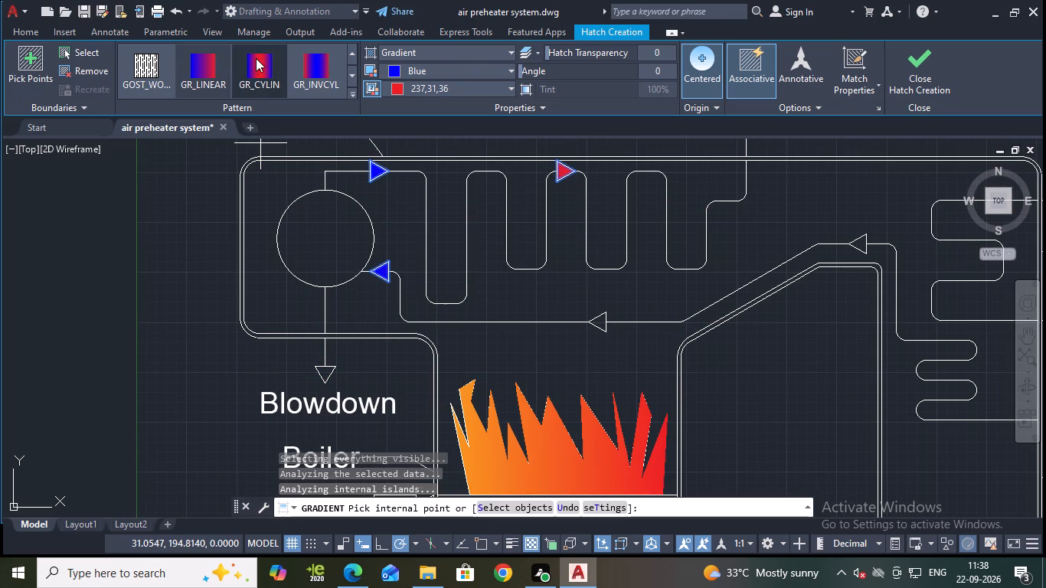
click(250, 61)
click(323, 371)
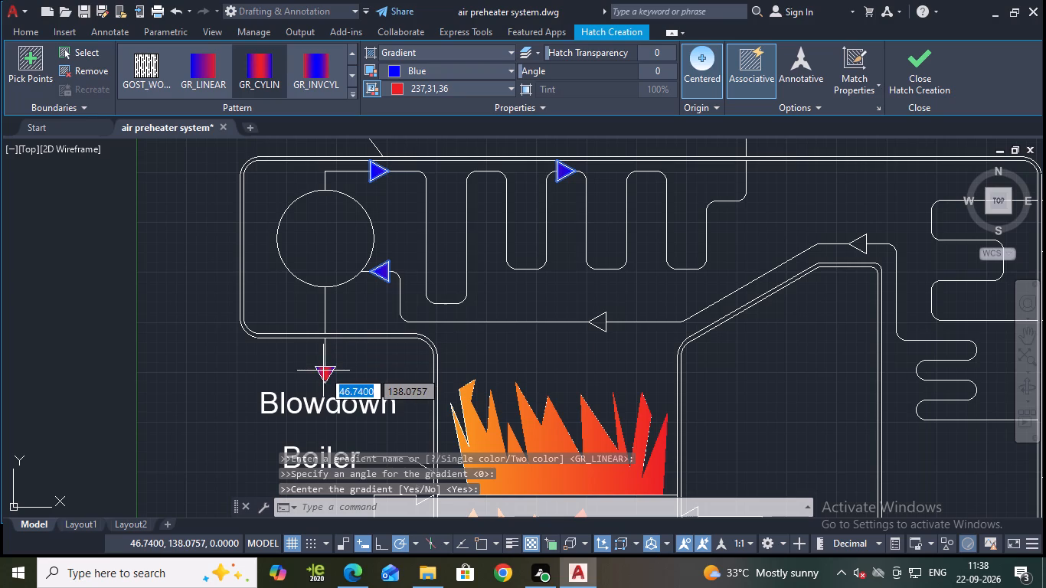
click(600, 323)
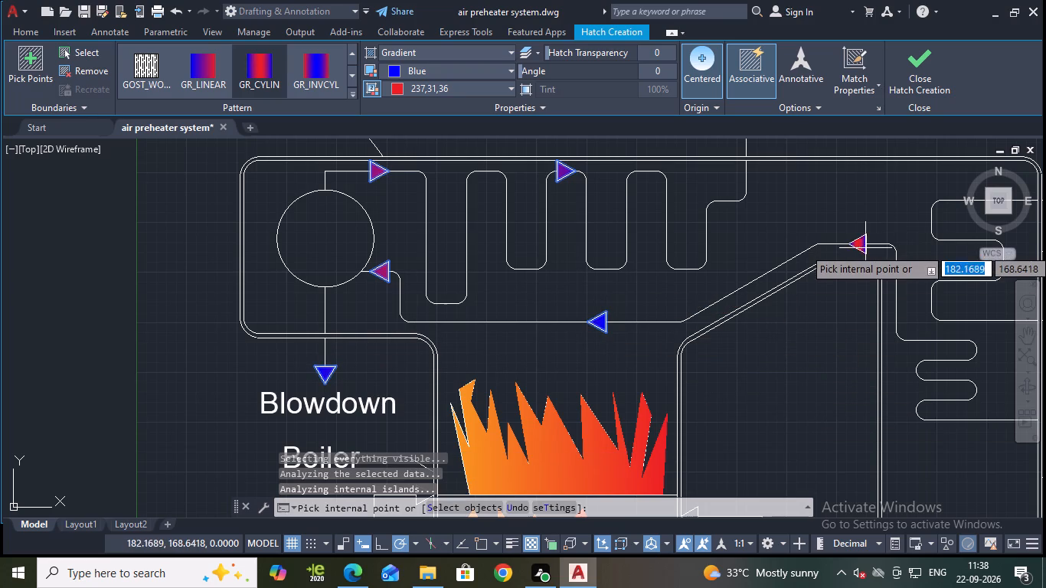
click(861, 248)
Add the three boiler coal-feed arrowheads and the two arrowheads above and below the coal block to the gradient fill.
scroll(841, 387, down, 1)
middle_drag(812, 384, 662, 272)
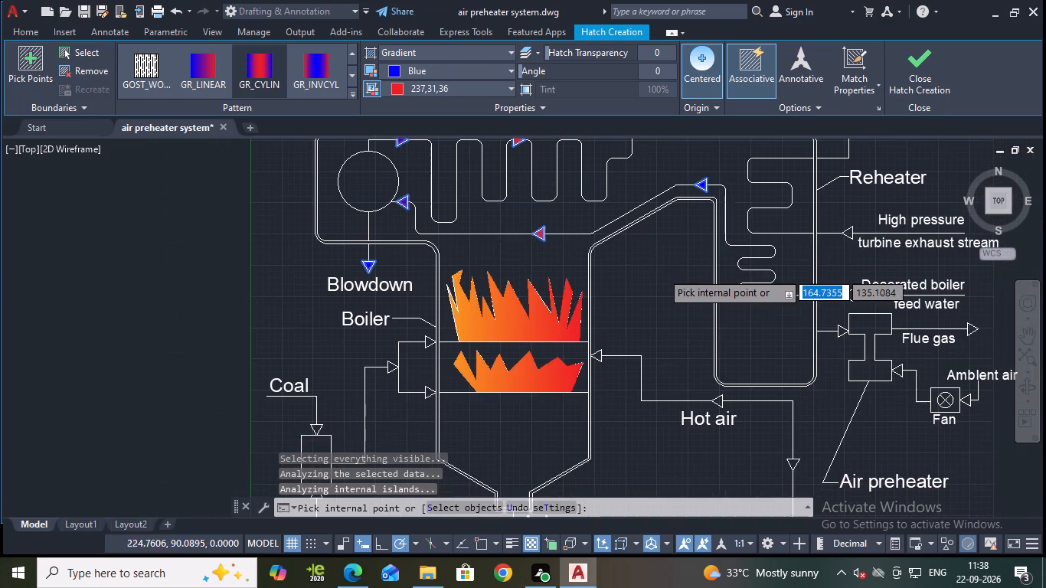
scroll(391, 410, up, 1)
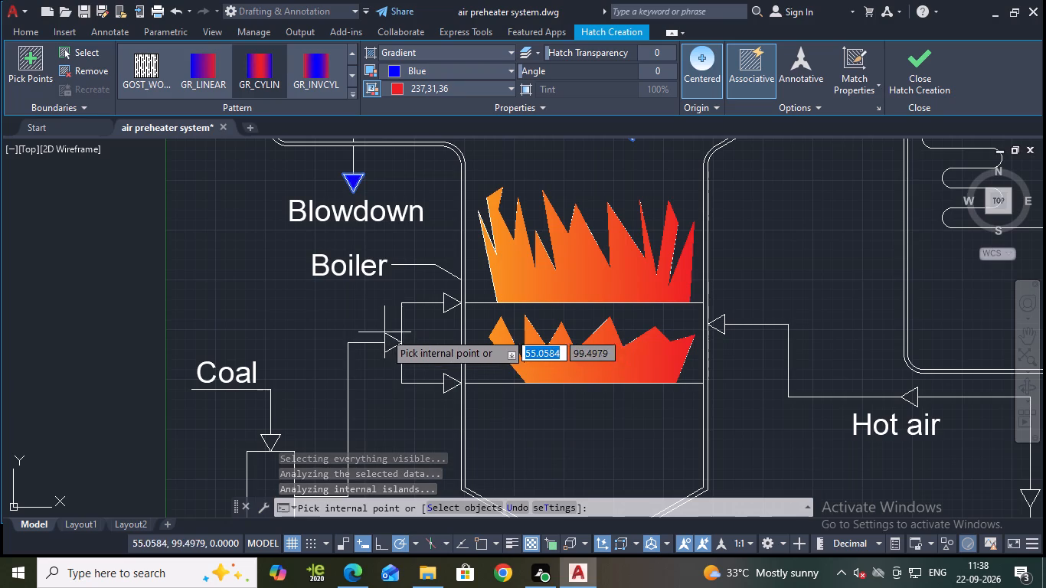
click(388, 339)
click(451, 306)
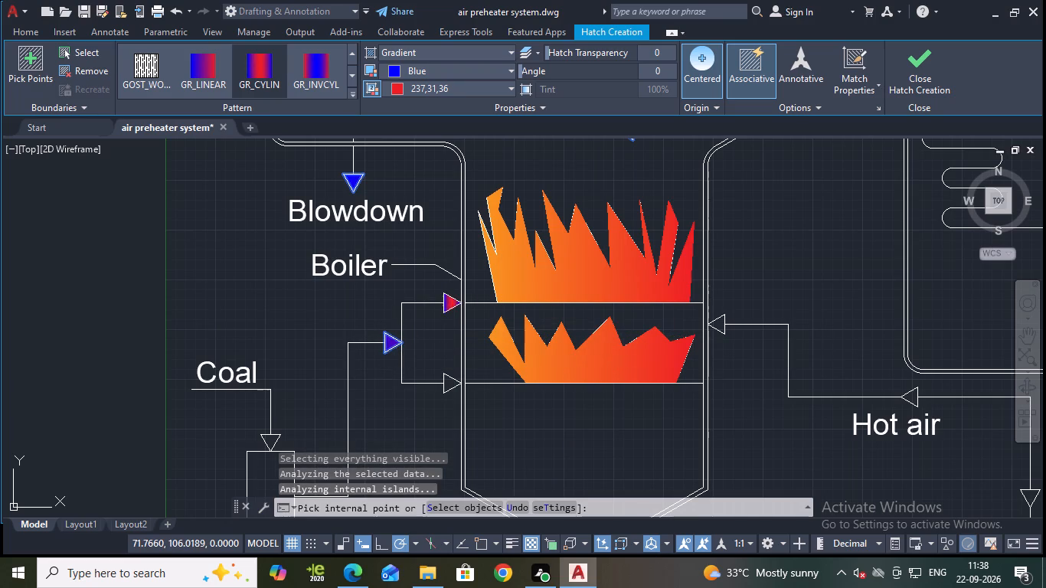
click(449, 388)
middle_drag(397, 409, 643, 262)
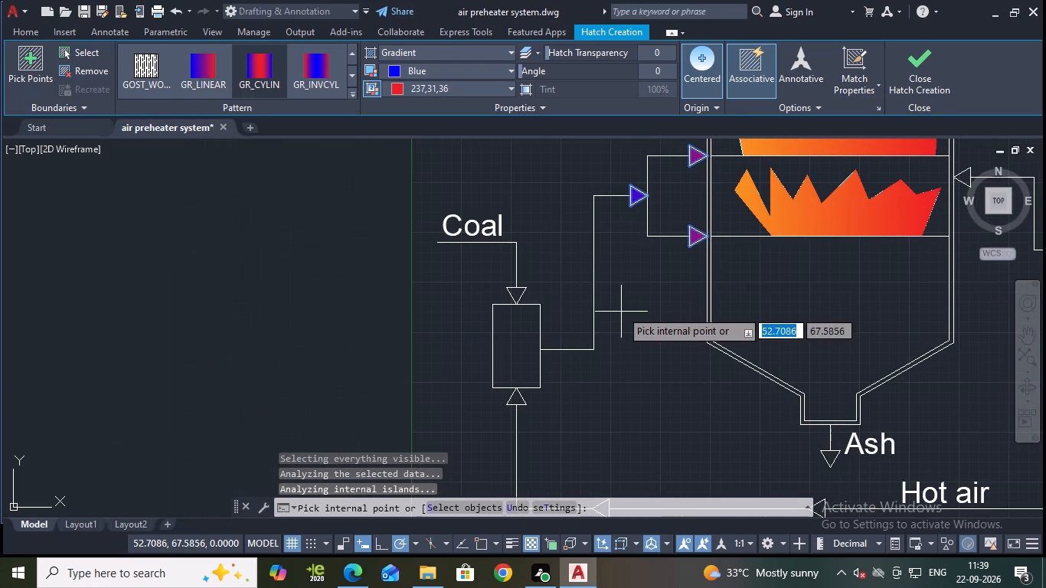
click(516, 292)
click(518, 400)
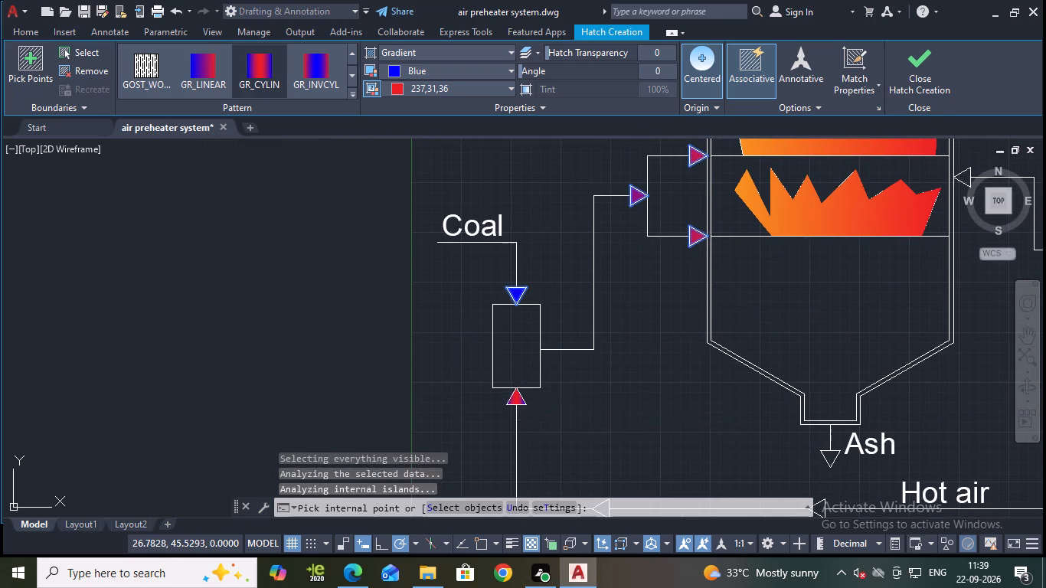
Add the bottom hot-air line's three arrowheads, the ash outlet arrowhead and the vertical hot-air line's downward arrowhead to the gradient fill.
scroll(566, 390, down, 2)
middle_drag(584, 404, 531, 318)
scroll(583, 410, up, 2)
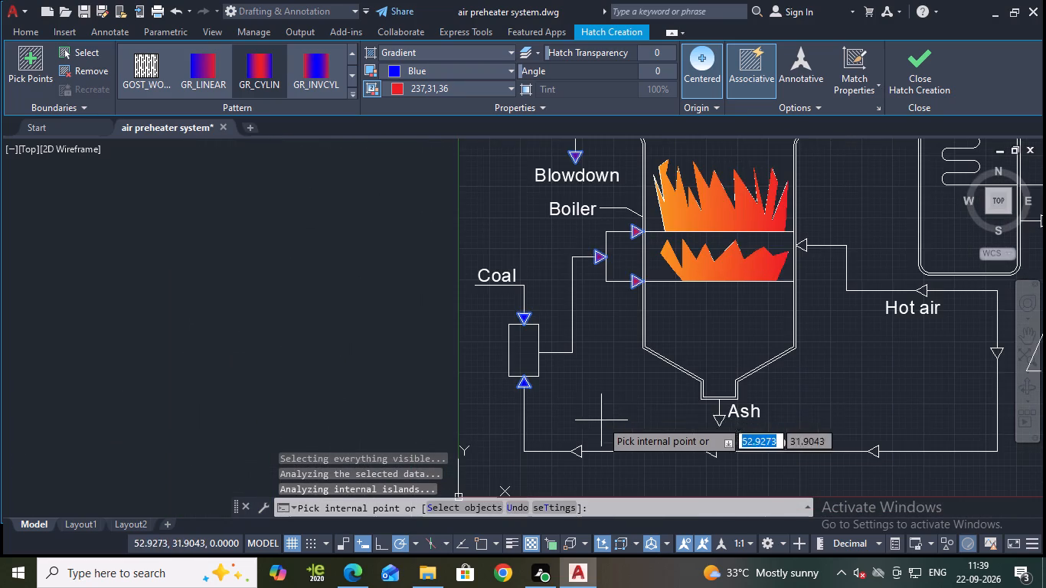
scroll(605, 421, up, 2)
middle_drag(605, 418, 575, 198)
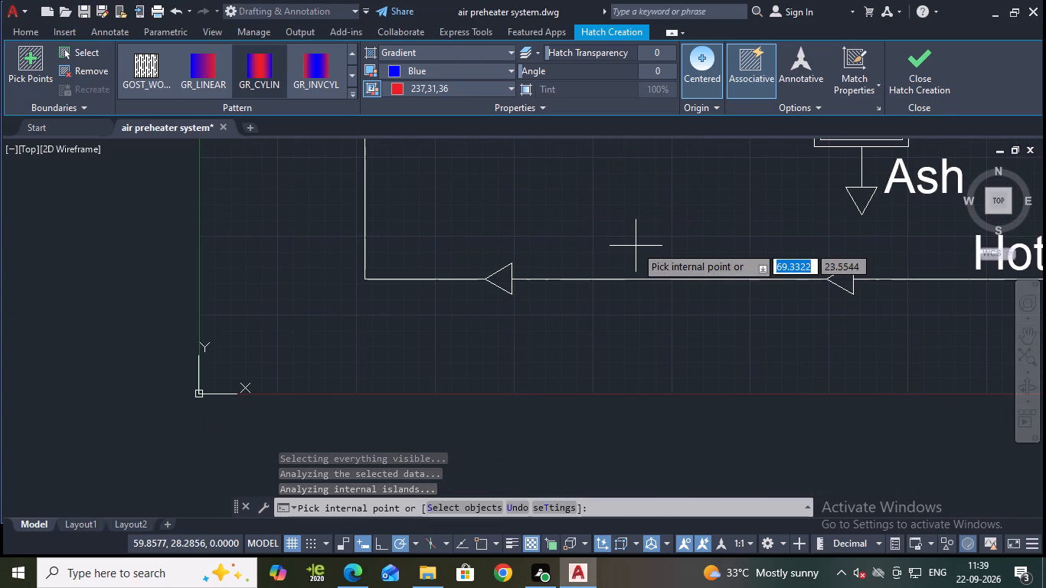
click(509, 281)
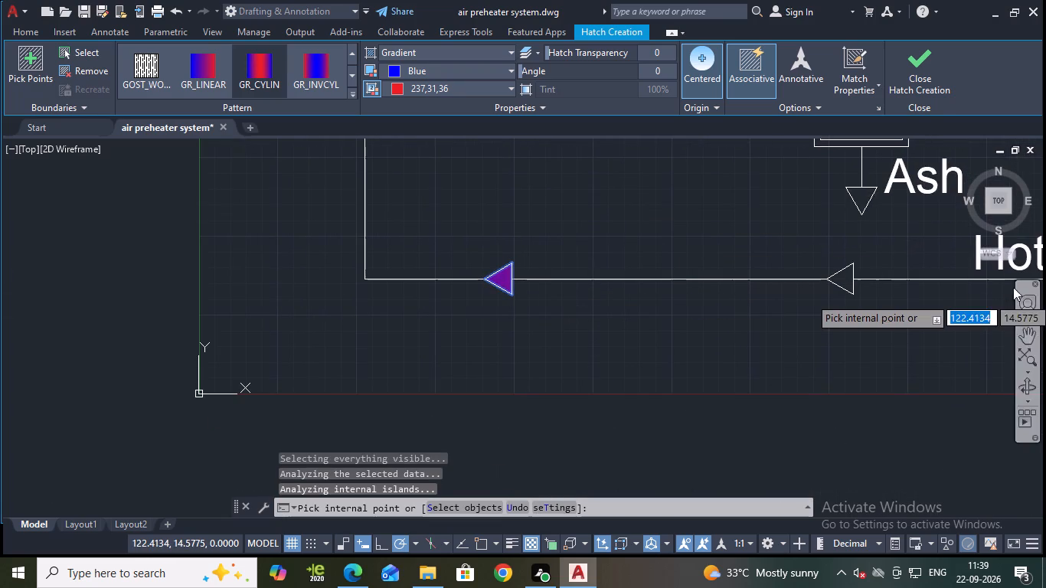
click(844, 280)
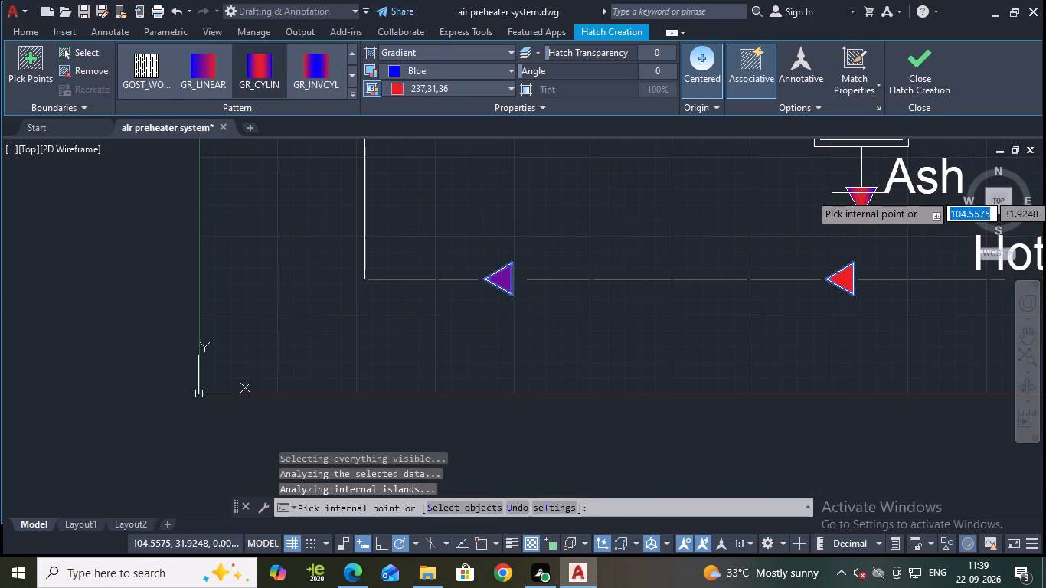
click(857, 193)
scroll(881, 226, down, 1)
middle_drag(943, 312, 445, 398)
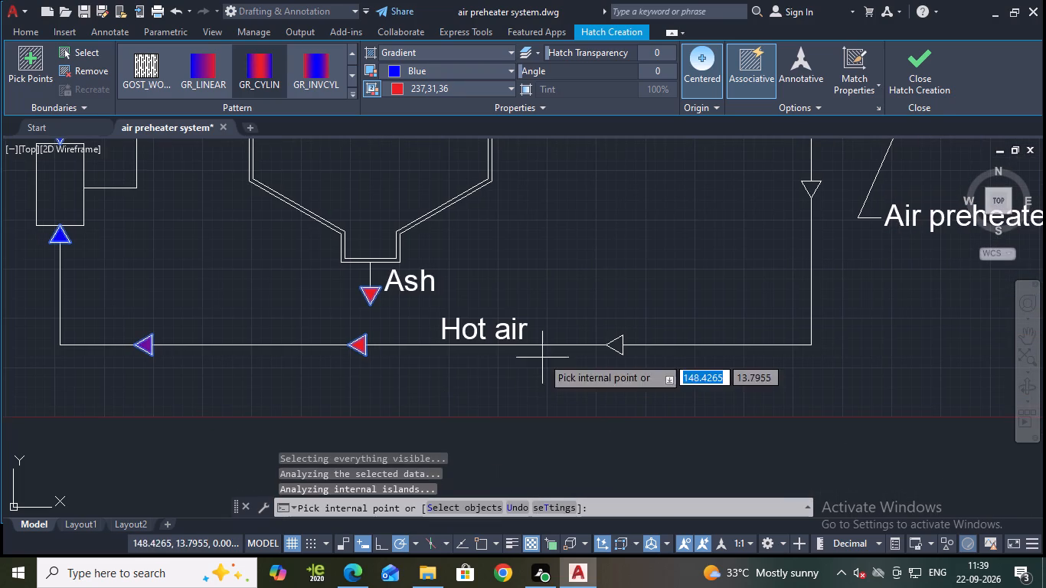
click(616, 347)
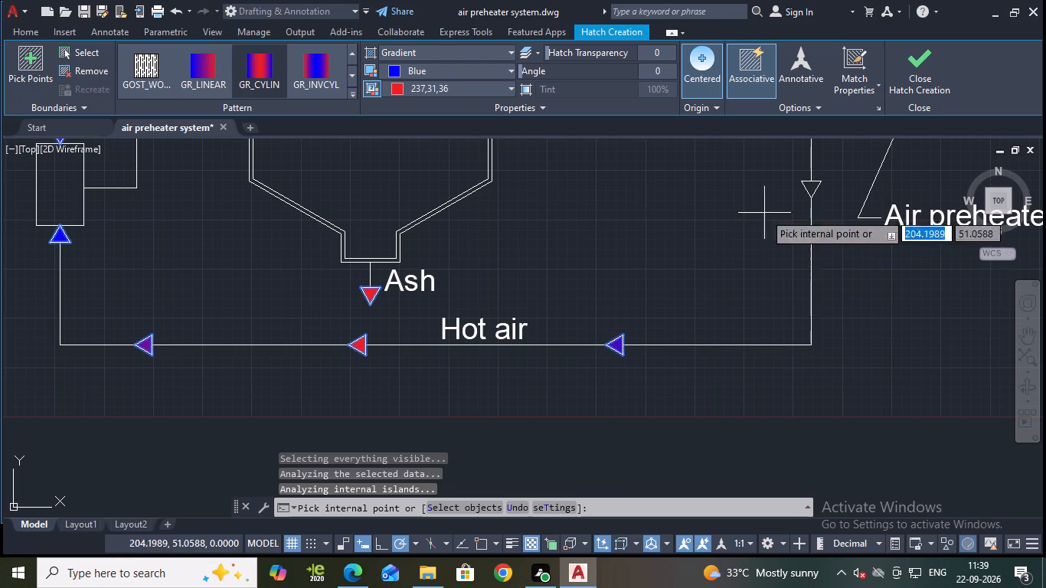
click(812, 185)
Add the two arrowheads on the upper hot-air line feeding the boiler to the gradient fill.
scroll(812, 185, down, 2)
middle_drag(791, 191, 658, 390)
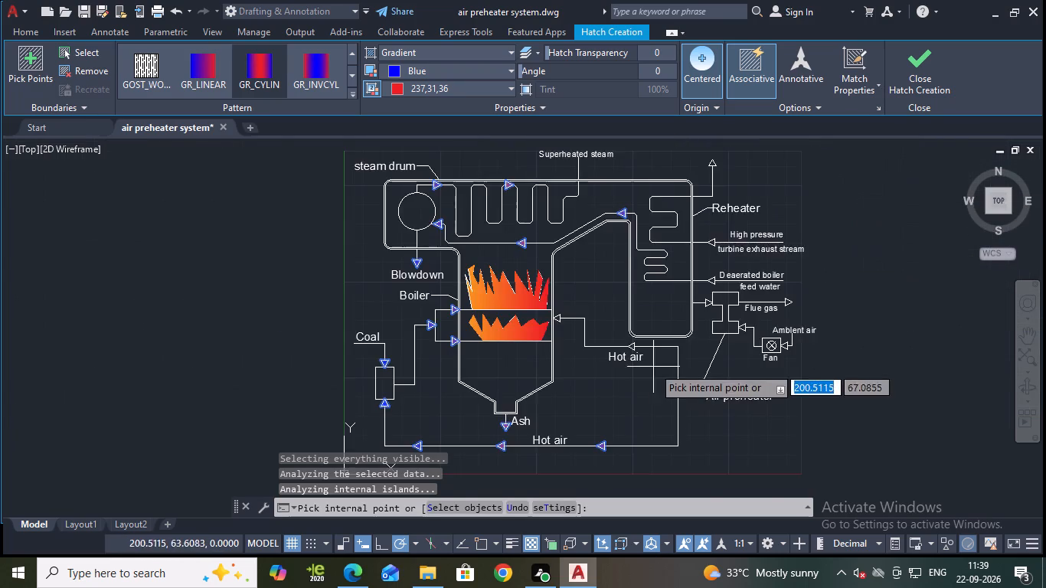
scroll(655, 307, up, 2)
click(595, 407)
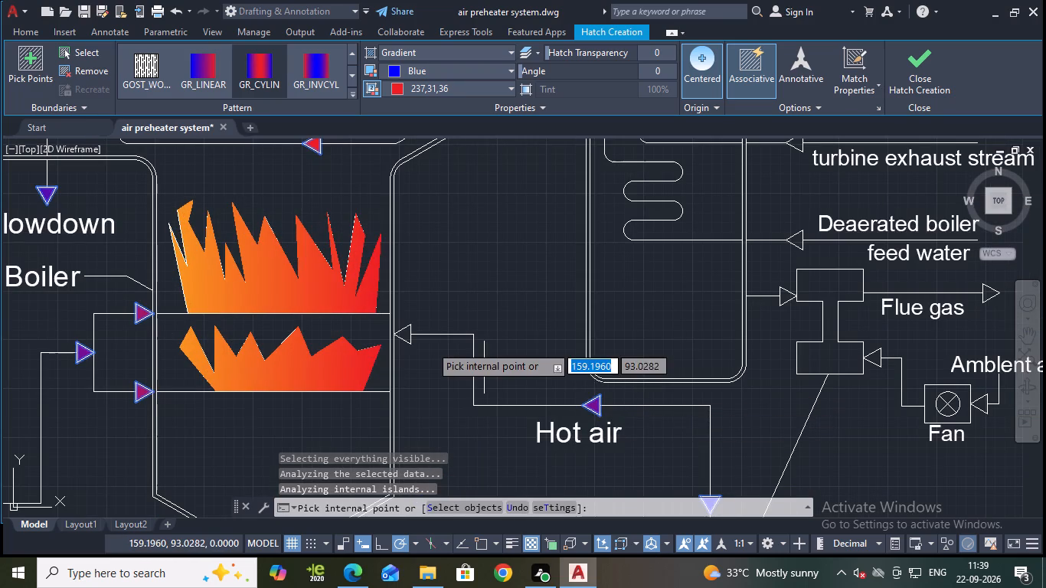
click(403, 332)
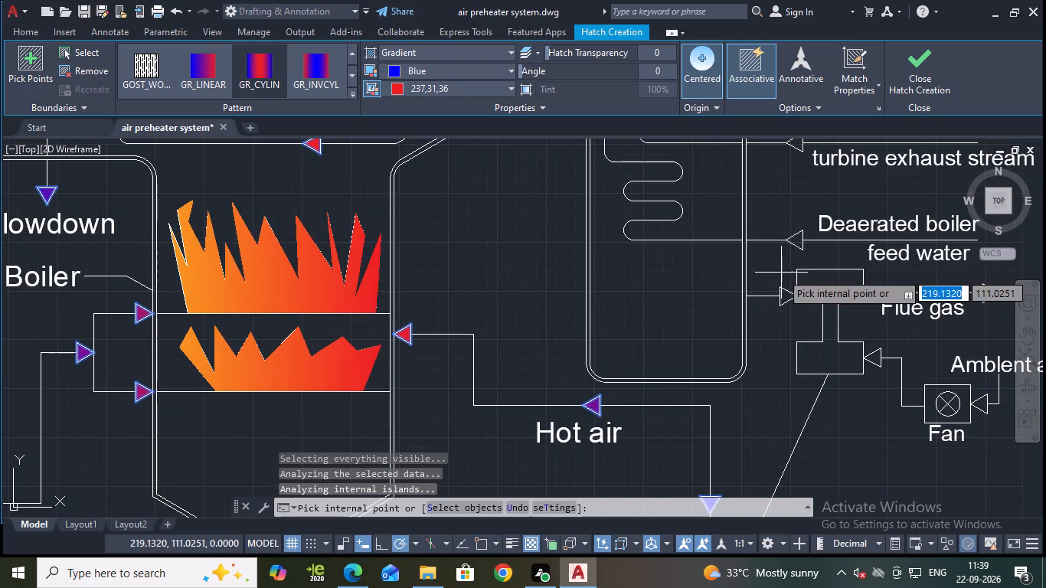
Add the arrowheads on the deaerated feed water, the air preheater's gas inlet, the high pressure turbine exhaust and the reheater outlet to the fill.
click(801, 238)
click(786, 300)
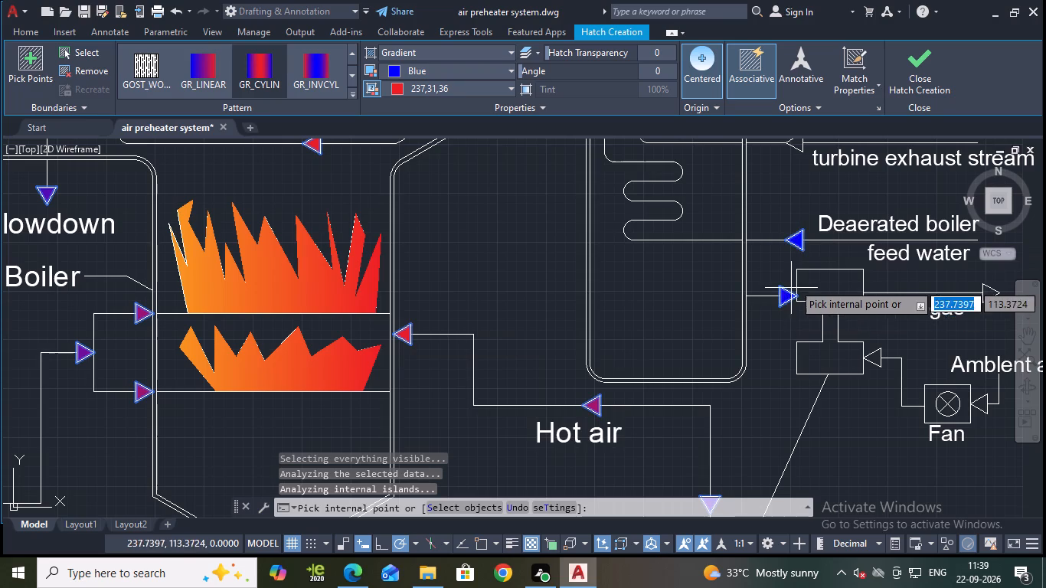
middle_drag(802, 233, 717, 384)
click(714, 290)
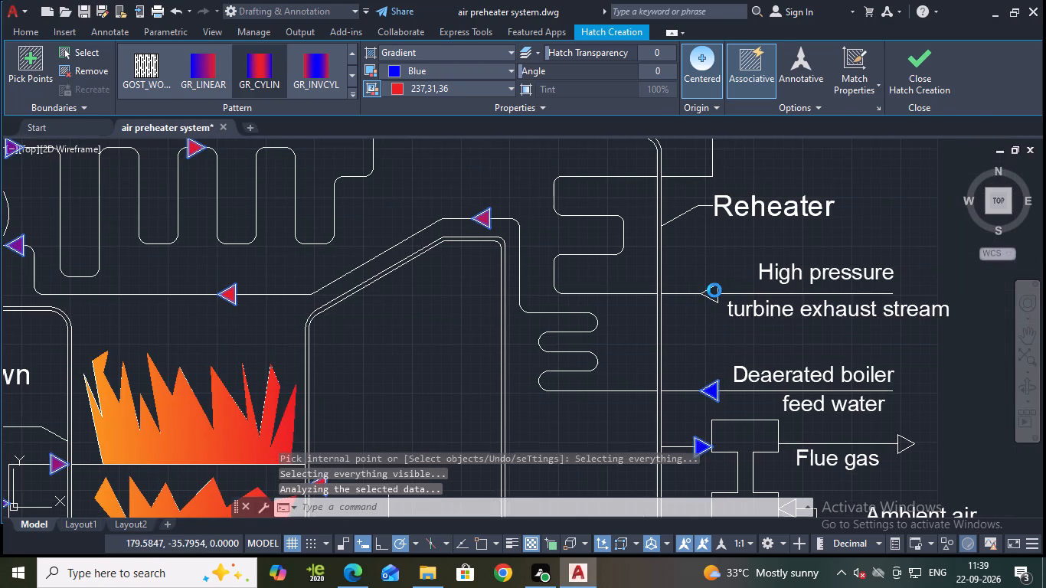
scroll(734, 268, down, 1)
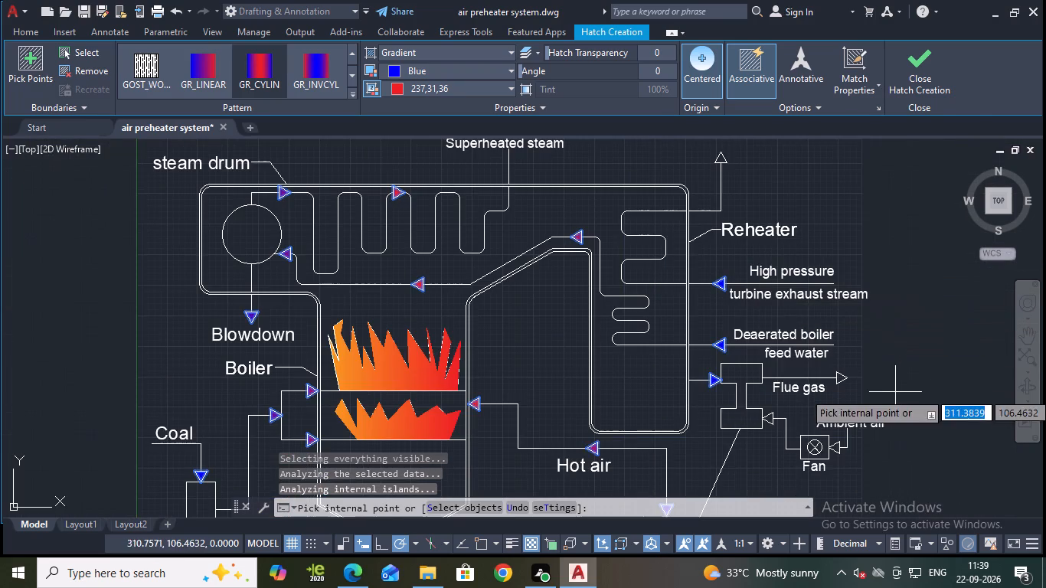
scroll(709, 191, up, 2)
middle_drag(800, 156, 750, 292)
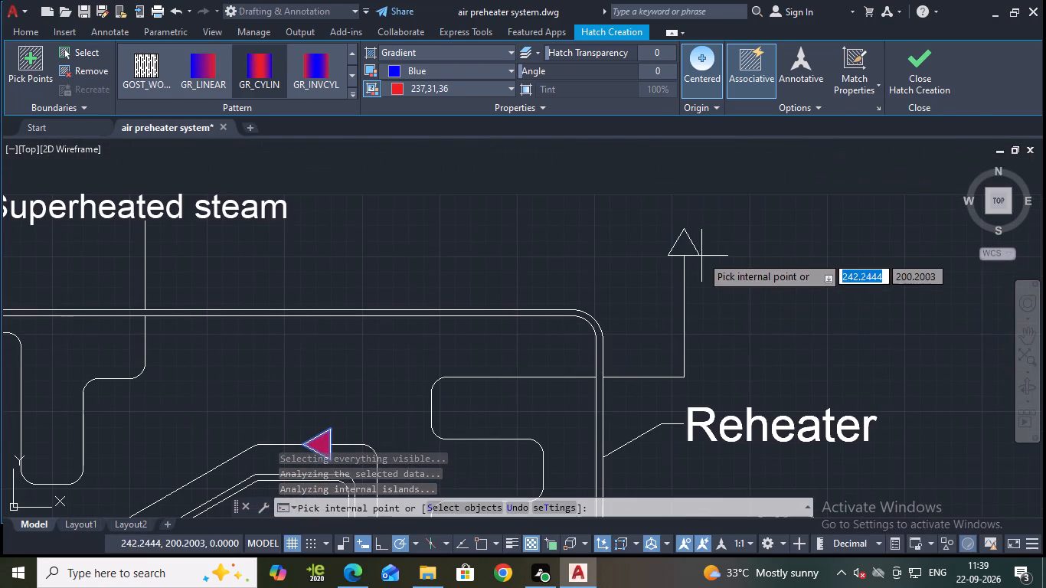
click(686, 242)
Add the flue gas outlet, fan inlet and air preheater's air inlet arrowheads, and finish the gradient fill.
scroll(786, 250, down, 3)
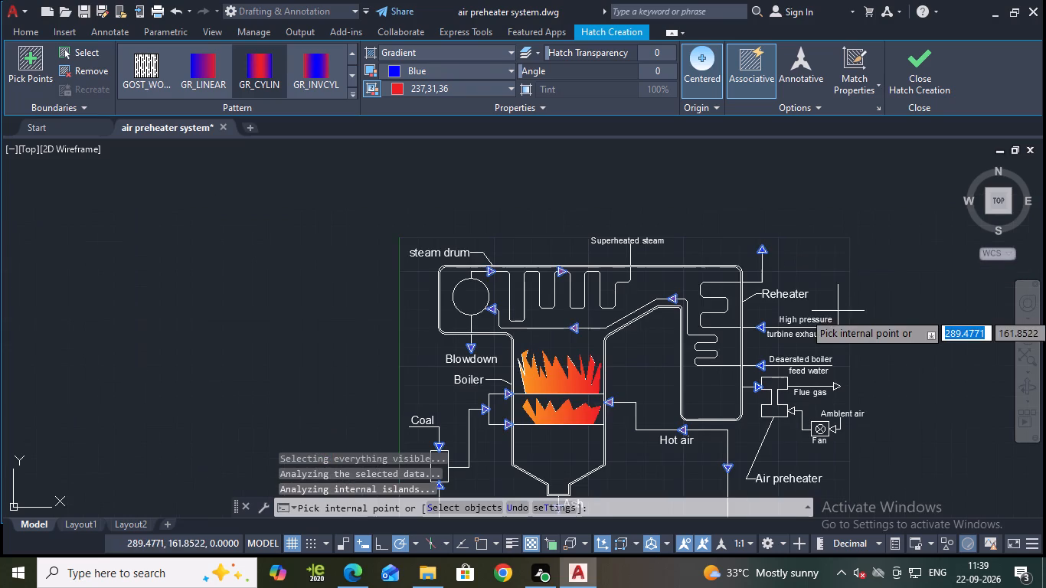
middle_drag(864, 342, 815, 235)
scroll(799, 318, up, 2)
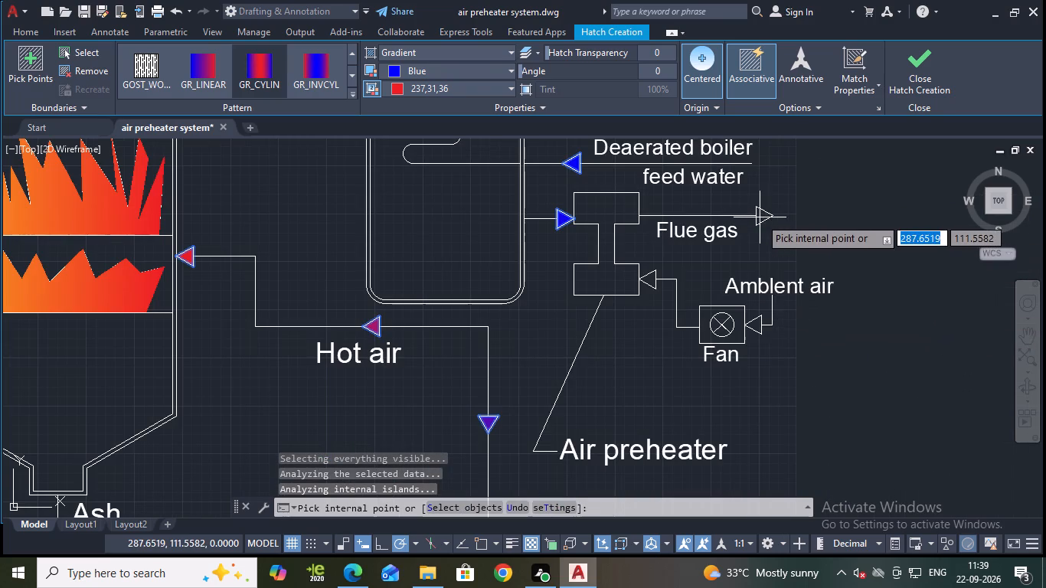
click(760, 217)
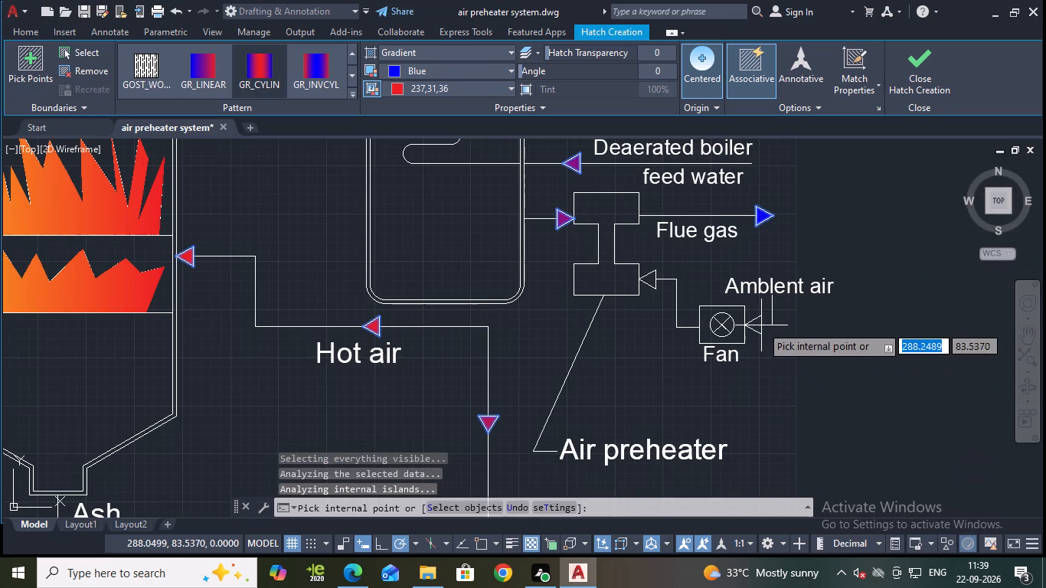
click(760, 325)
click(651, 282)
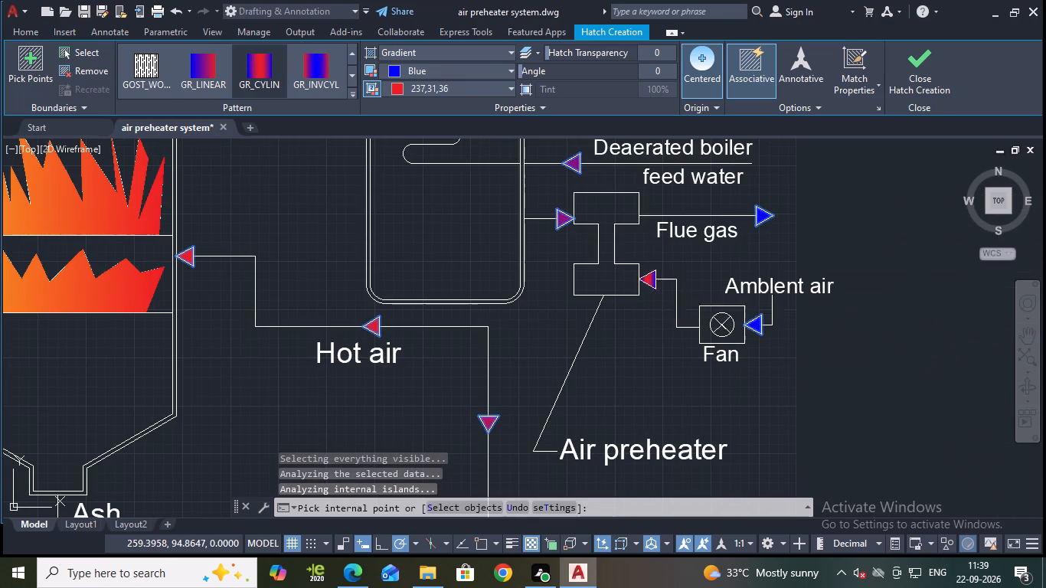
scroll(599, 396, down, 1)
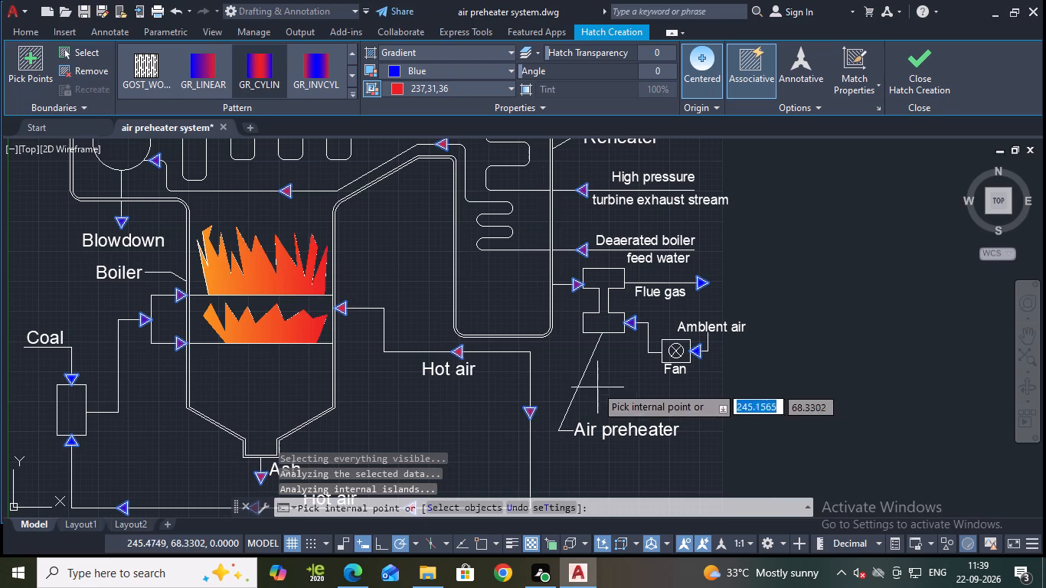
middle_drag(483, 302, 734, 407)
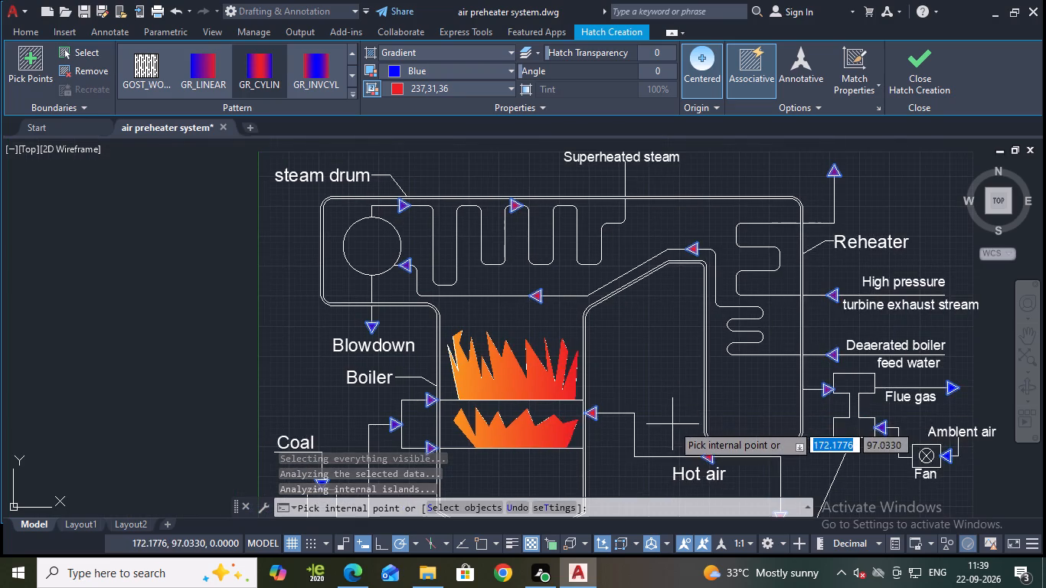
scroll(670, 425, down, 1)
middle_drag(669, 501, 667, 486)
scroll(658, 480, down, 1)
middle_drag(658, 479, 658, 480)
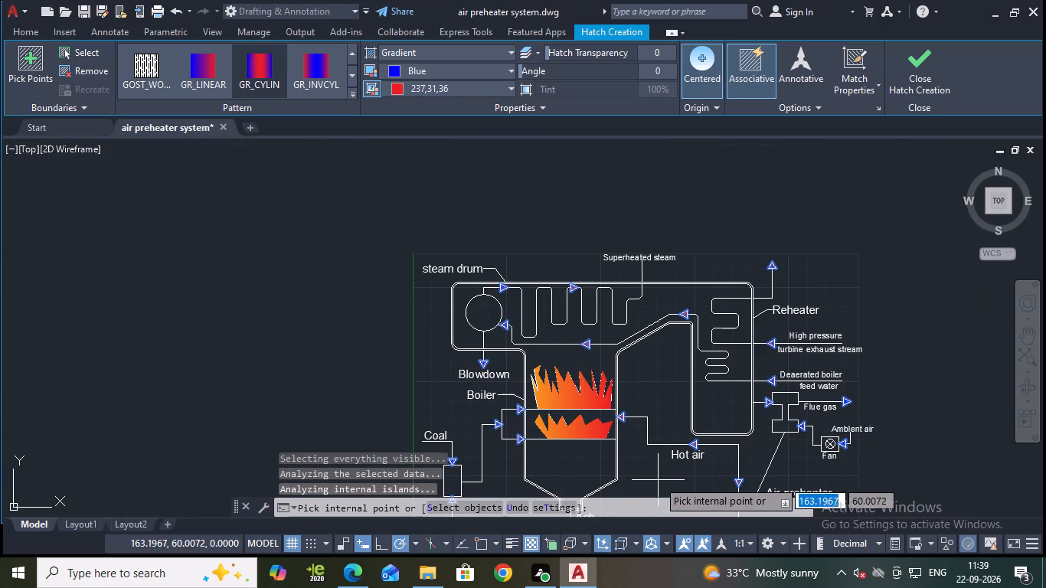
middle_drag(658, 480, 624, 371)
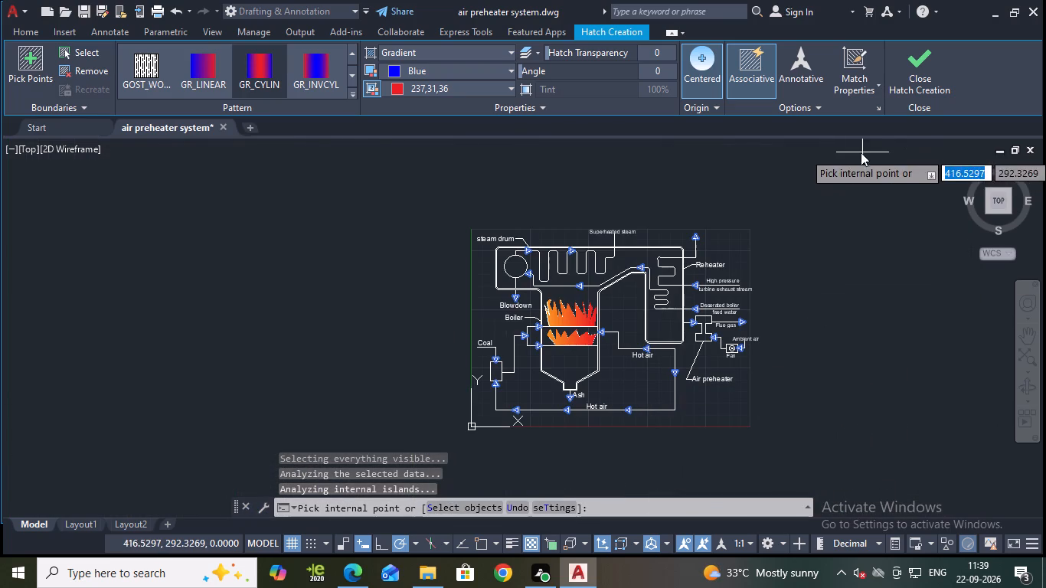
click(931, 64)
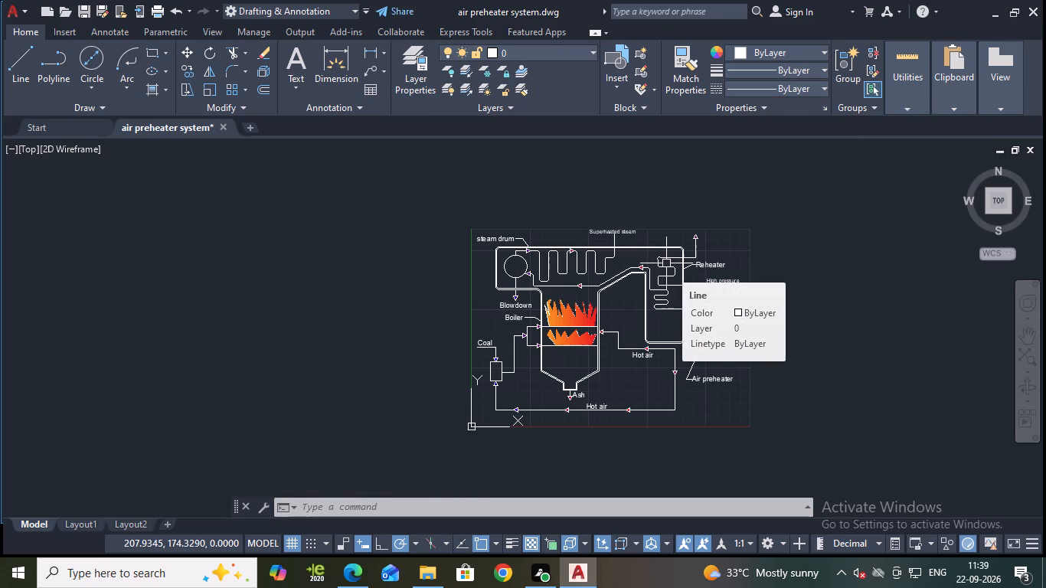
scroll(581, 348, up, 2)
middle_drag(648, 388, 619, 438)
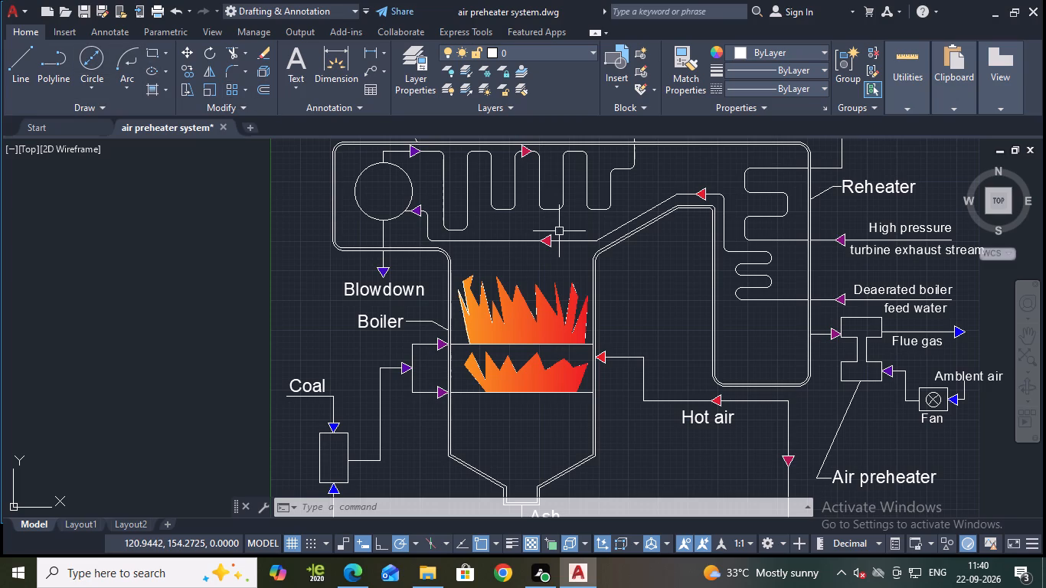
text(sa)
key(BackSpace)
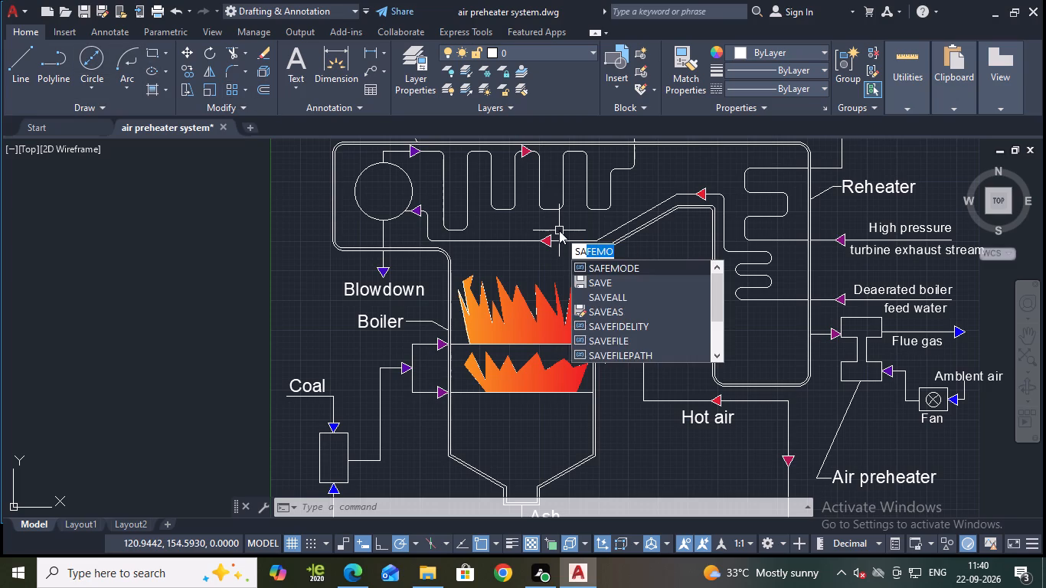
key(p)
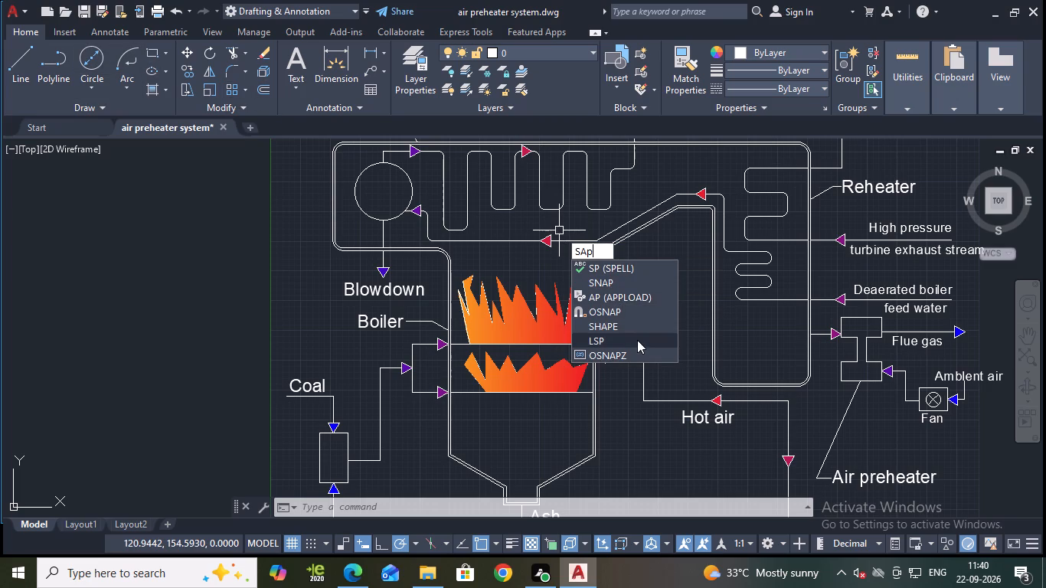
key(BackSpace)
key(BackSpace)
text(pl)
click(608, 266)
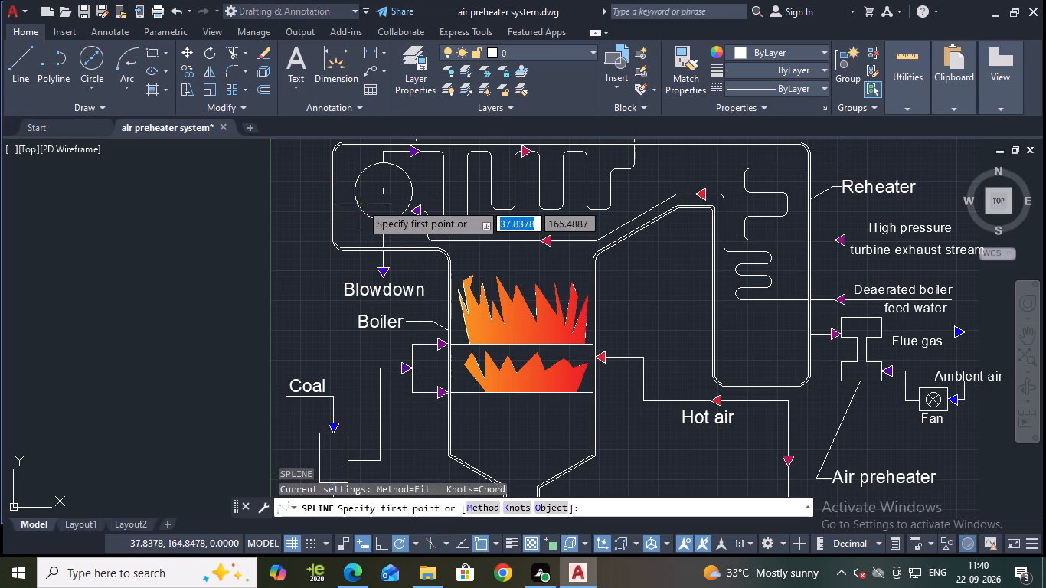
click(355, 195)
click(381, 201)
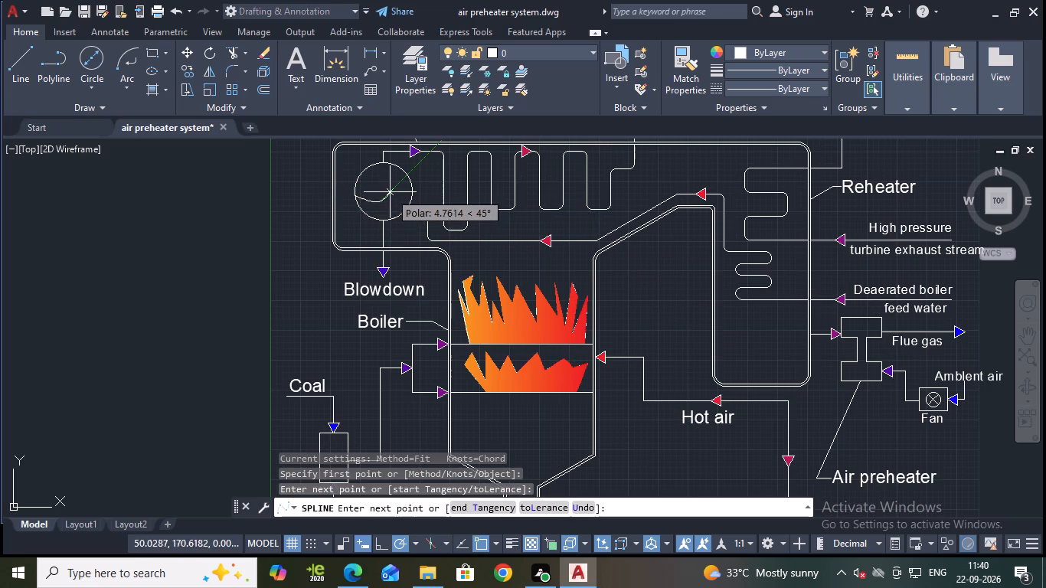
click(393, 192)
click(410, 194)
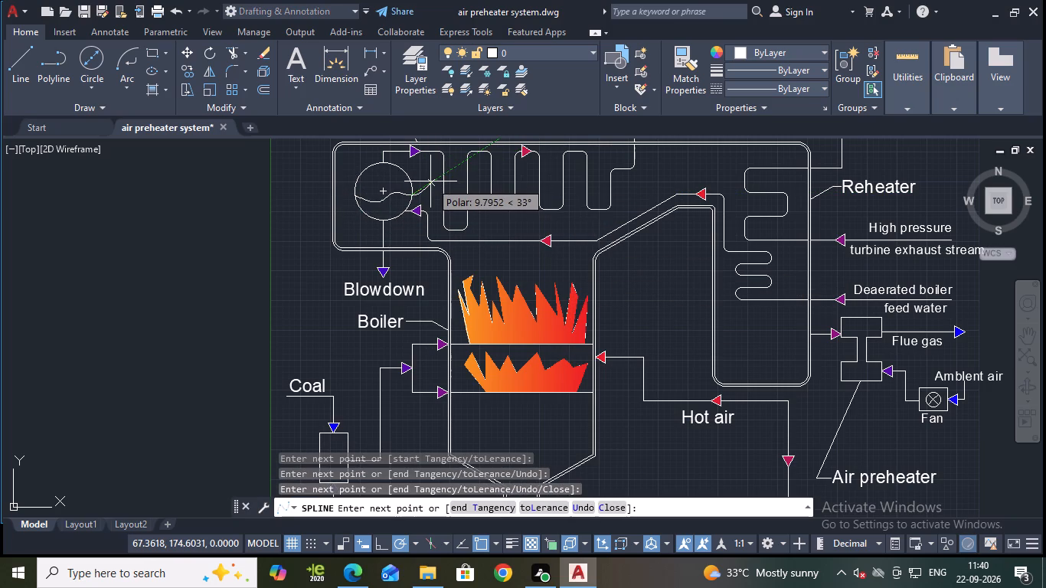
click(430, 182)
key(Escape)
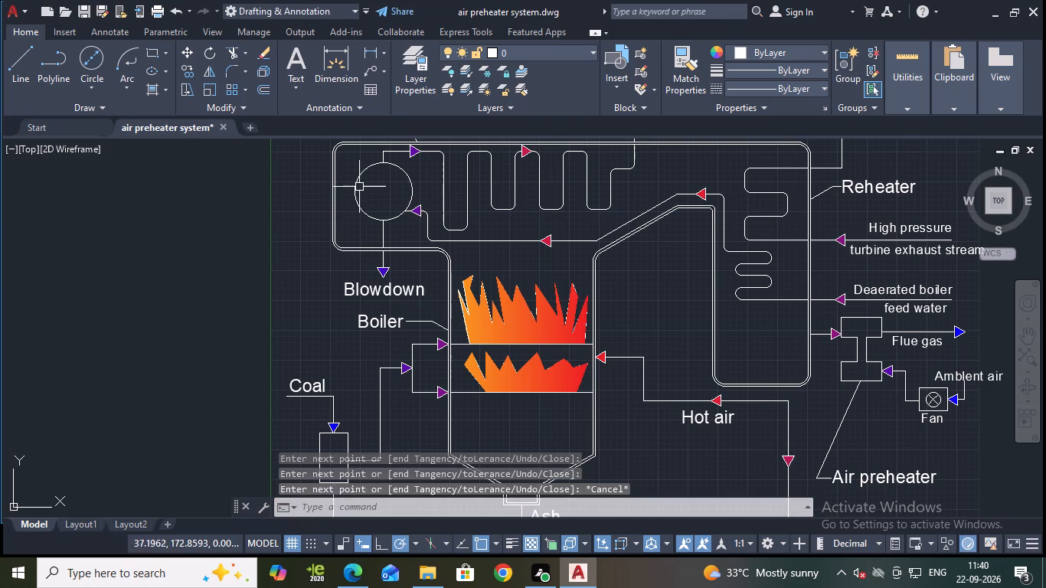
Draw a wavy water-level spline across the middle of the steam drum circle, from one edge to the other.
key(space)
click(356, 191)
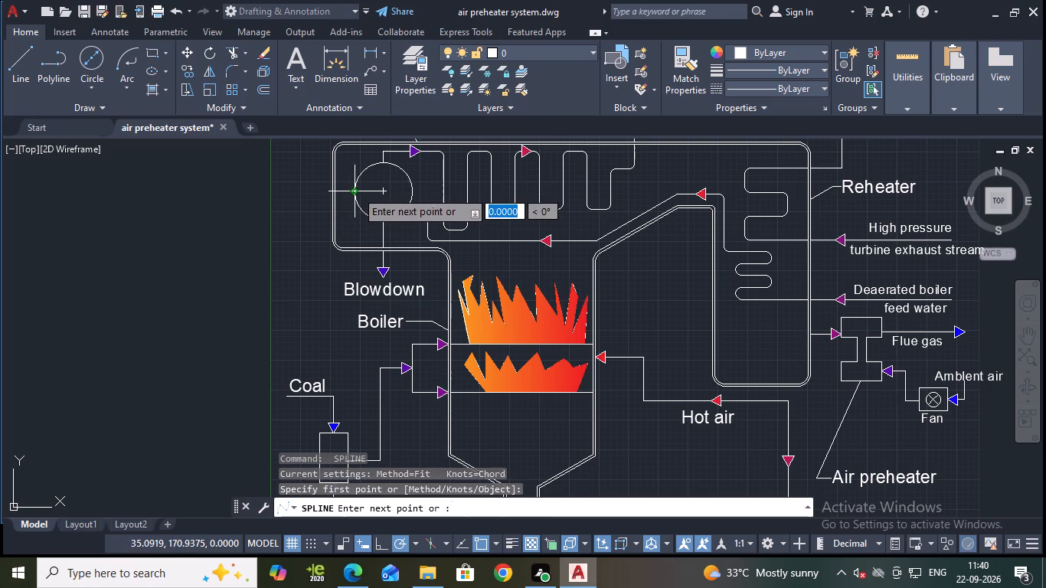
click(371, 195)
click(384, 191)
click(400, 192)
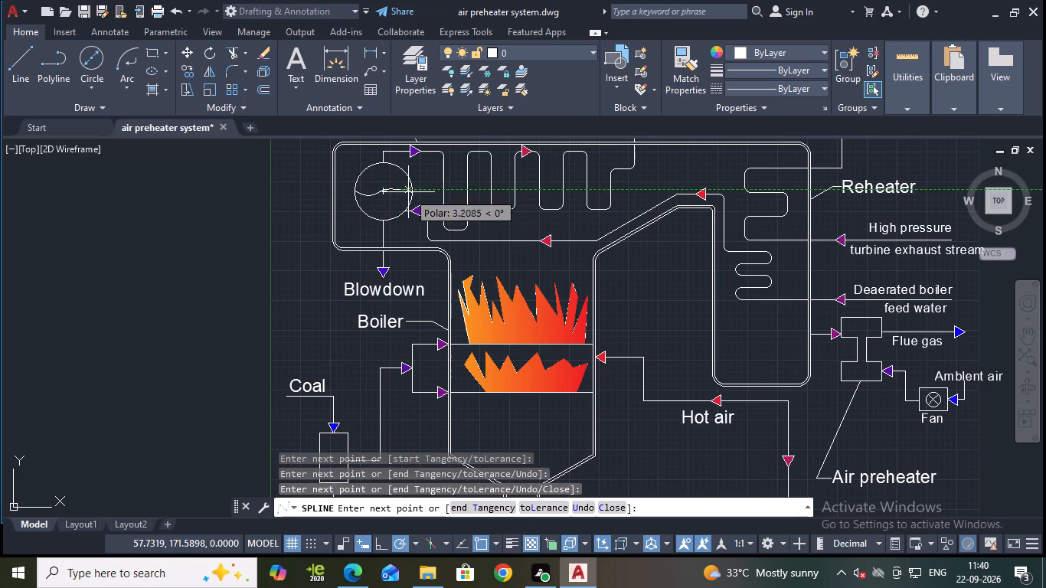
scroll(408, 192, up, 2)
click(413, 194)
key(Return)
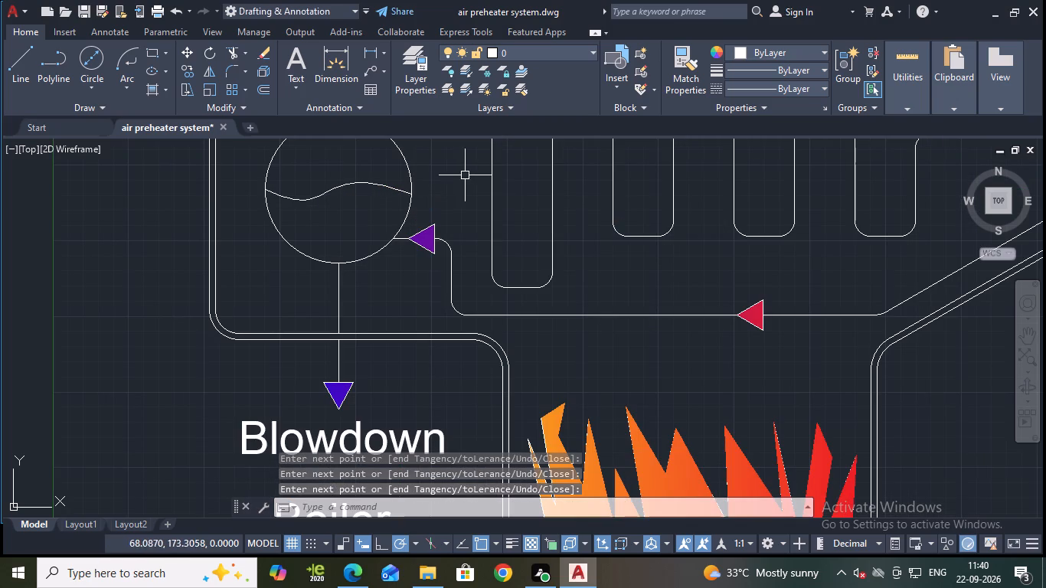
Fill the area below the wavy water line in the steam drum with a gradient of colours 173,221,247 and 39,118,187.
click(152, 85)
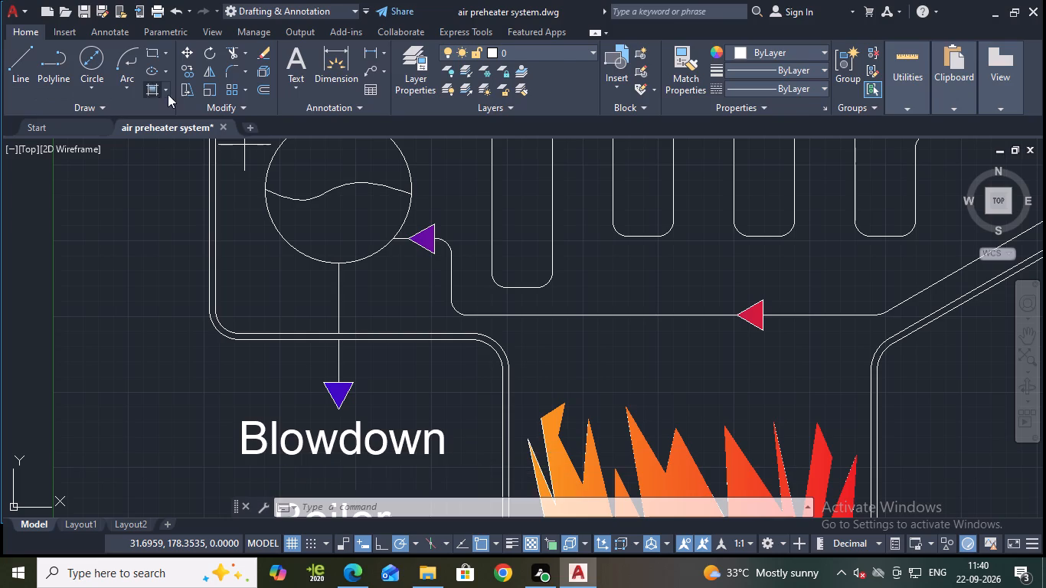
click(409, 72)
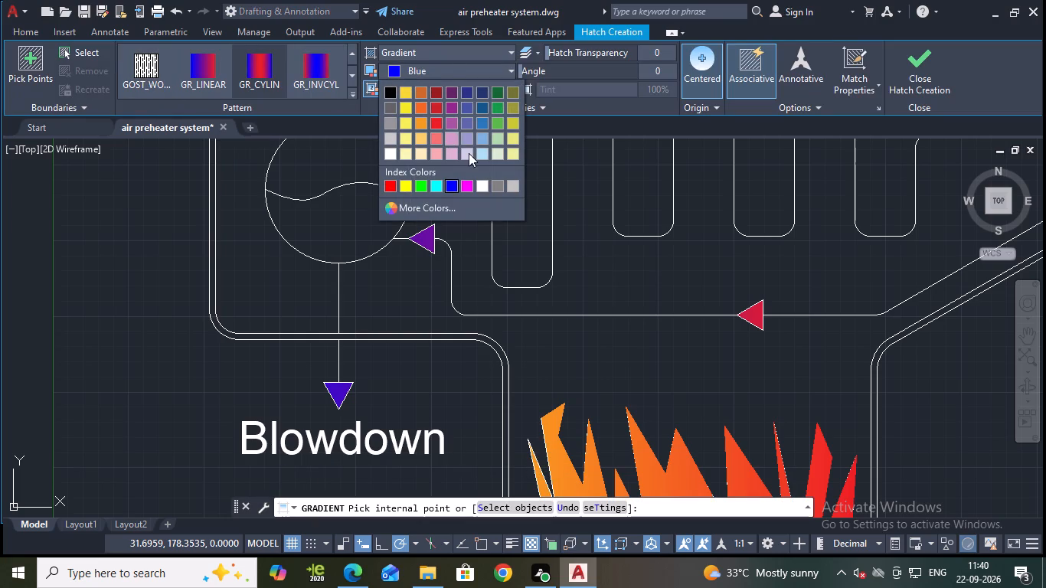
click(483, 155)
click(444, 88)
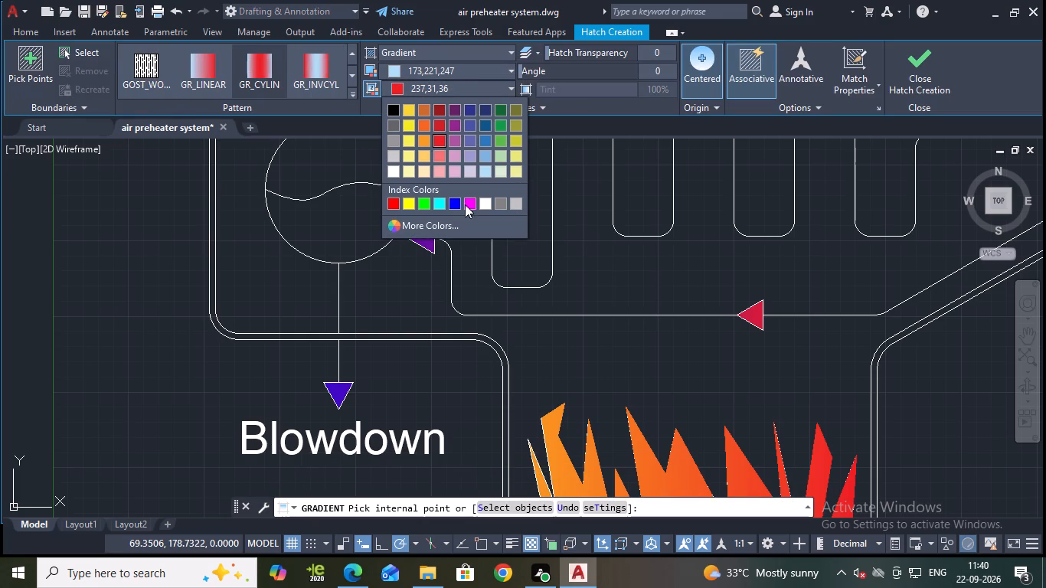
click(488, 136)
click(373, 211)
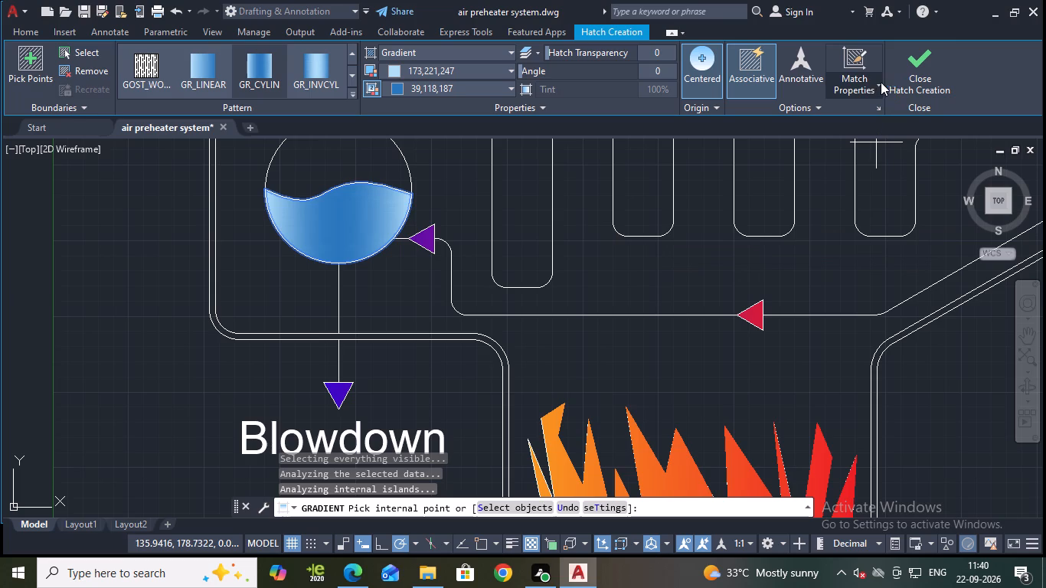
click(901, 79)
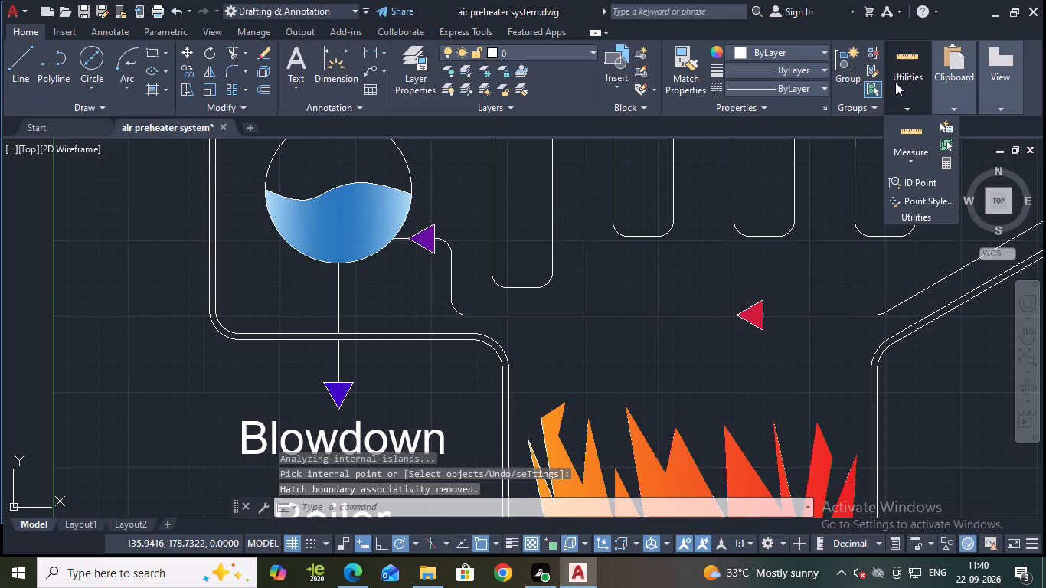
Apply a gradient fill of colours 99,100,102 and 169,83,160 inside the air preheater shape.
scroll(894, 85, down, 1)
scroll(720, 276, down, 2)
middle_drag(838, 328, 680, 192)
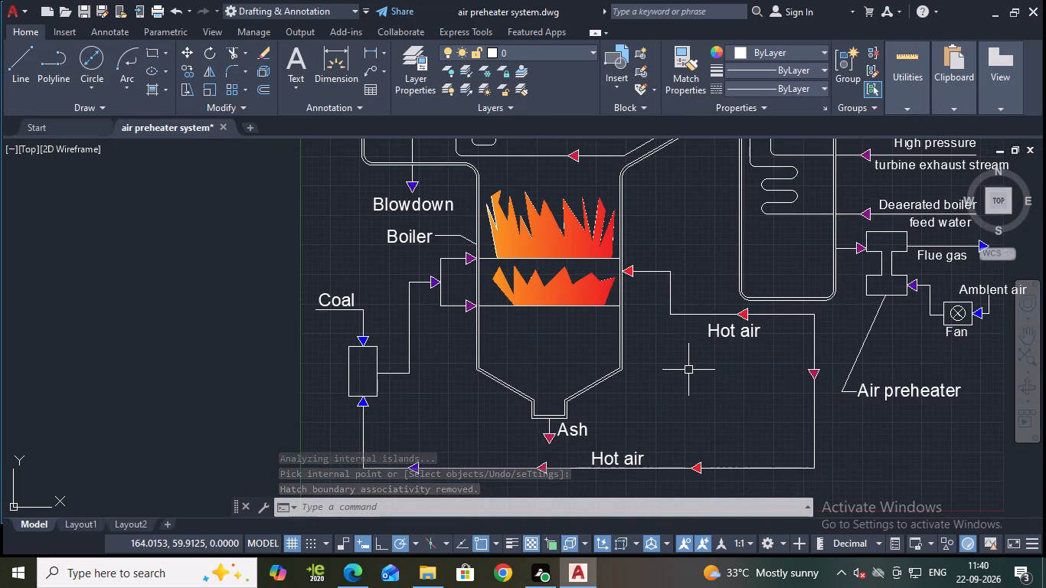
middle_drag(664, 222, 606, 283)
scroll(604, 283, down, 1)
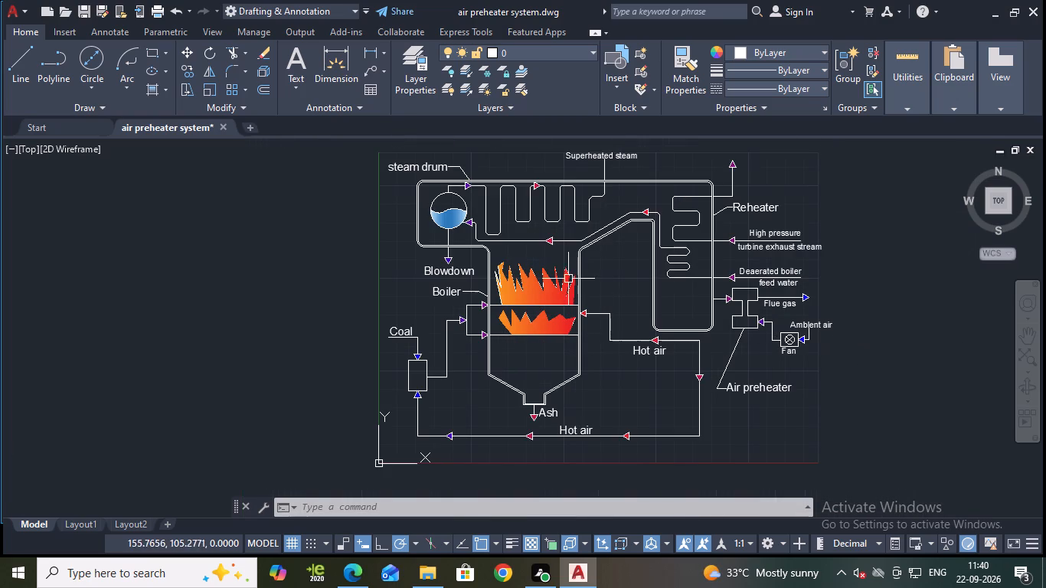
click(166, 93)
click(182, 132)
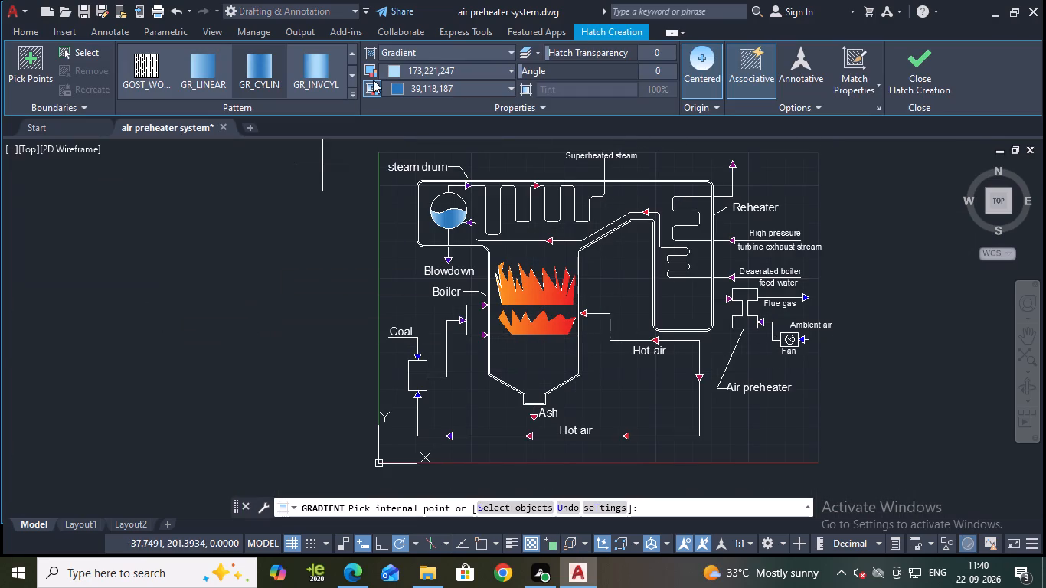
click(455, 67)
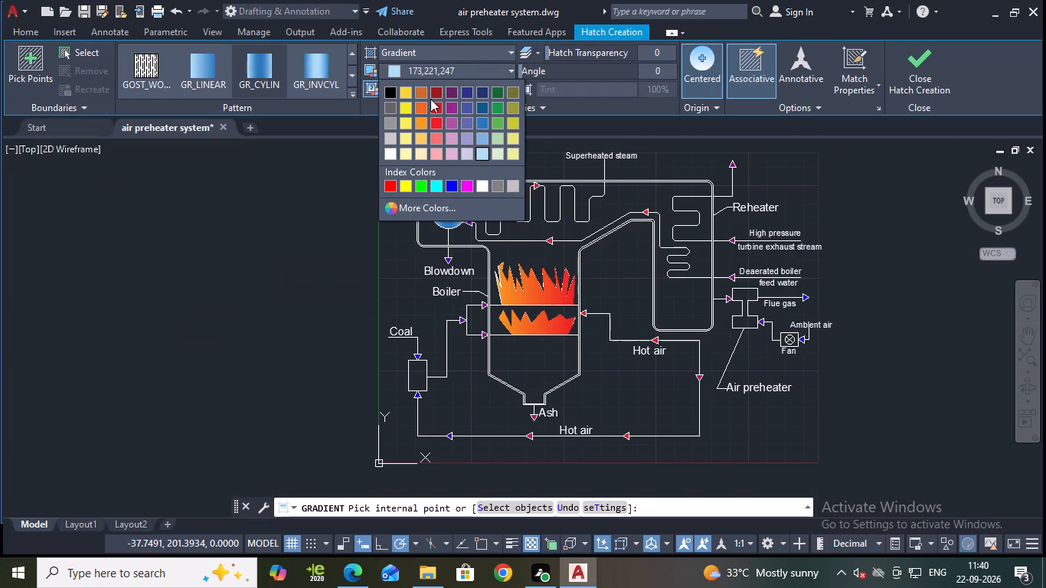
click(394, 106)
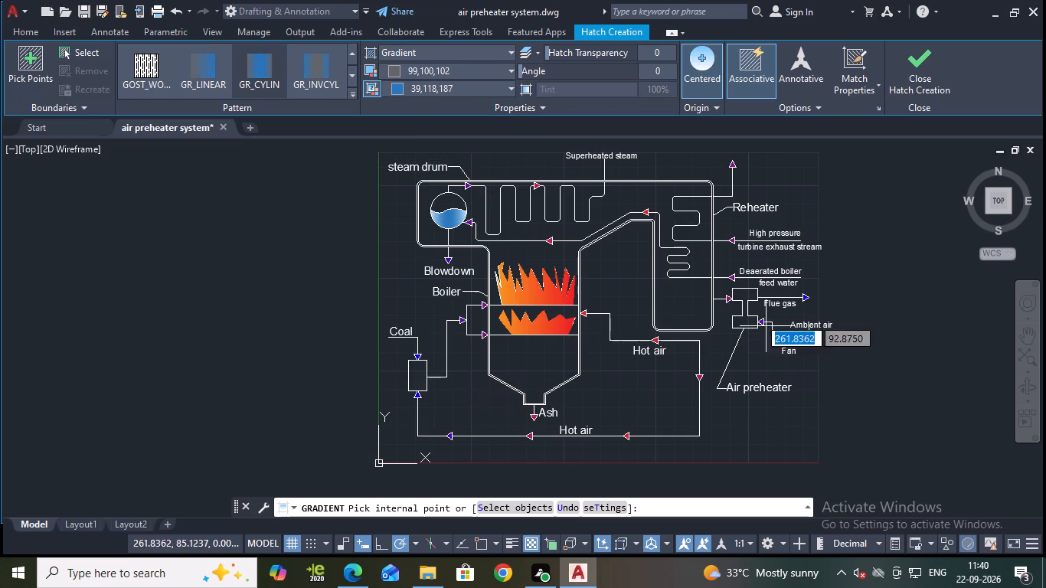
click(443, 83)
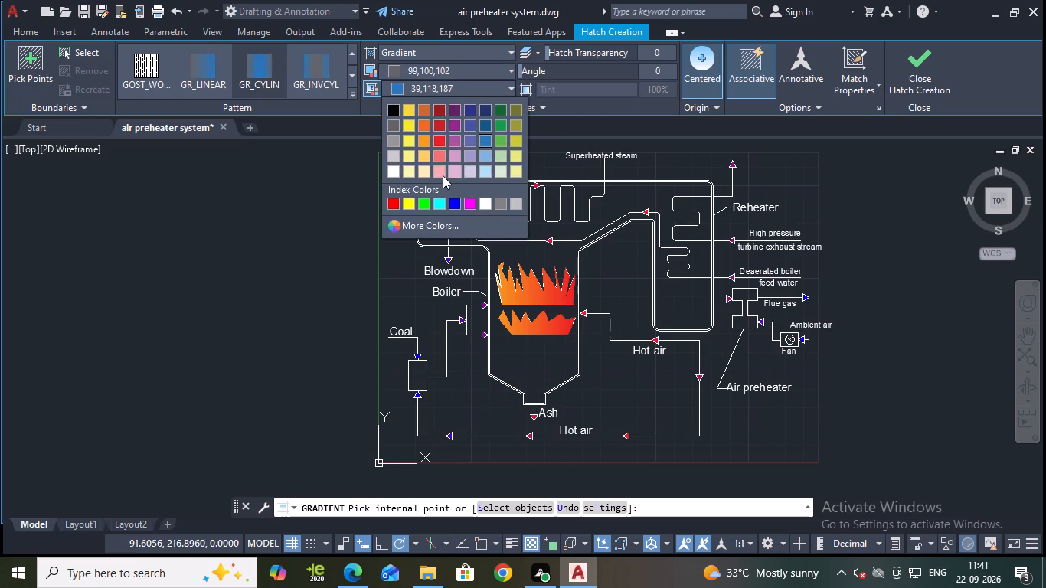
click(453, 142)
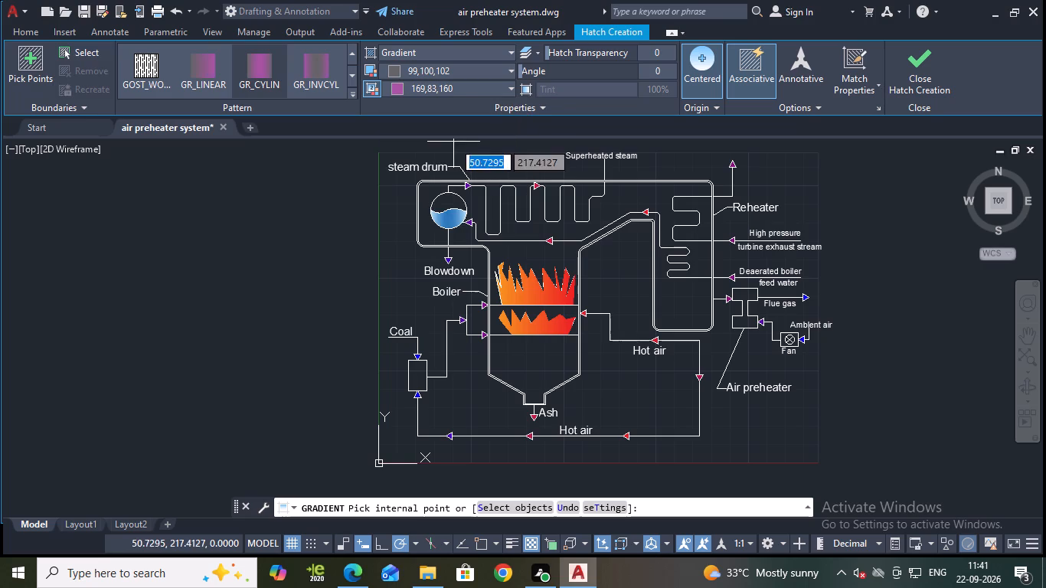
scroll(765, 311, up, 2)
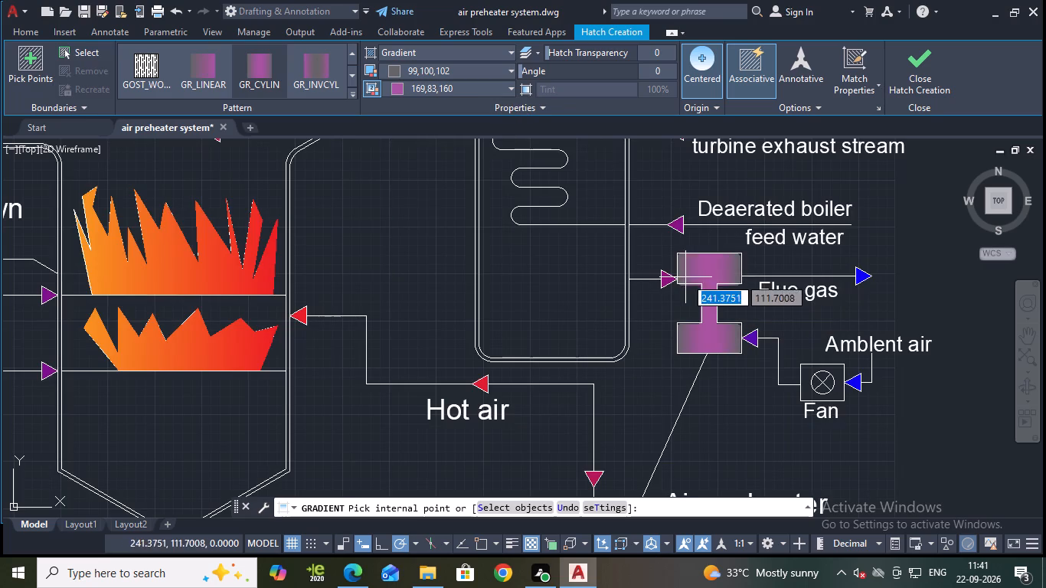
click(695, 266)
scroll(696, 266, down, 2)
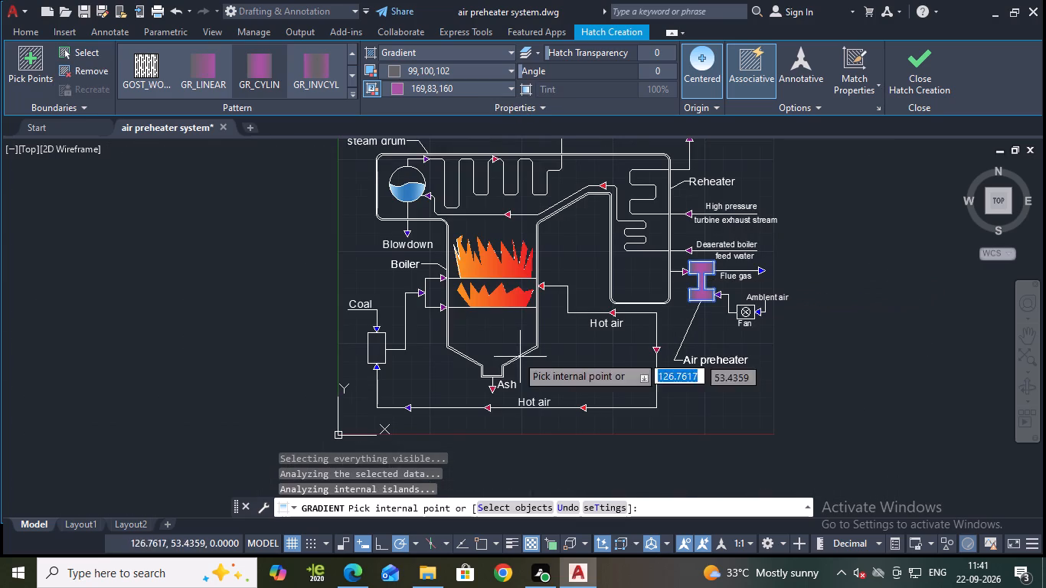
Recolour the air preheater's gradient to 247,171,174 and 241,235,31, and extend the fill to the box below the Coal inlet.
click(437, 77)
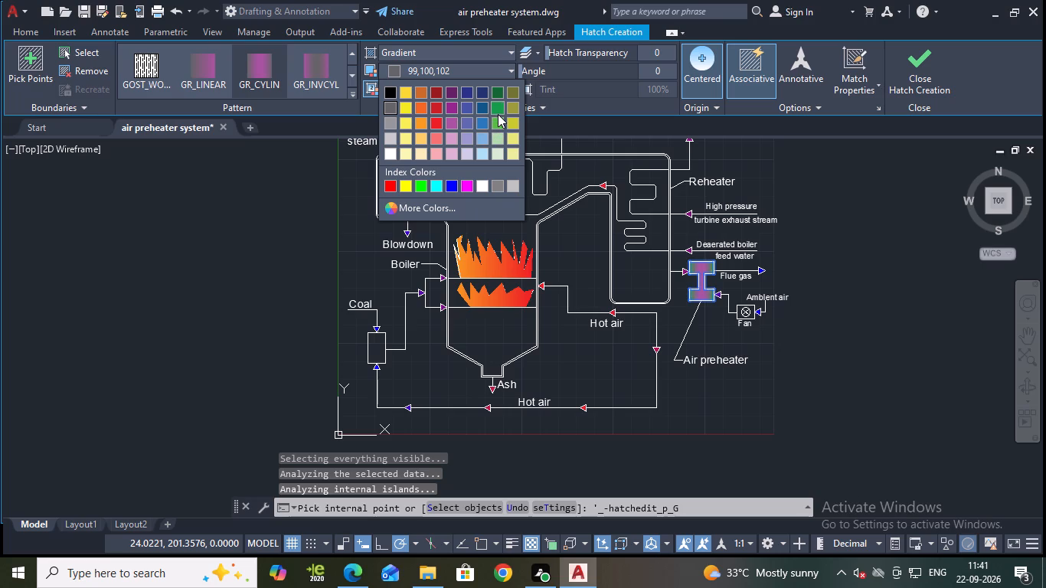
click(437, 153)
click(440, 80)
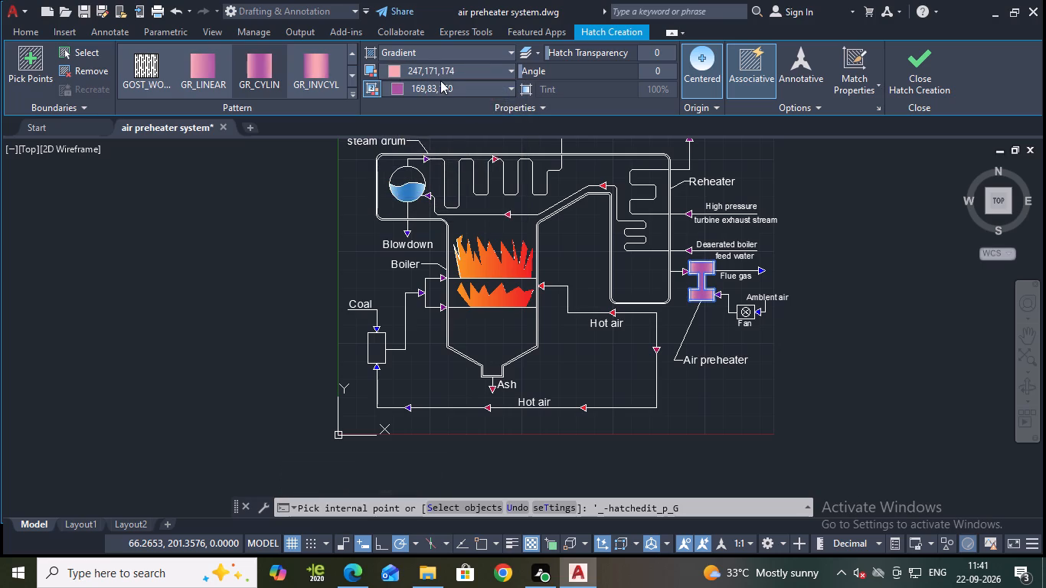
click(410, 131)
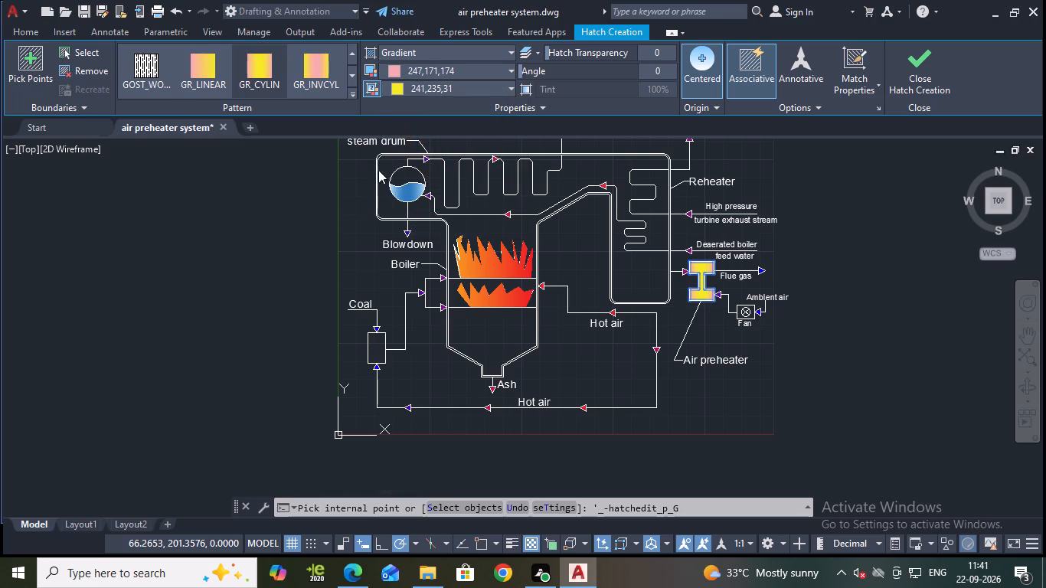
click(379, 345)
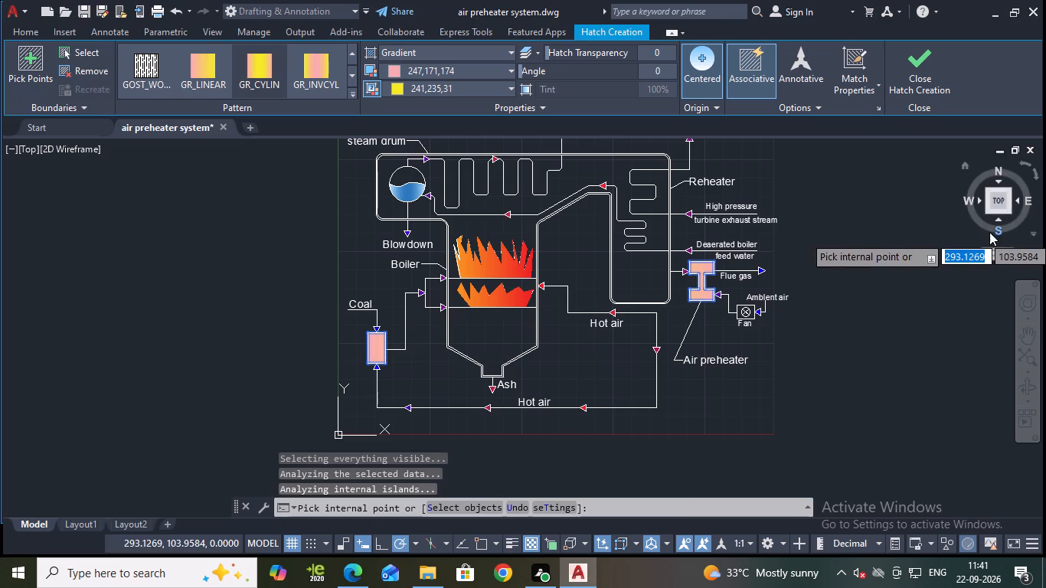
click(914, 67)
Save the air preheater system drawing.
middle_drag(869, 232, 874, 266)
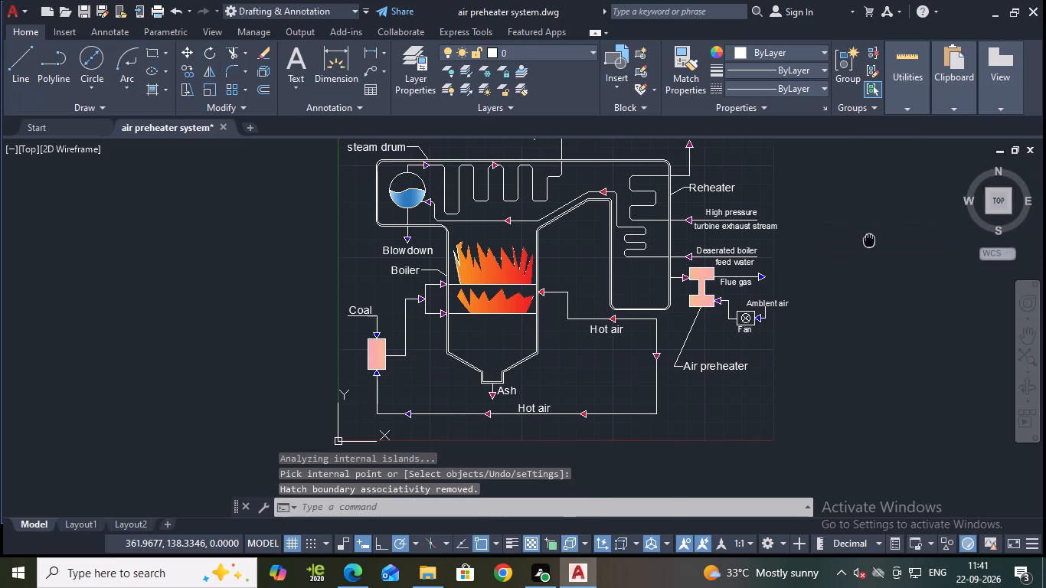
middle_drag(874, 266, 898, 269)
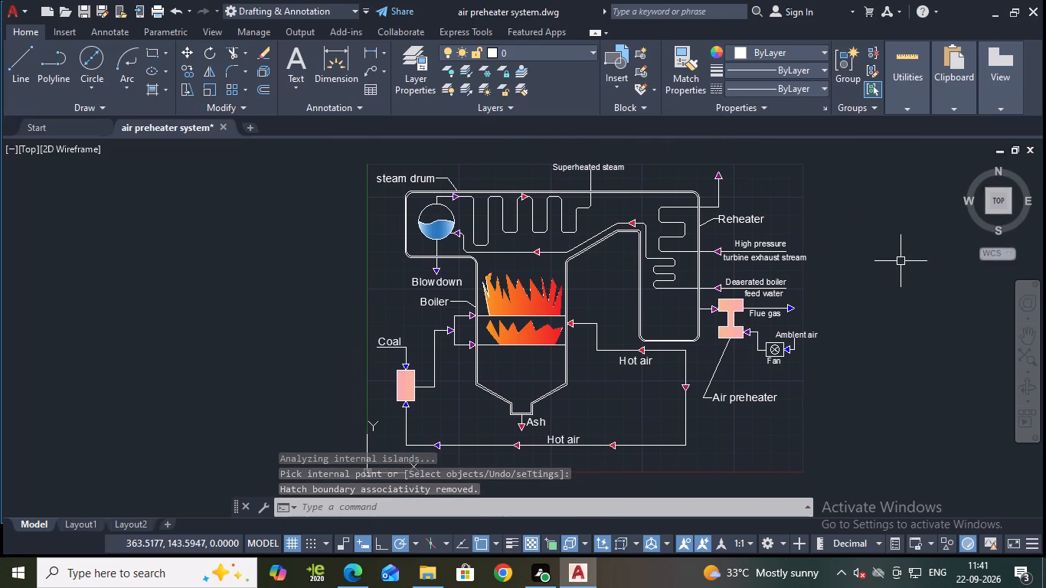
key(ctrl+s)
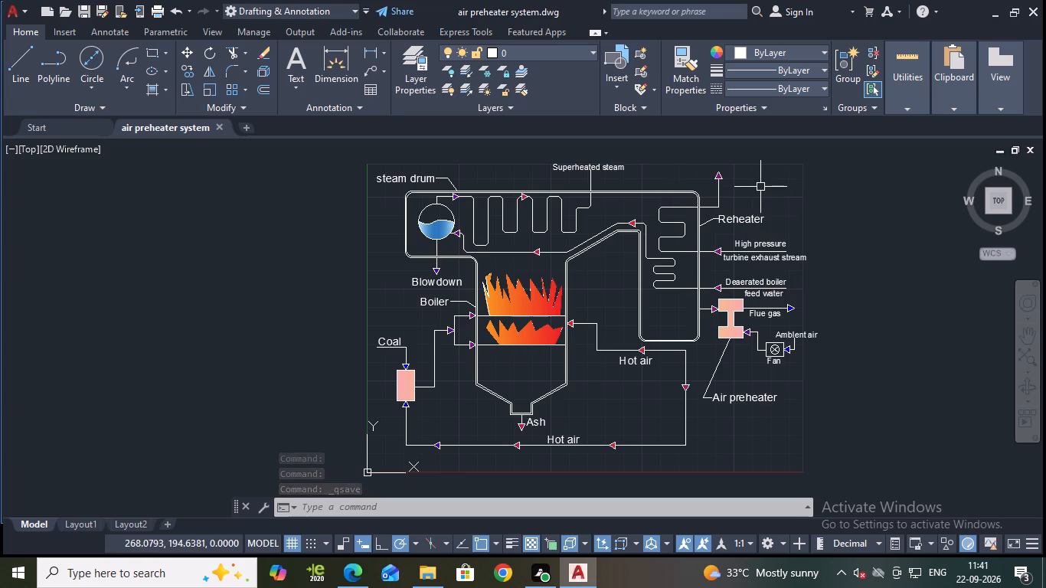
scroll(782, 186, down, 1)
middle_drag(782, 186, 789, 240)
scroll(780, 227, up, 1)
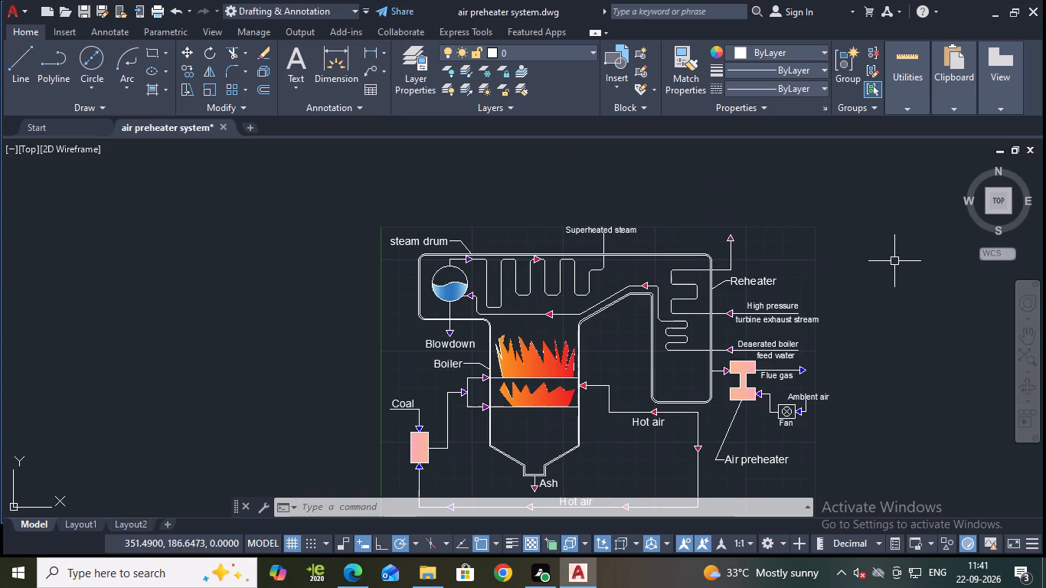
key(ctrl+s)
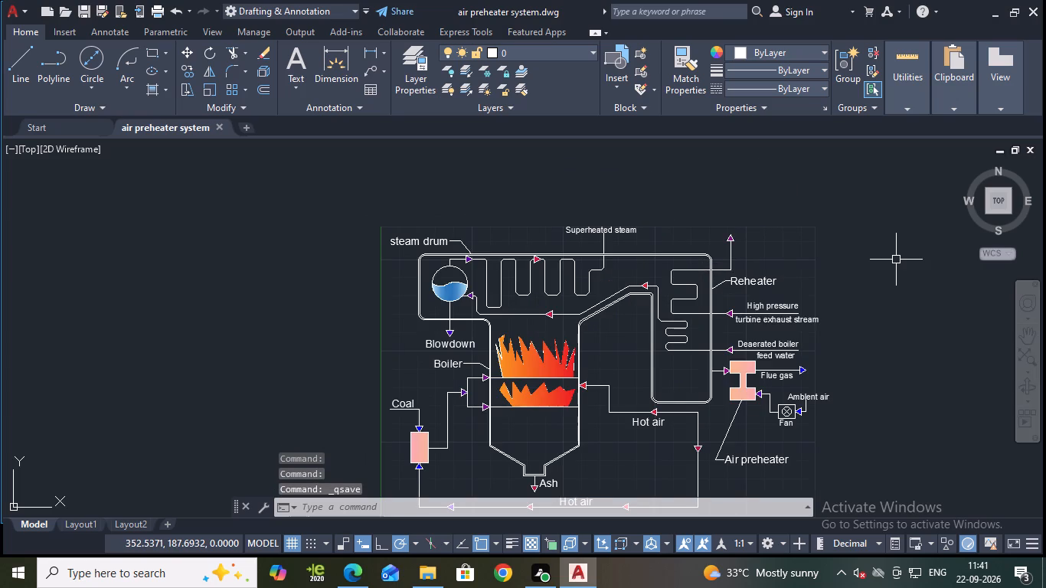
Add the multiline text title "Air preheater" above the diagram with a text height of 5.4.
scroll(566, 211, up, 1)
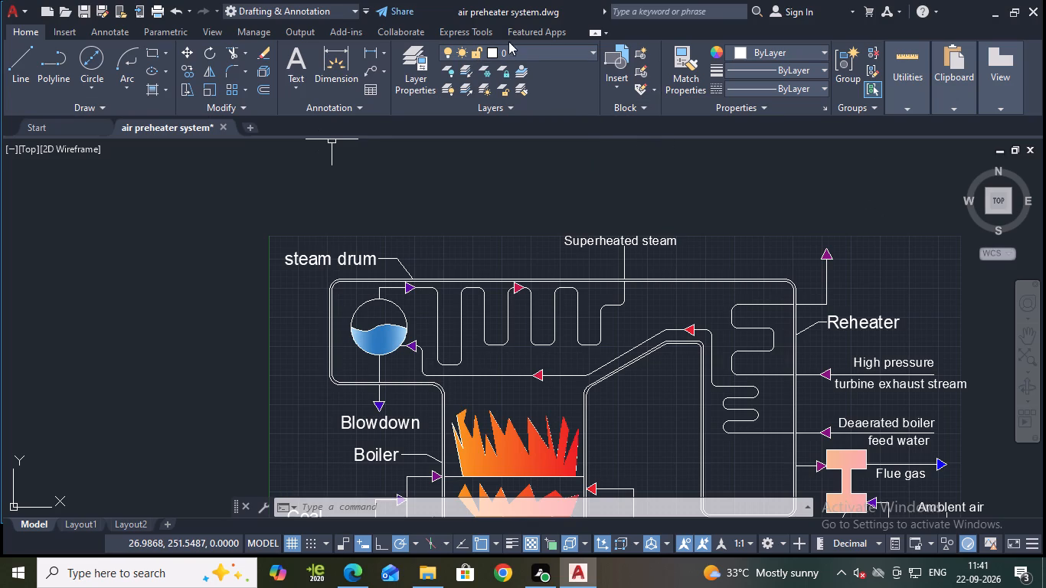
text(mt)
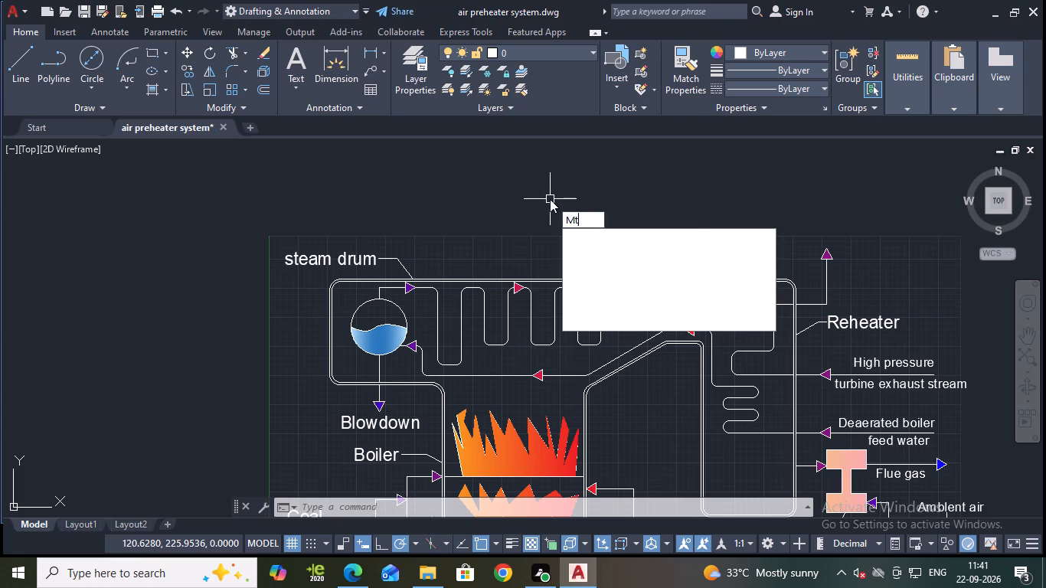
click(626, 237)
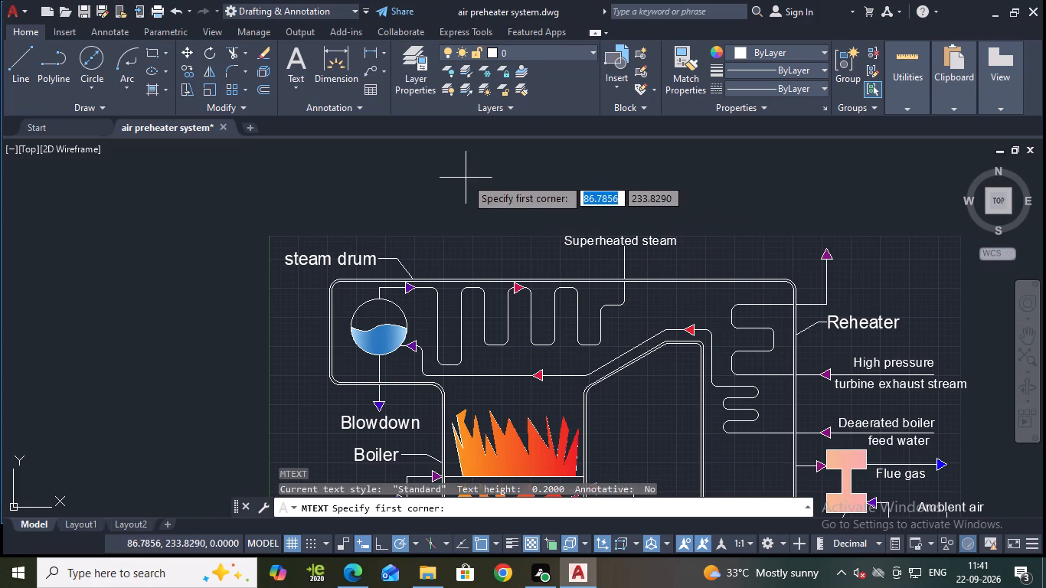
click(418, 187)
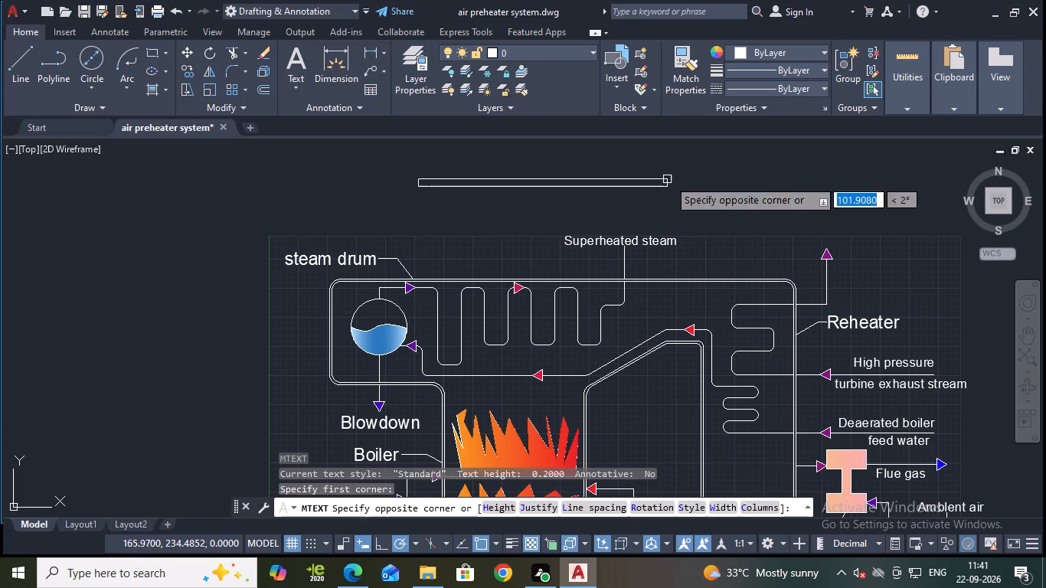
click(896, 217)
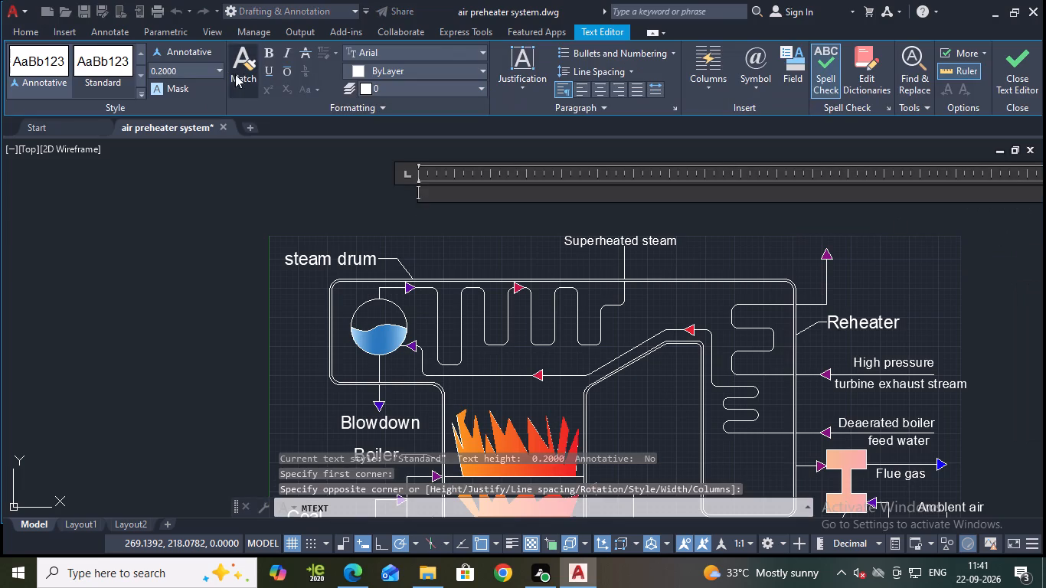
click(221, 70)
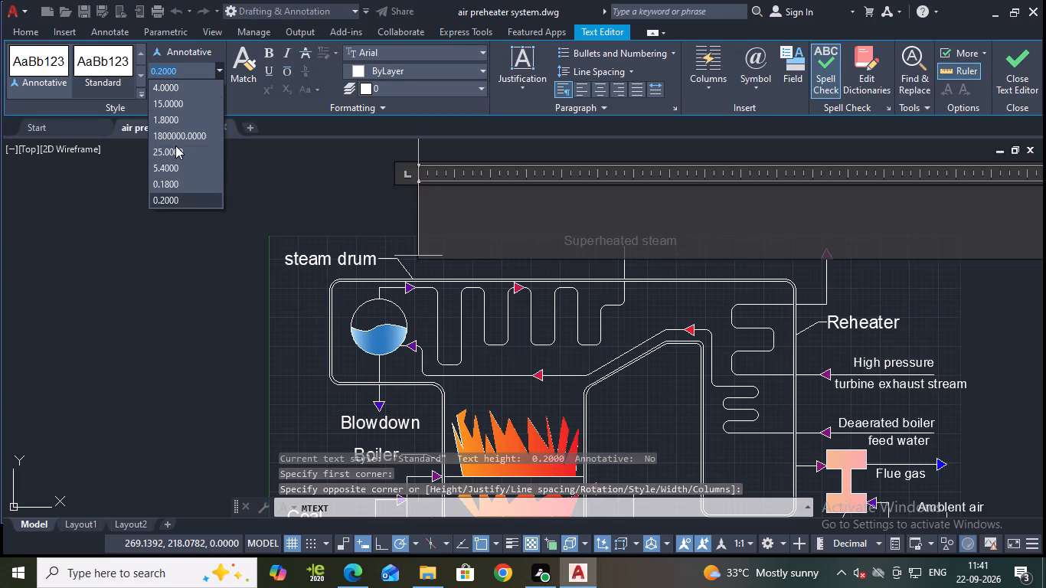
click(172, 165)
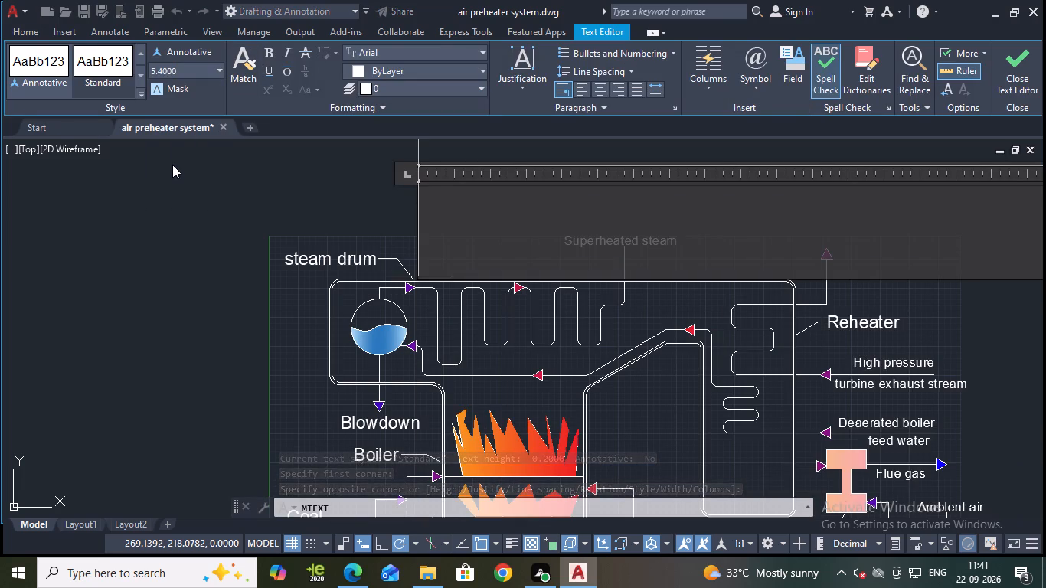
key(a)
key(BackSpace)
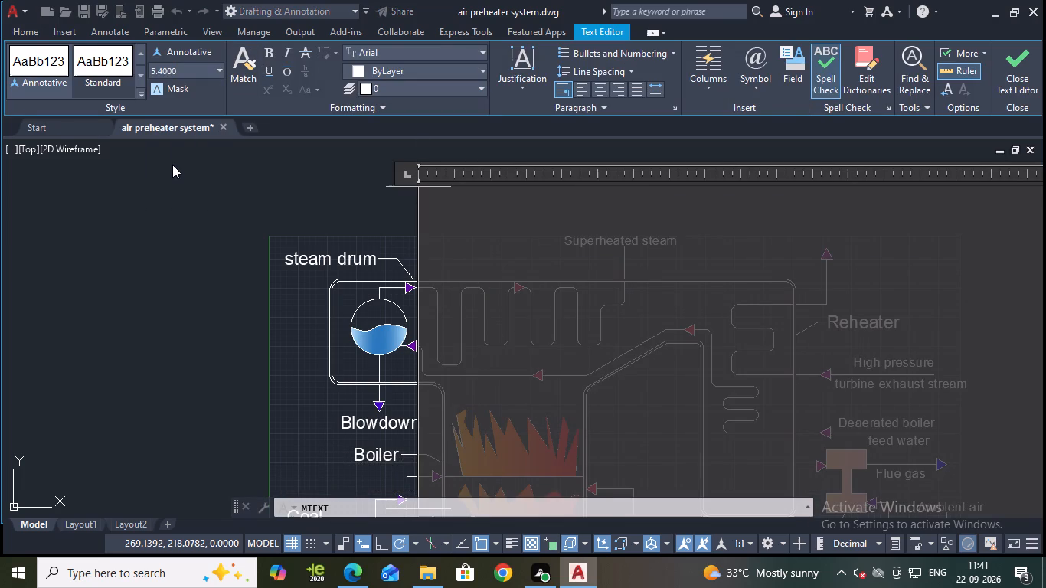
key(a)
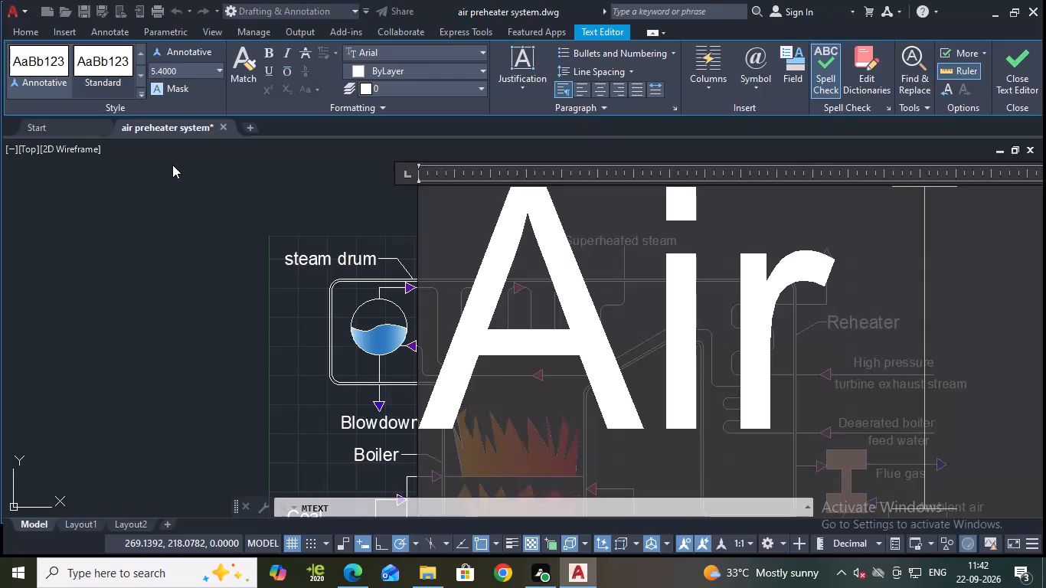
text(re)
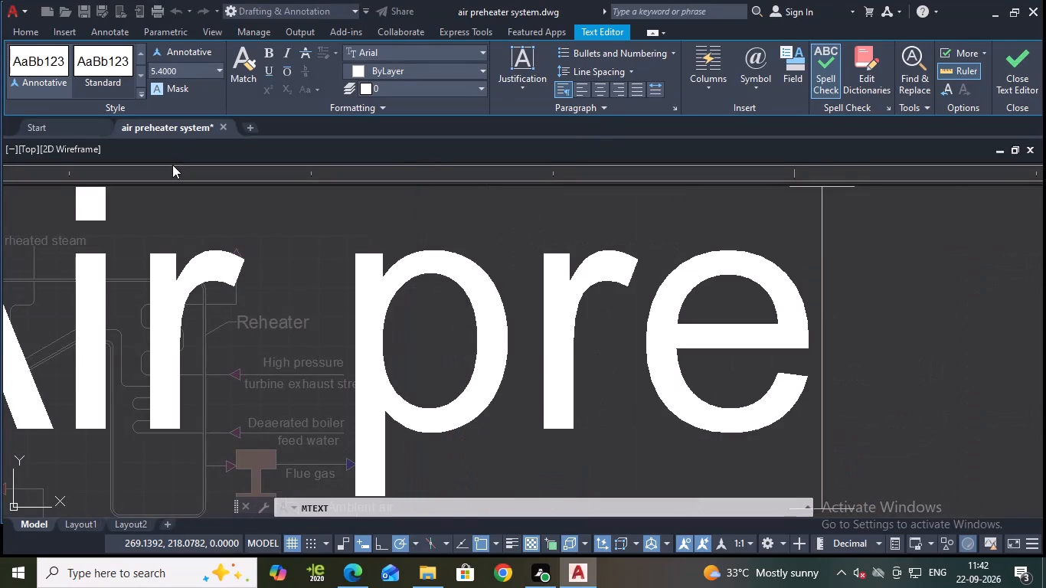
text(heater)
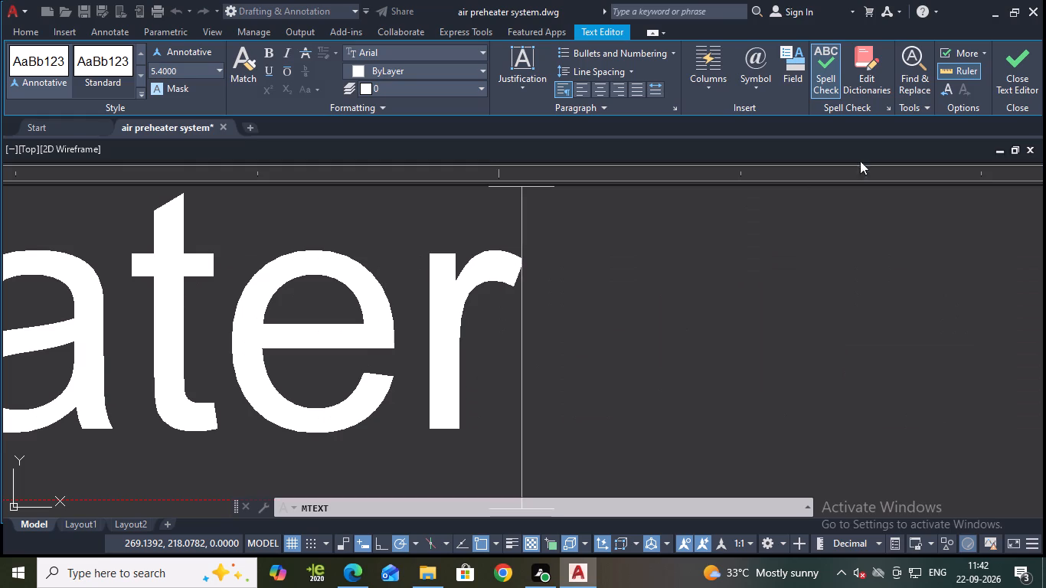
click(1024, 54)
scroll(629, 295, down, 2)
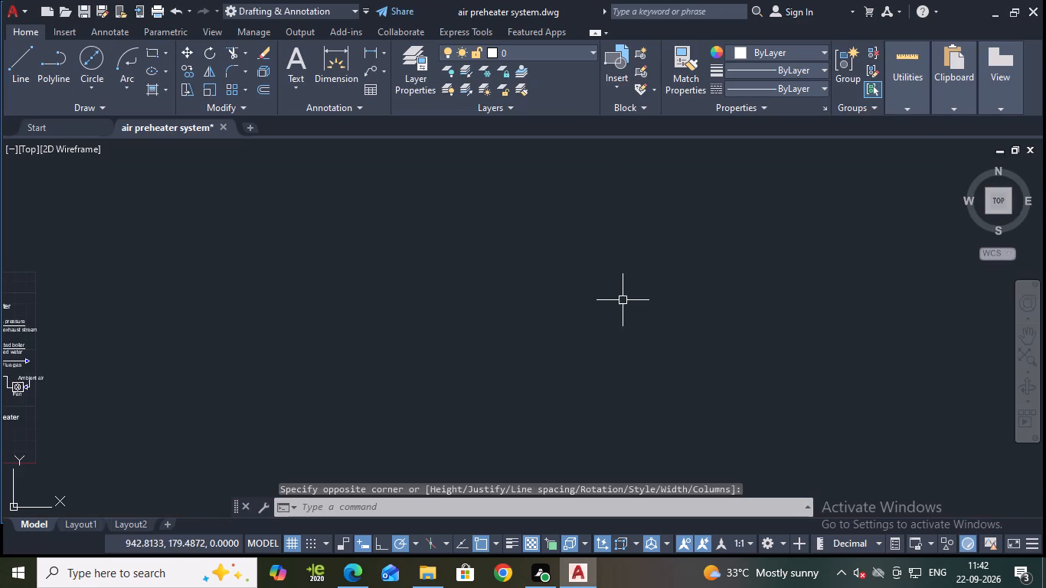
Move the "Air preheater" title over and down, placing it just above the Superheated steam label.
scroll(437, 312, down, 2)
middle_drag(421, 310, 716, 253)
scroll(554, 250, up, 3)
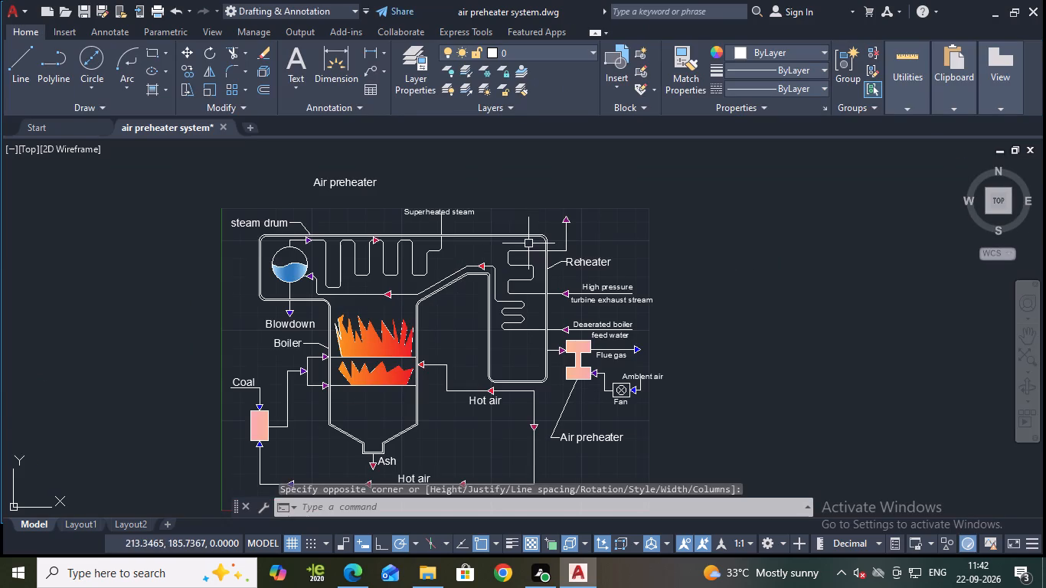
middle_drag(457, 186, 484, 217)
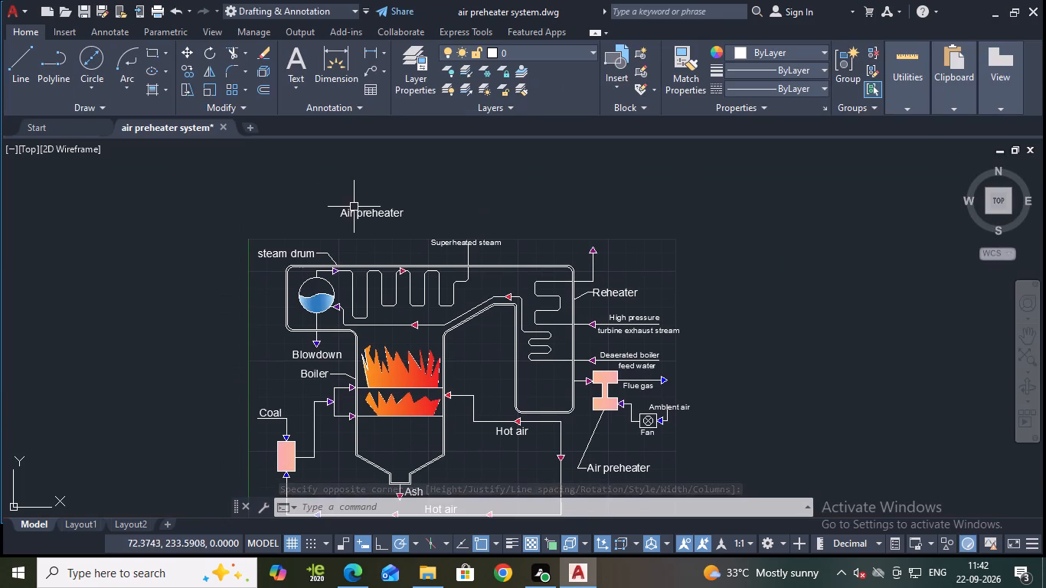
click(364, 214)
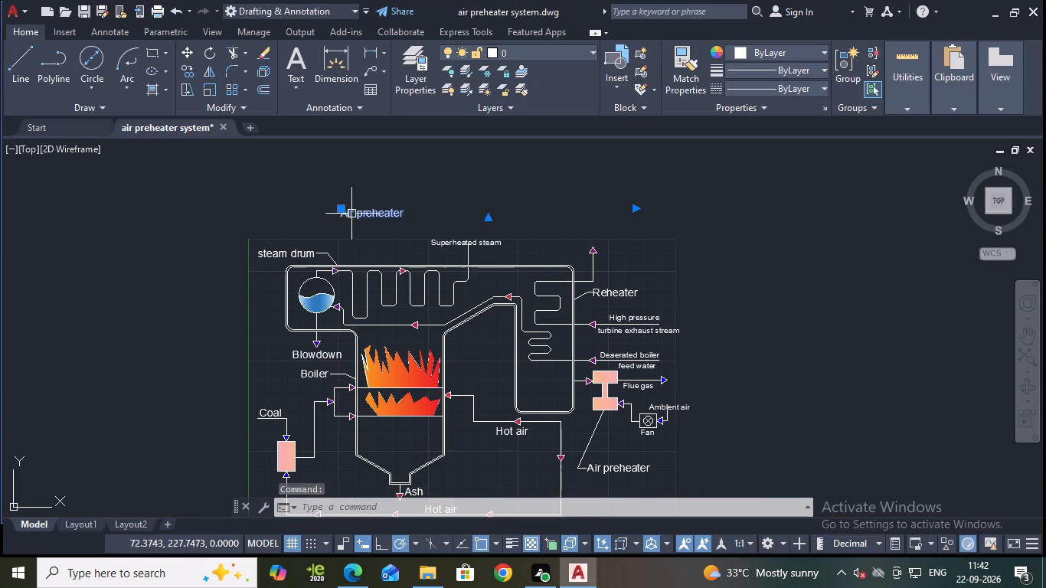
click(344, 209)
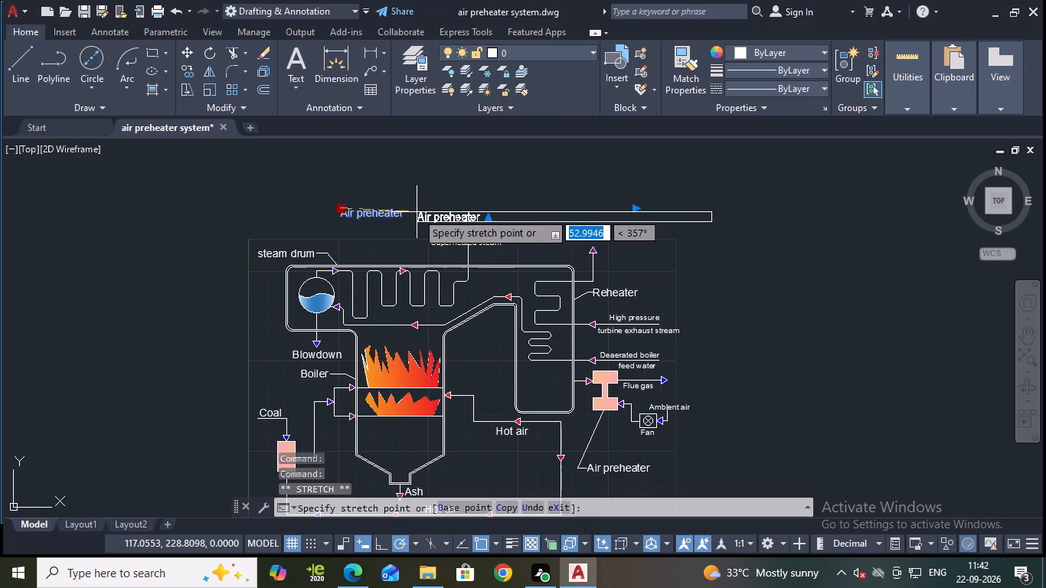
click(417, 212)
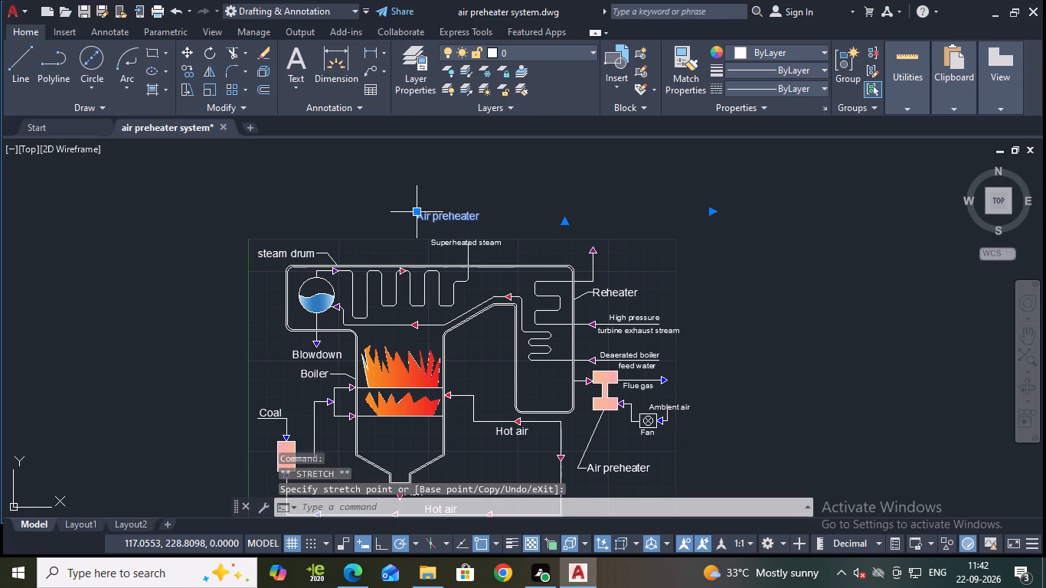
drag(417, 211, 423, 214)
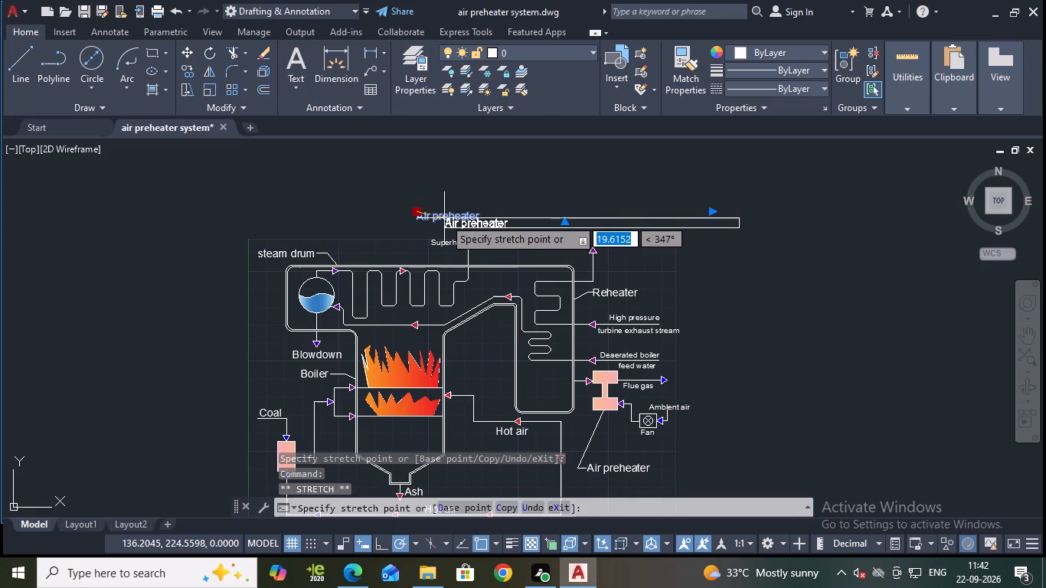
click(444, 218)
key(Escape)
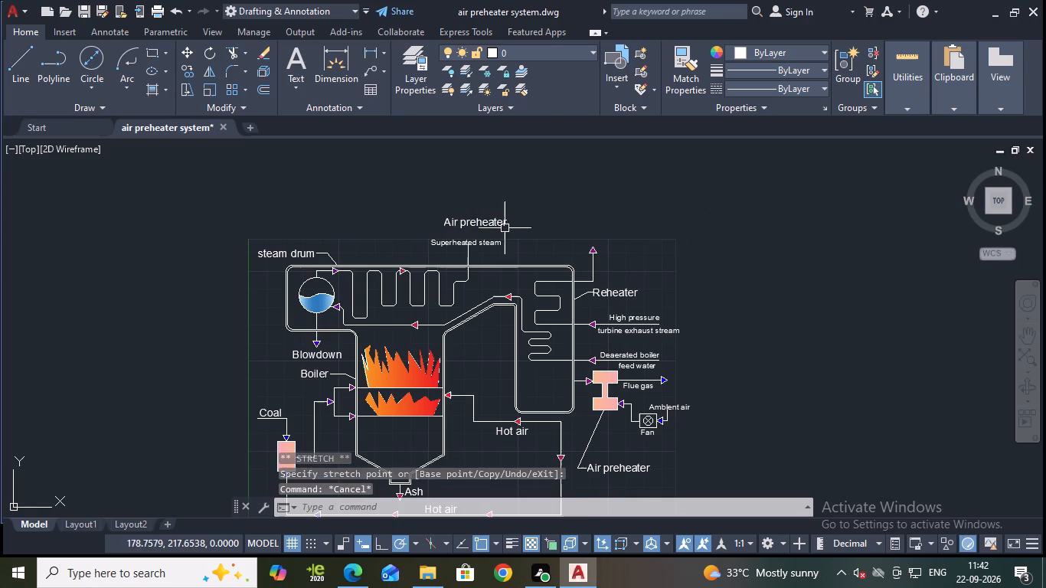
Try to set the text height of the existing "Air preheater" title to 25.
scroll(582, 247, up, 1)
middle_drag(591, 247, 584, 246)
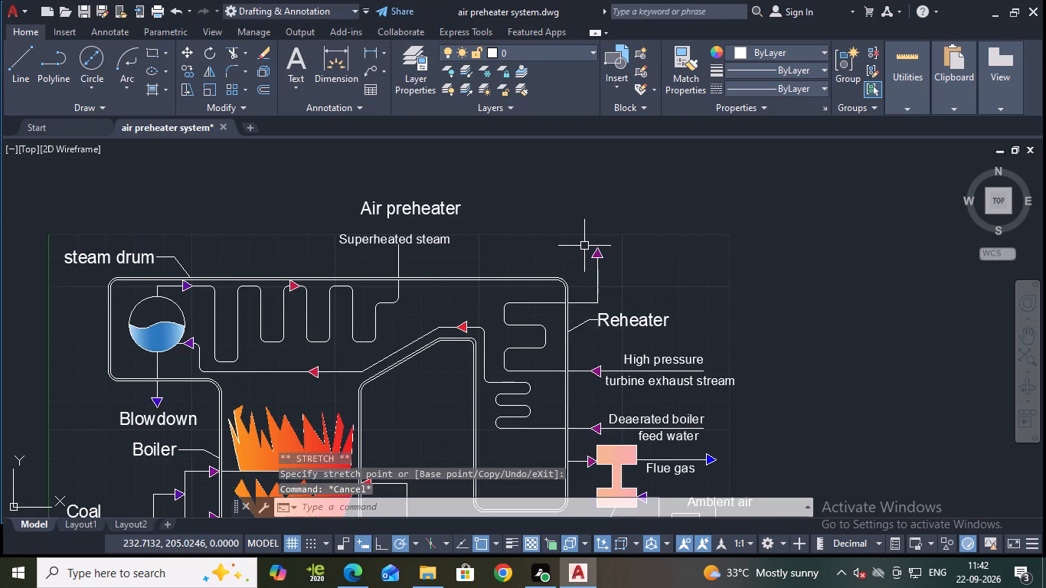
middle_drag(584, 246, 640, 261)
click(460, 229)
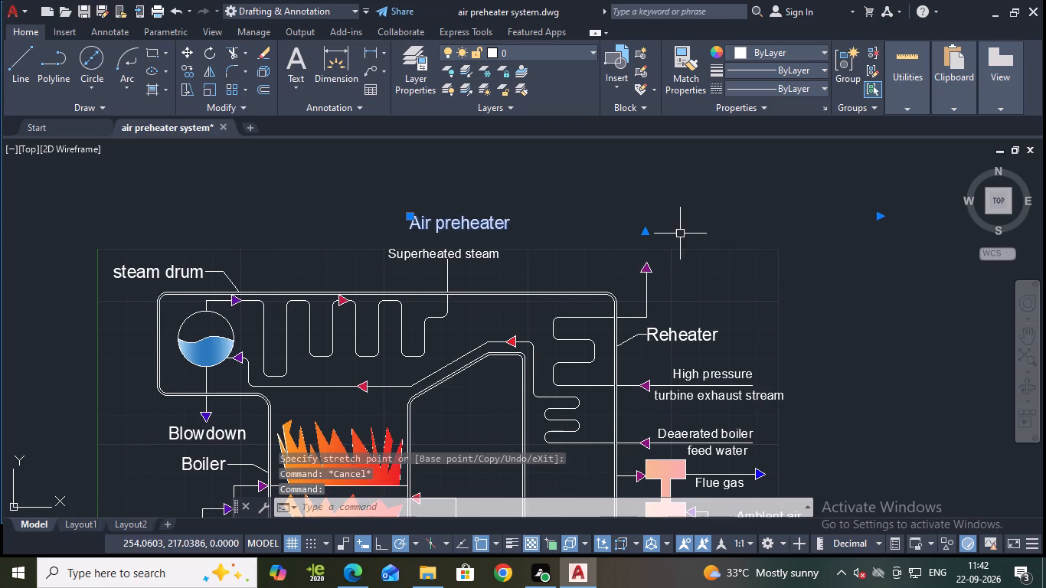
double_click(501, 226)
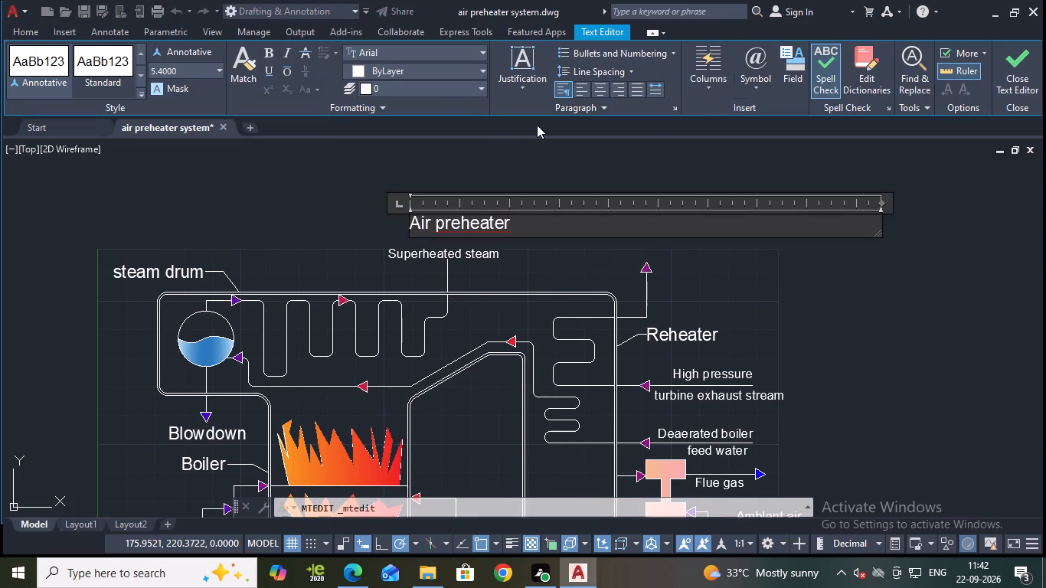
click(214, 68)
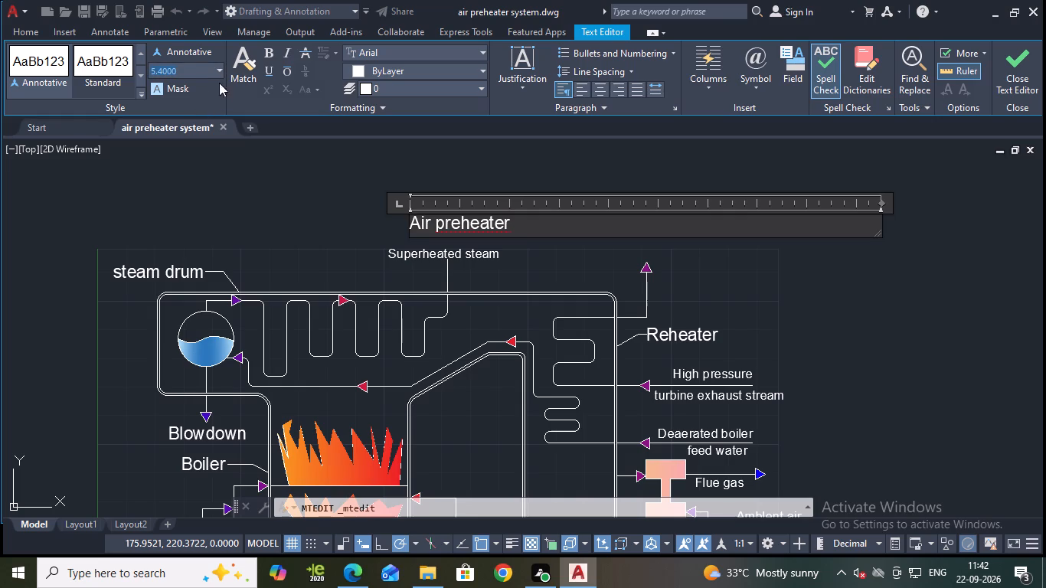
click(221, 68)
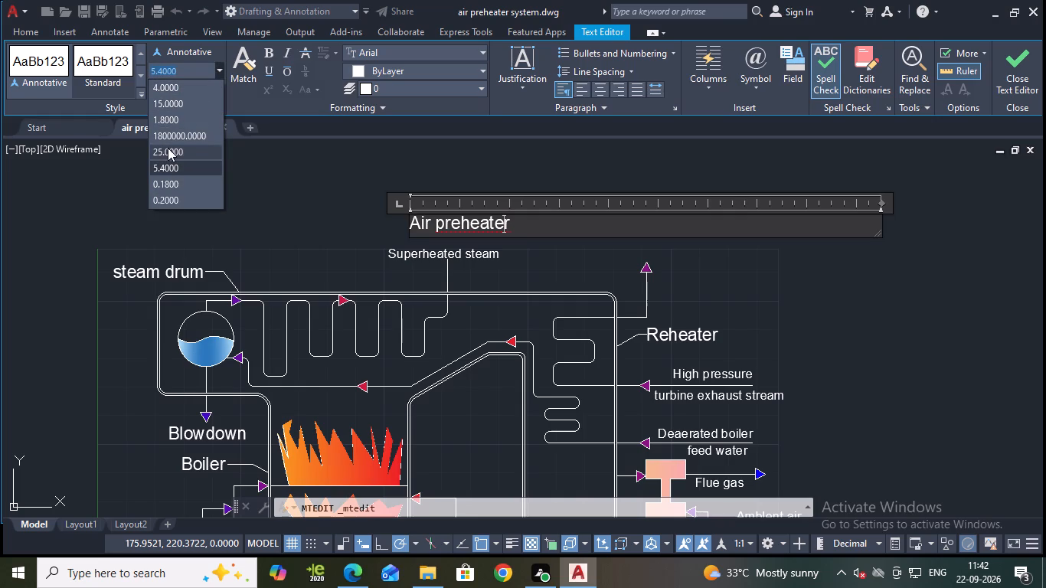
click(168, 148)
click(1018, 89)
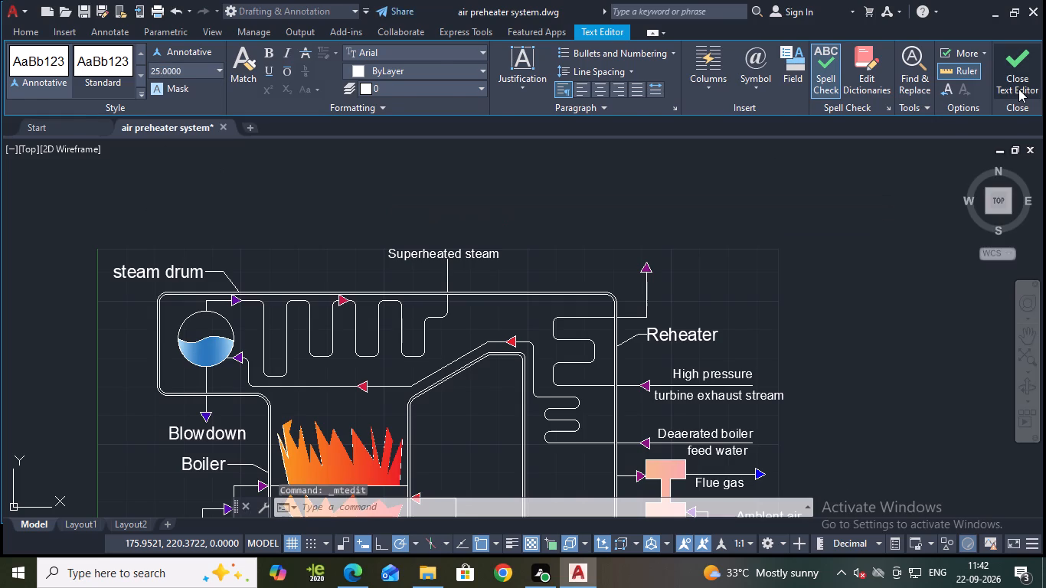
Erase the "Air preheater" title above the diagram.
click(476, 230)
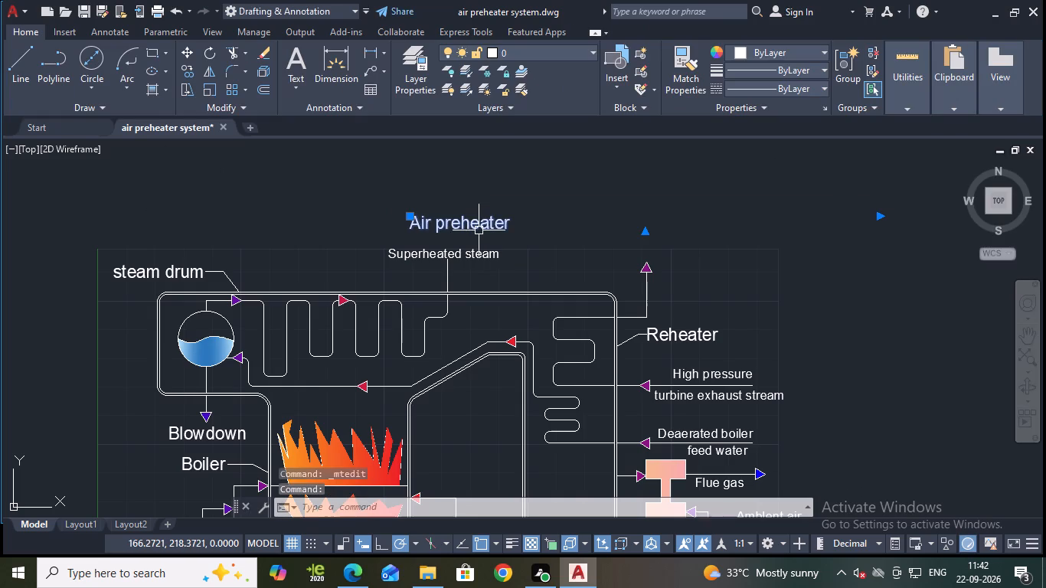
key(e)
key(Return)
Add a new multiline text title "Air preheater" above the diagram with a text height of 25.
scroll(480, 230, down, 1)
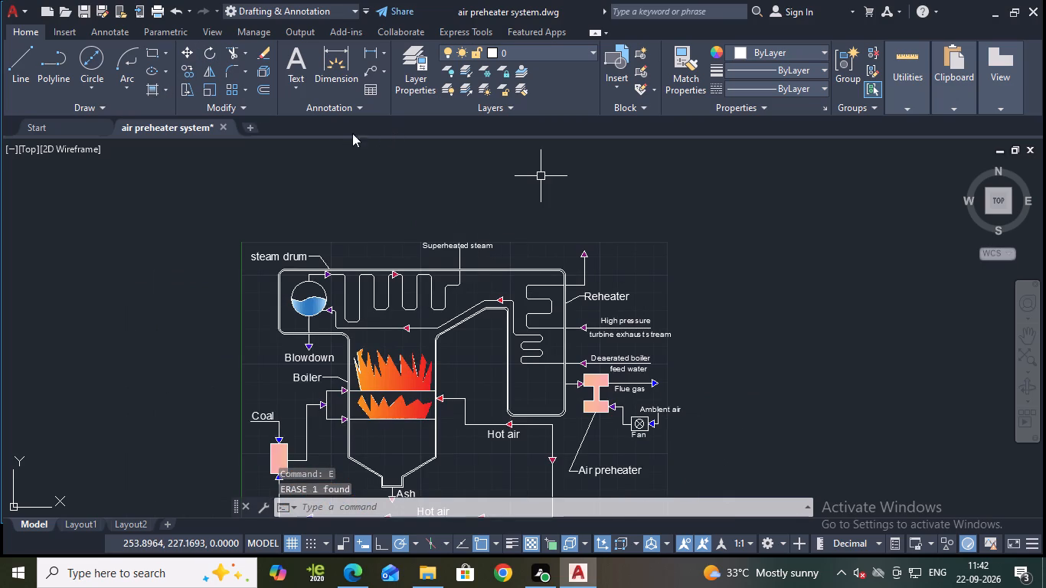
text(mt)
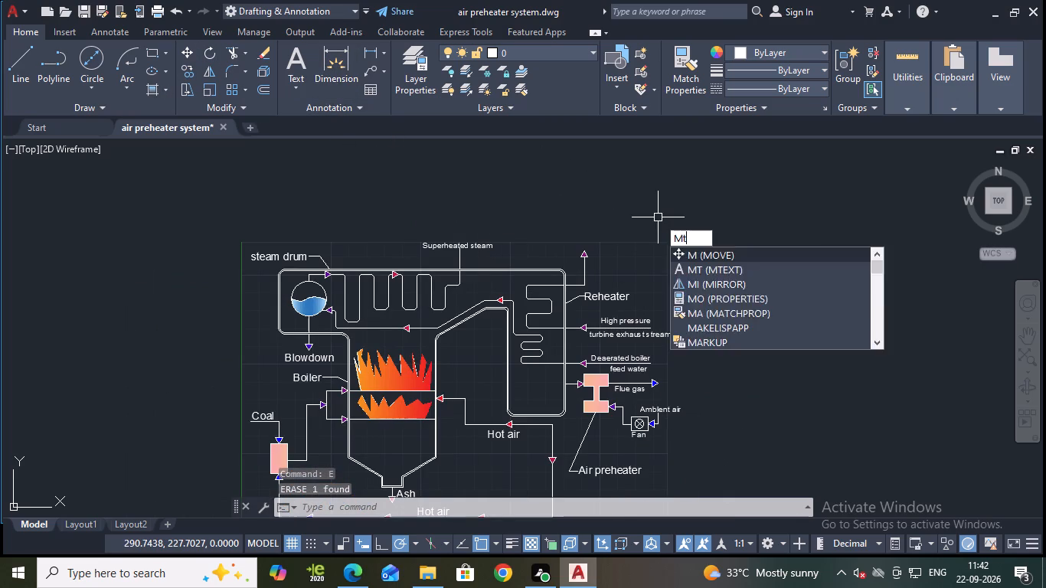
key(Return)
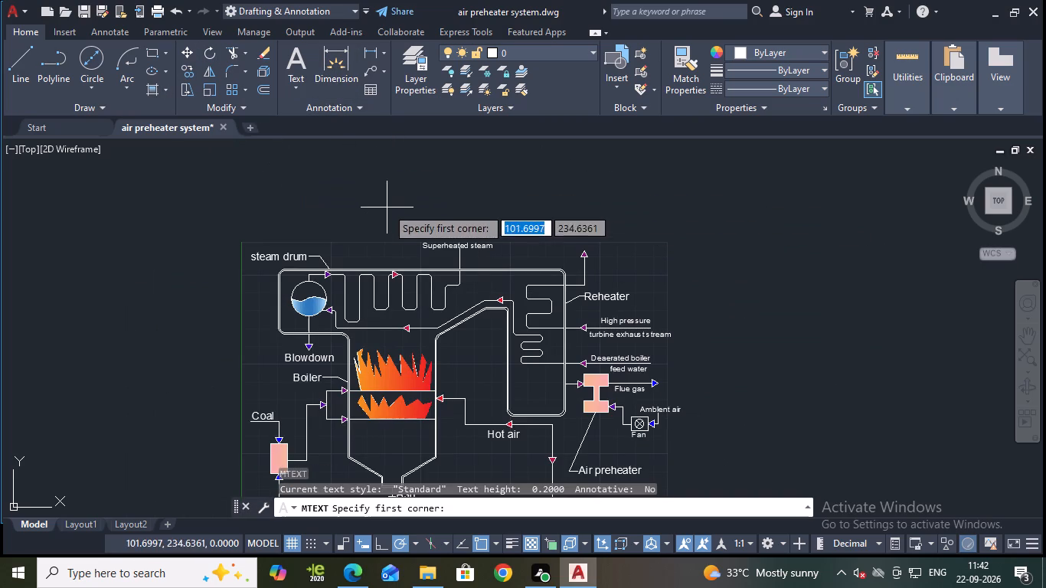
click(364, 191)
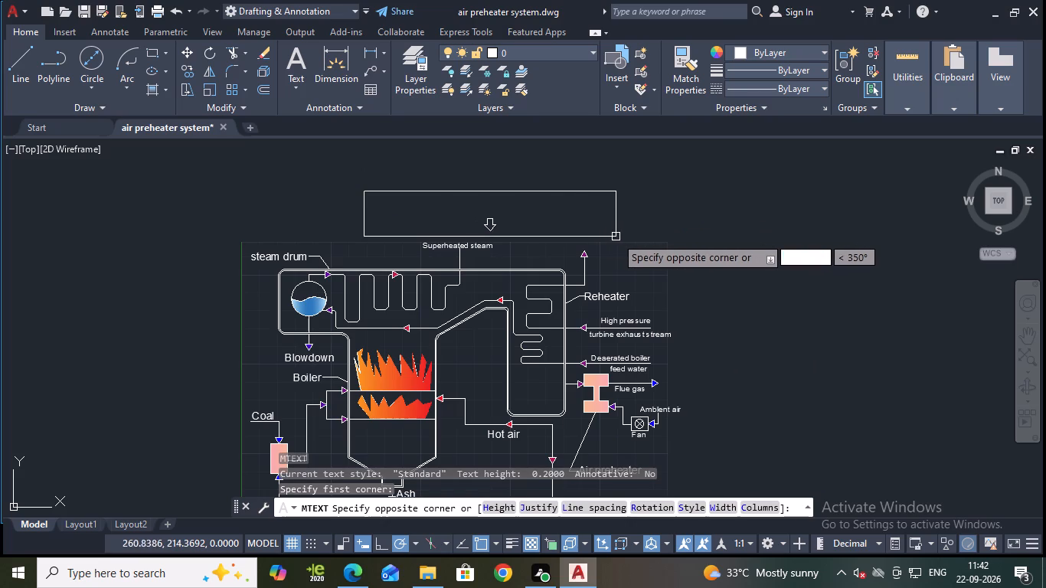
click(618, 237)
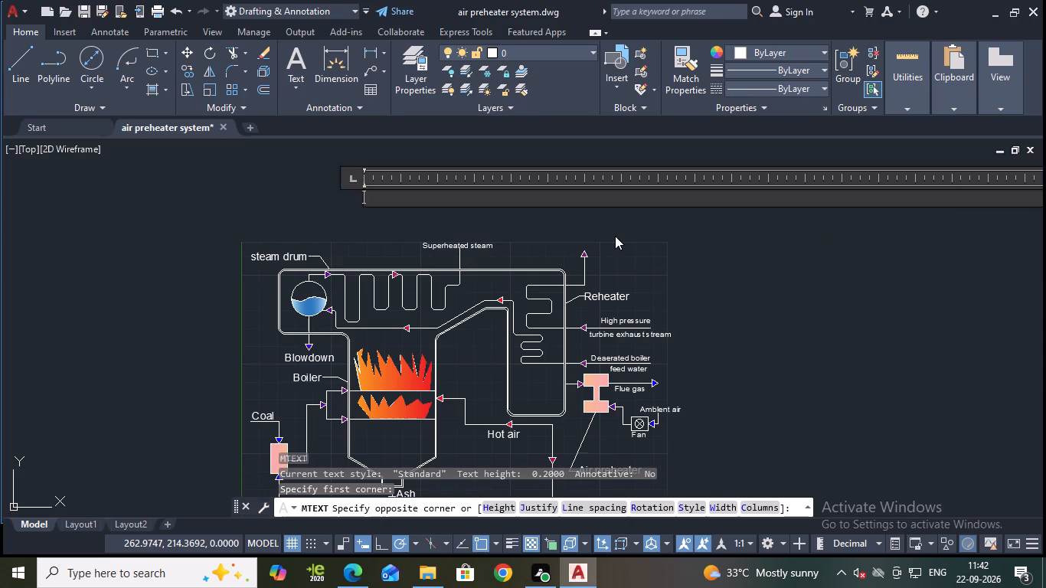
click(215, 70)
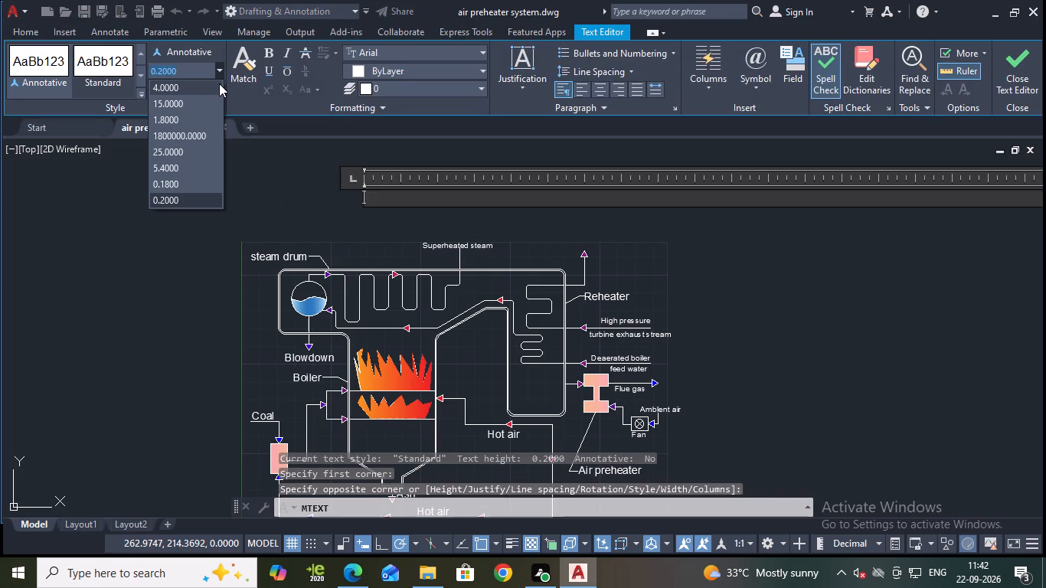
click(169, 149)
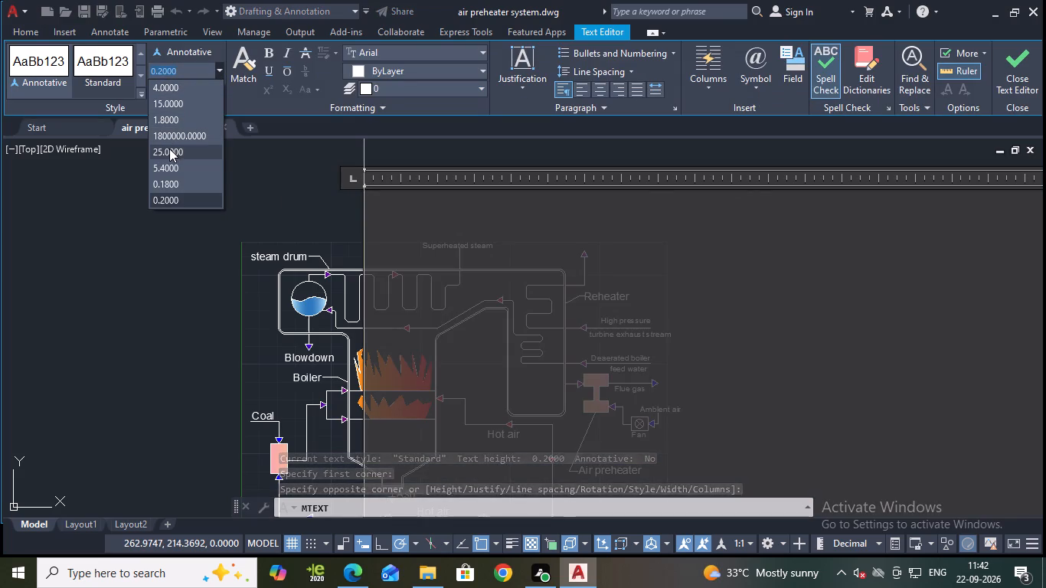
key(a)
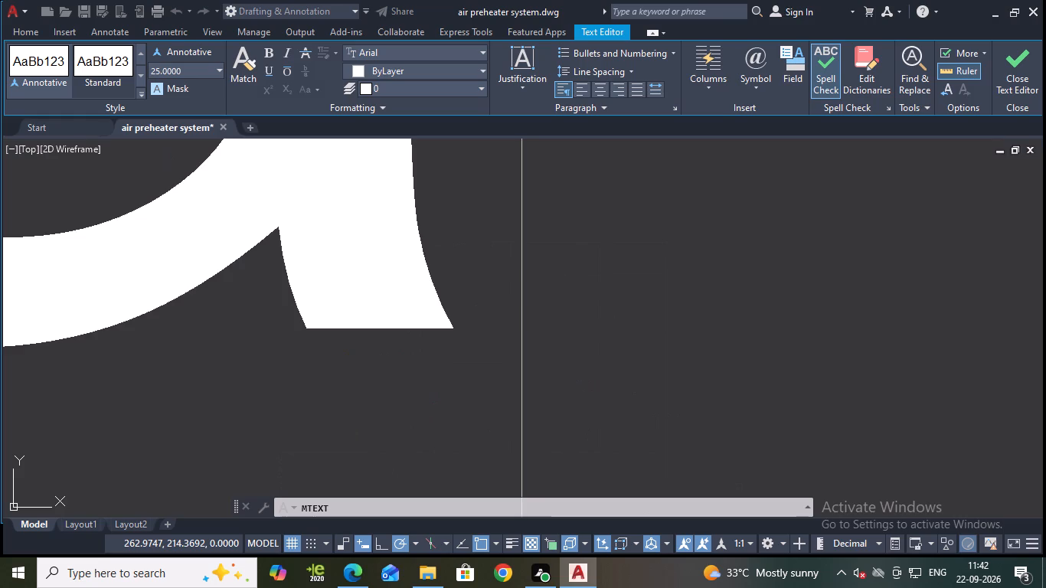
key(BackSpace)
key(a)
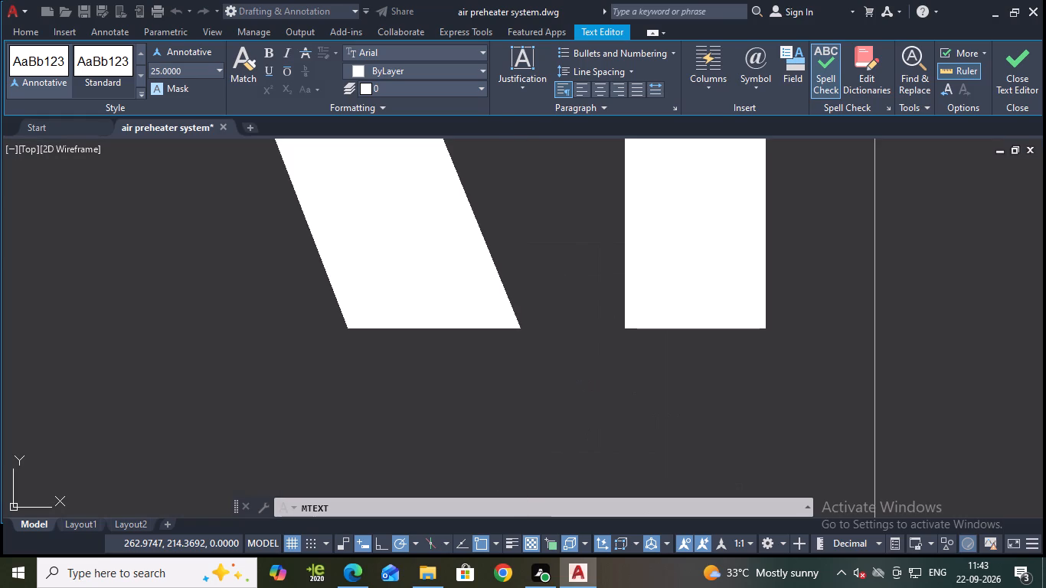
text(reheater)
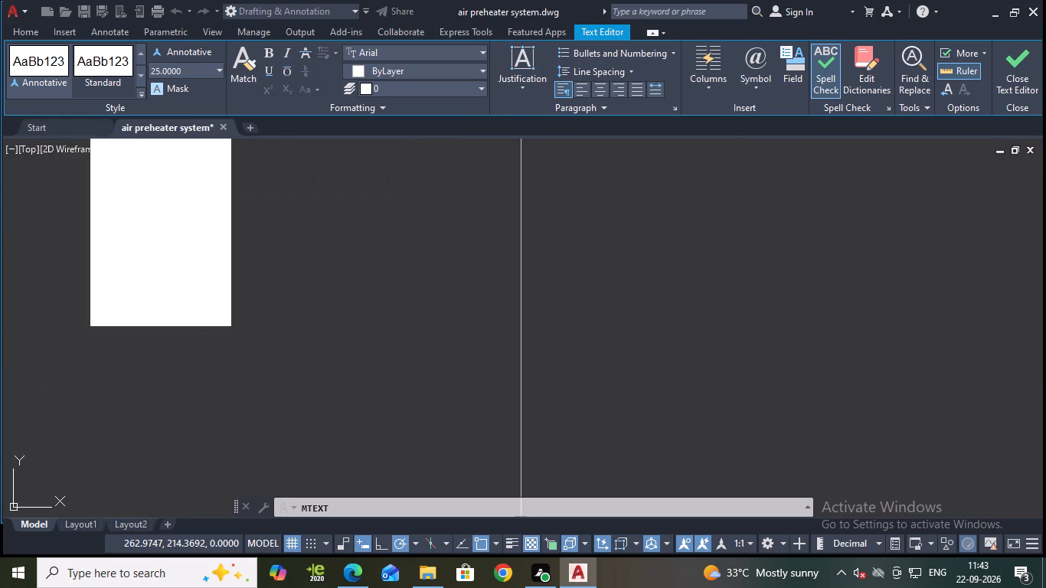
click(1002, 92)
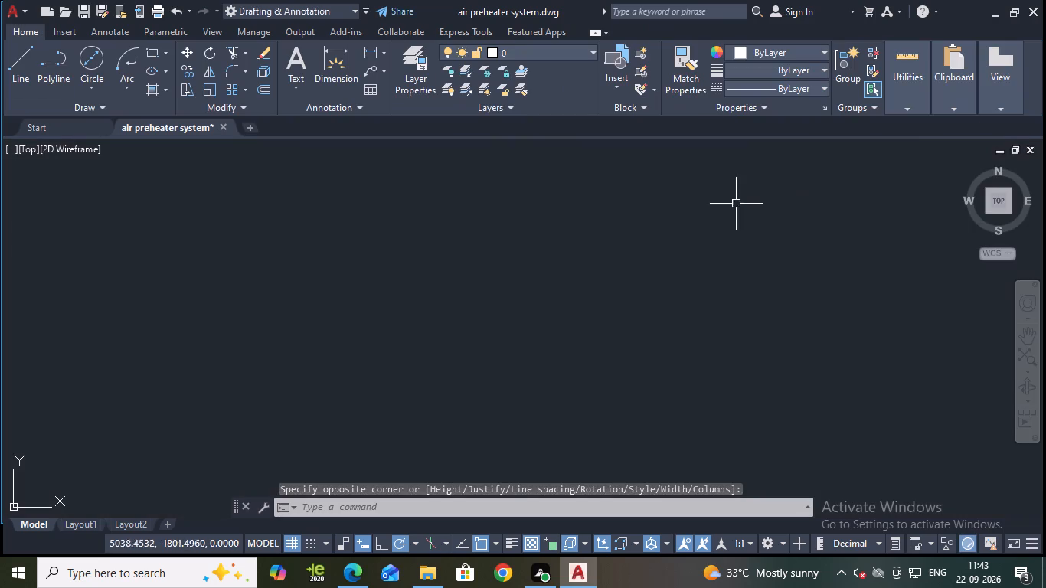
Shorten the new title's text column so "Air" and "preheater" sit side by side above the diagram.
scroll(676, 231, down, 4)
scroll(574, 269, down, 6)
scroll(455, 250, up, 3)
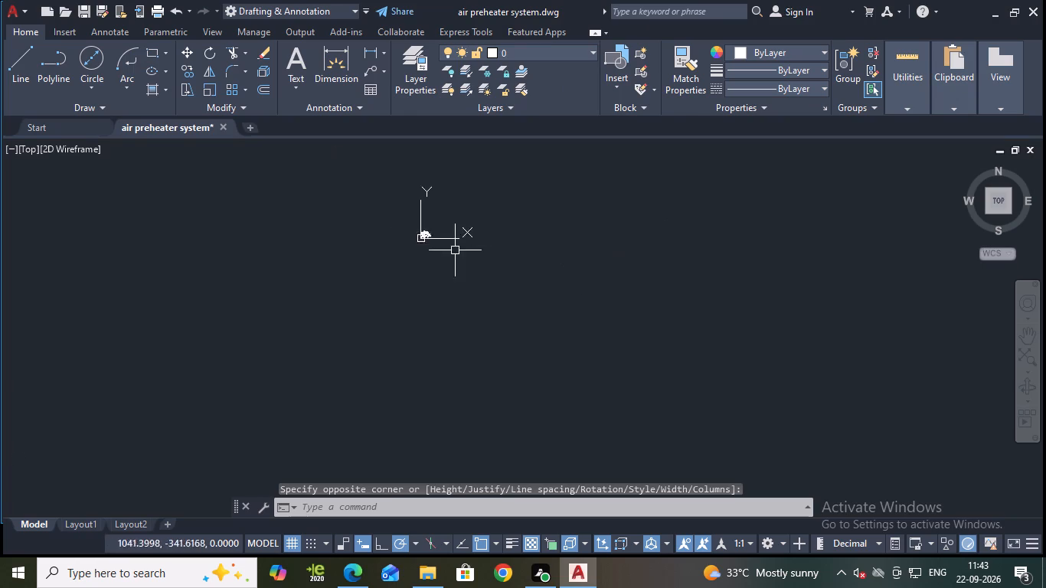
scroll(439, 232, up, 2)
middle_drag(413, 197, 483, 266)
scroll(418, 290, up, 3)
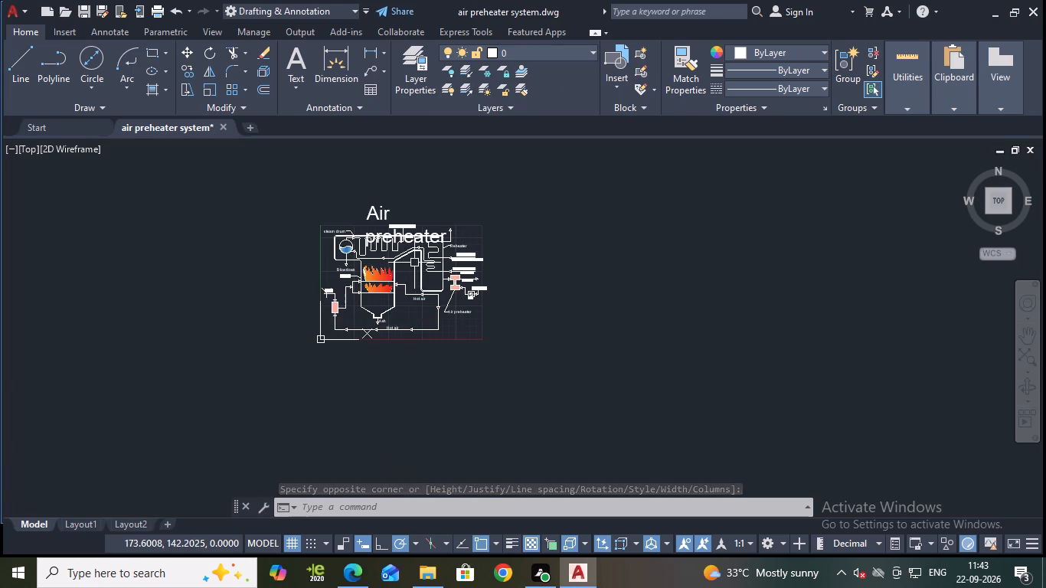
scroll(412, 248, up, 2)
middle_drag(431, 197, 472, 237)
middle_drag(464, 217, 557, 185)
scroll(557, 185, up, 1)
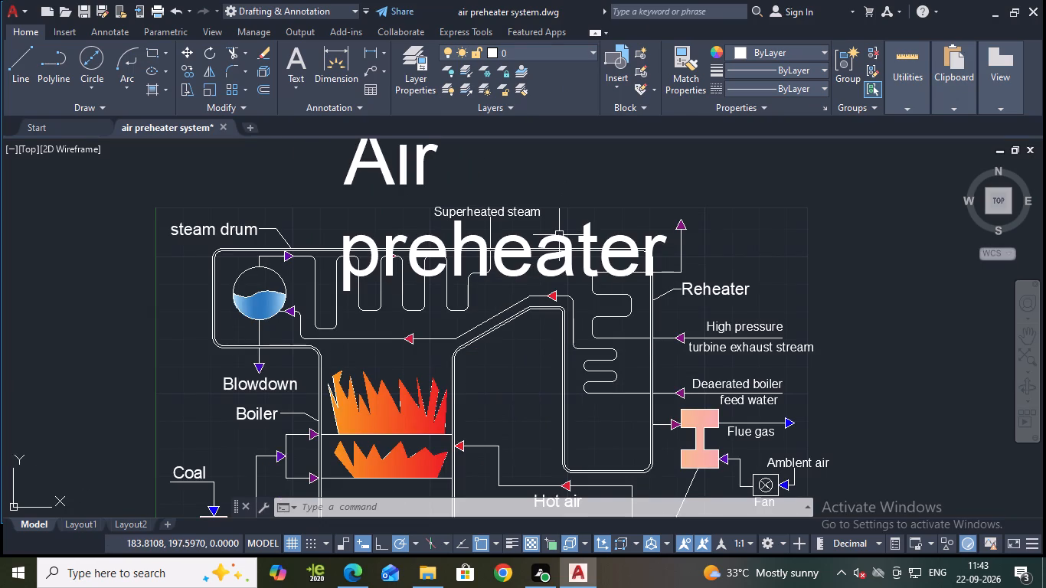
click(559, 235)
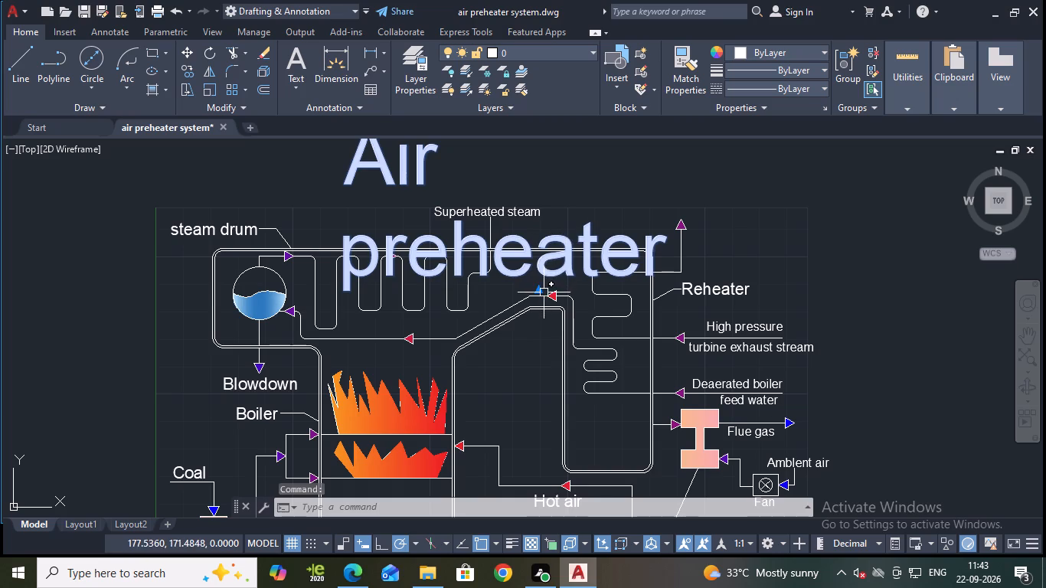
click(541, 292)
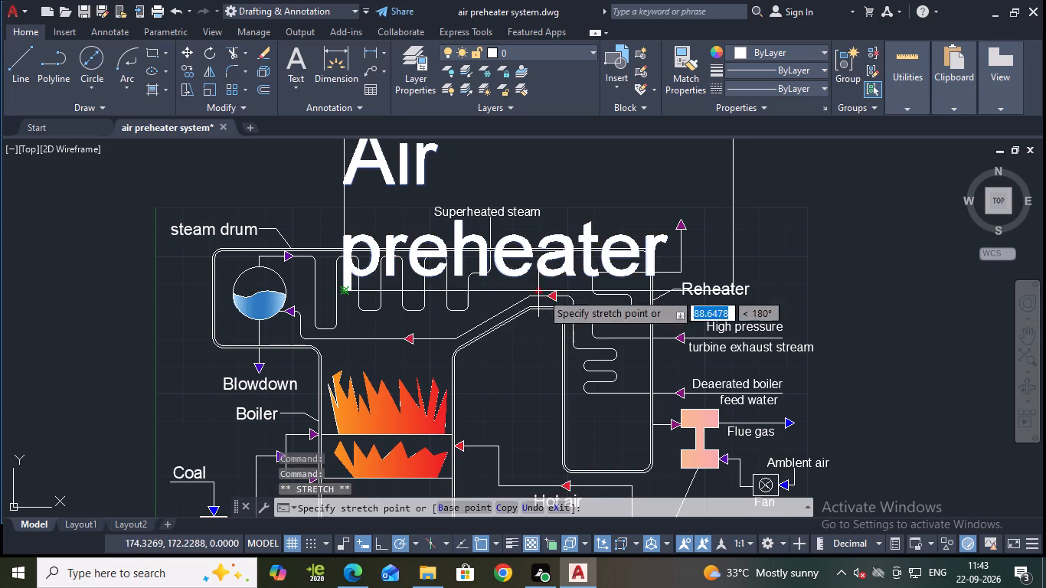
click(521, 189)
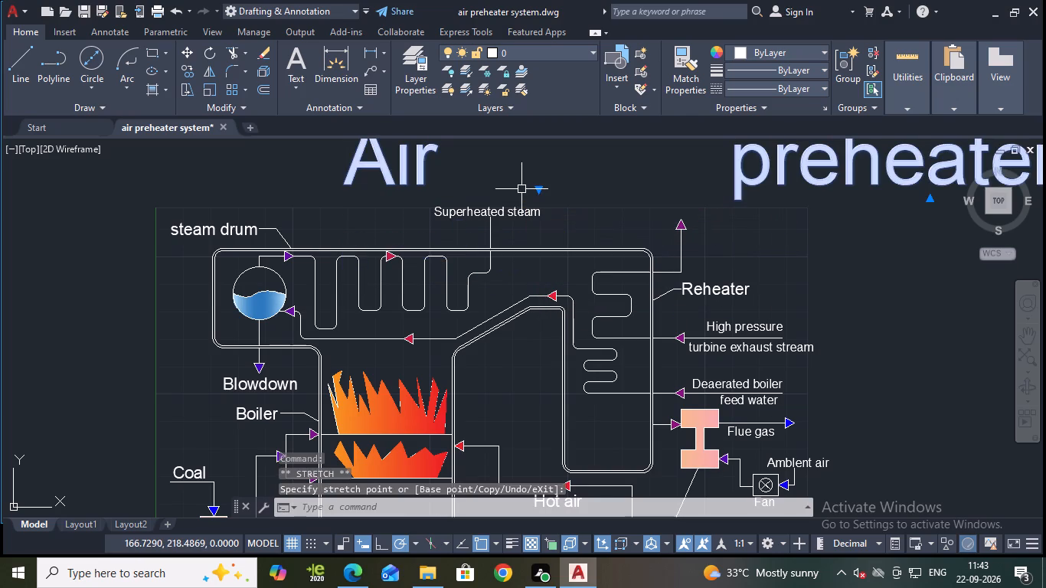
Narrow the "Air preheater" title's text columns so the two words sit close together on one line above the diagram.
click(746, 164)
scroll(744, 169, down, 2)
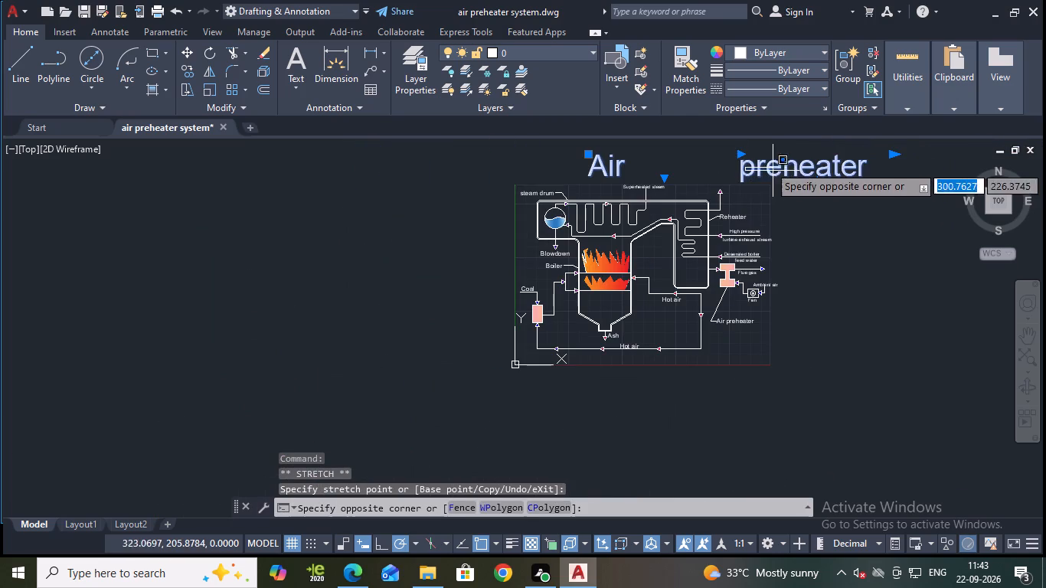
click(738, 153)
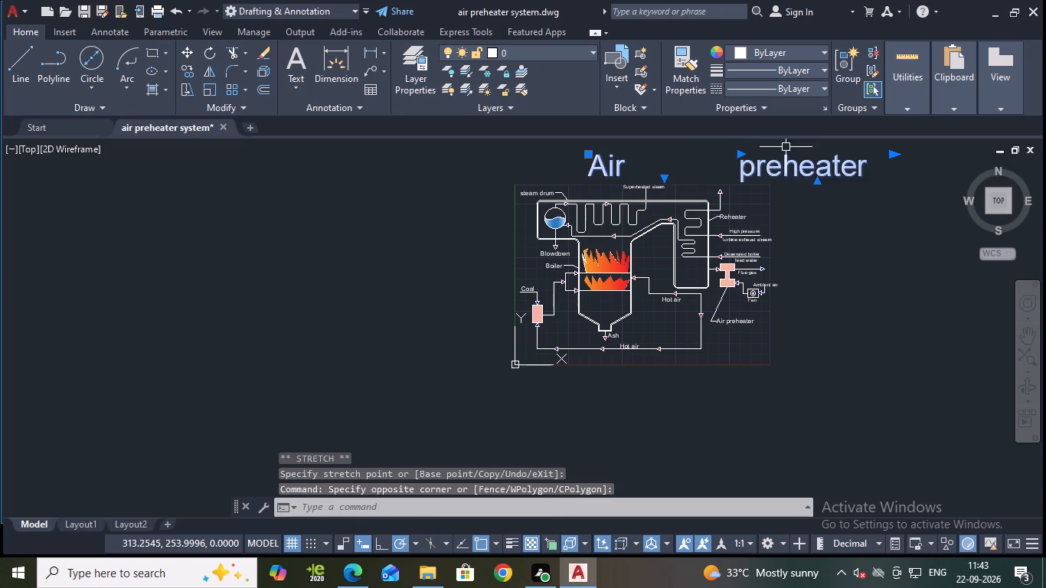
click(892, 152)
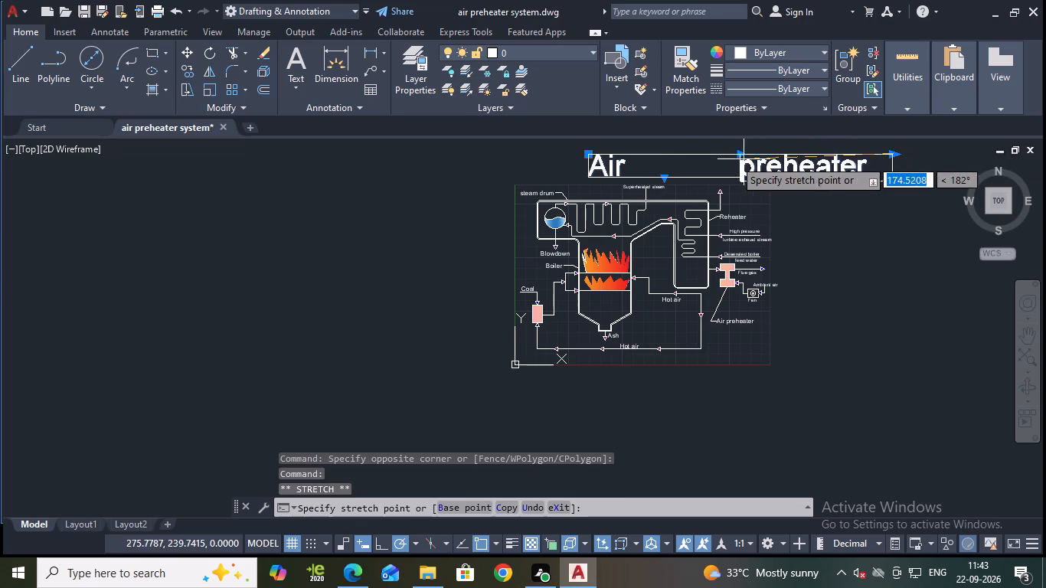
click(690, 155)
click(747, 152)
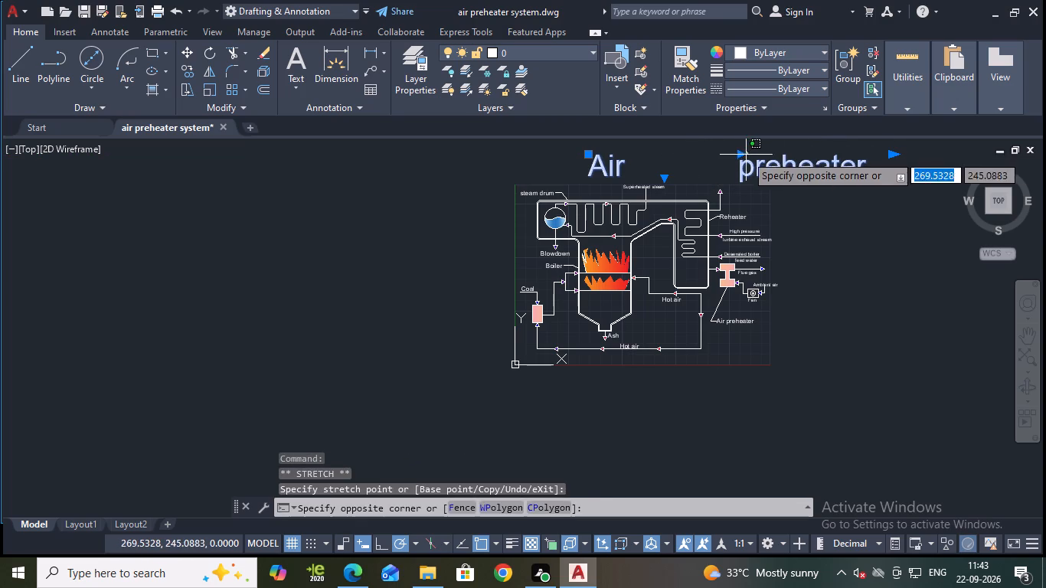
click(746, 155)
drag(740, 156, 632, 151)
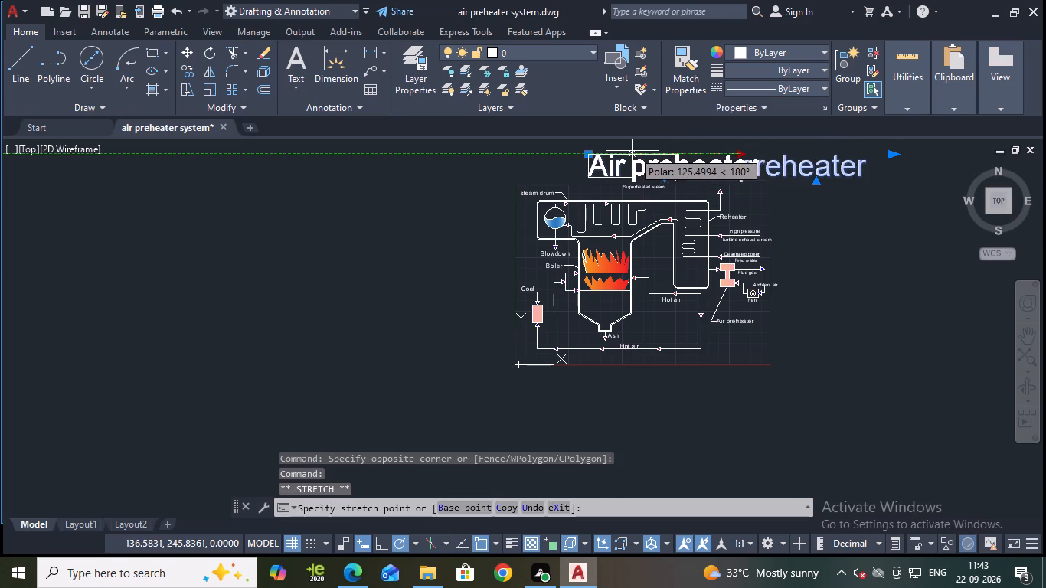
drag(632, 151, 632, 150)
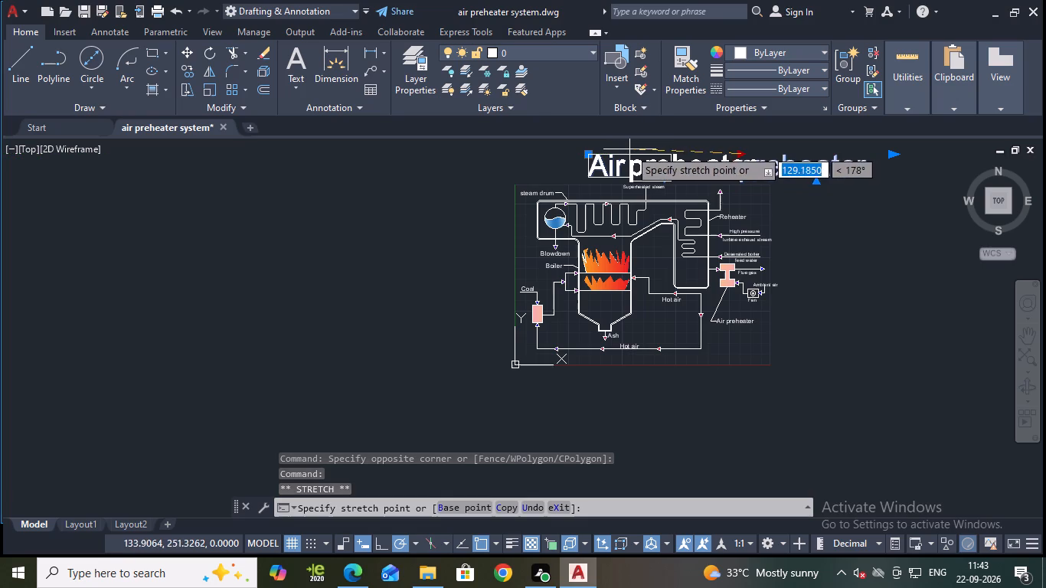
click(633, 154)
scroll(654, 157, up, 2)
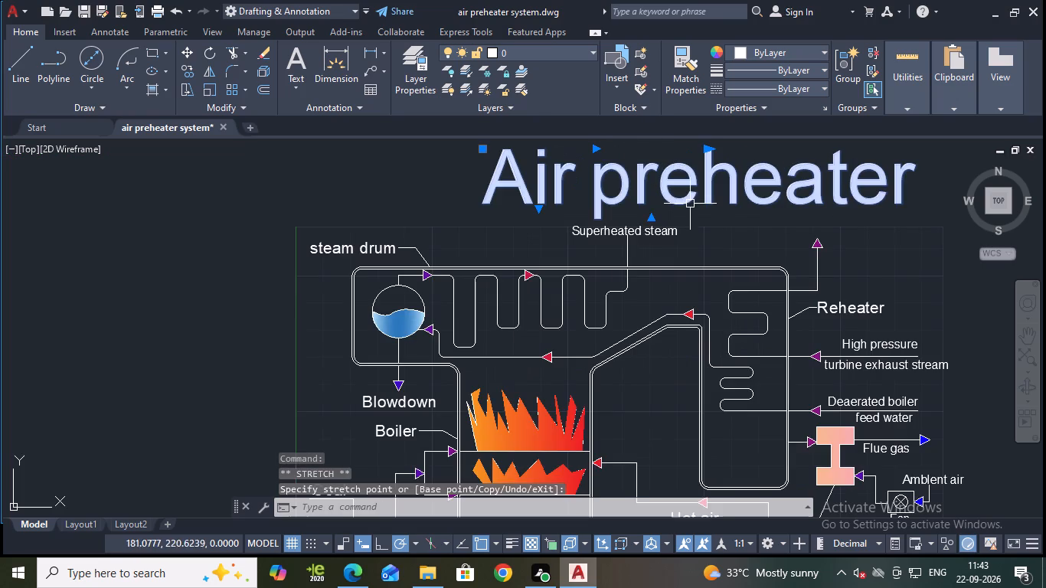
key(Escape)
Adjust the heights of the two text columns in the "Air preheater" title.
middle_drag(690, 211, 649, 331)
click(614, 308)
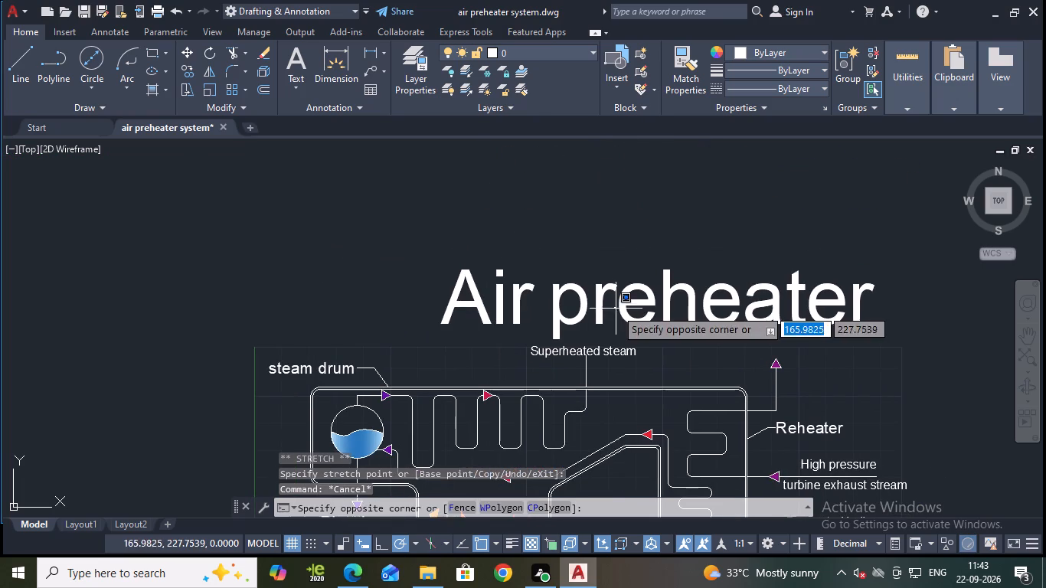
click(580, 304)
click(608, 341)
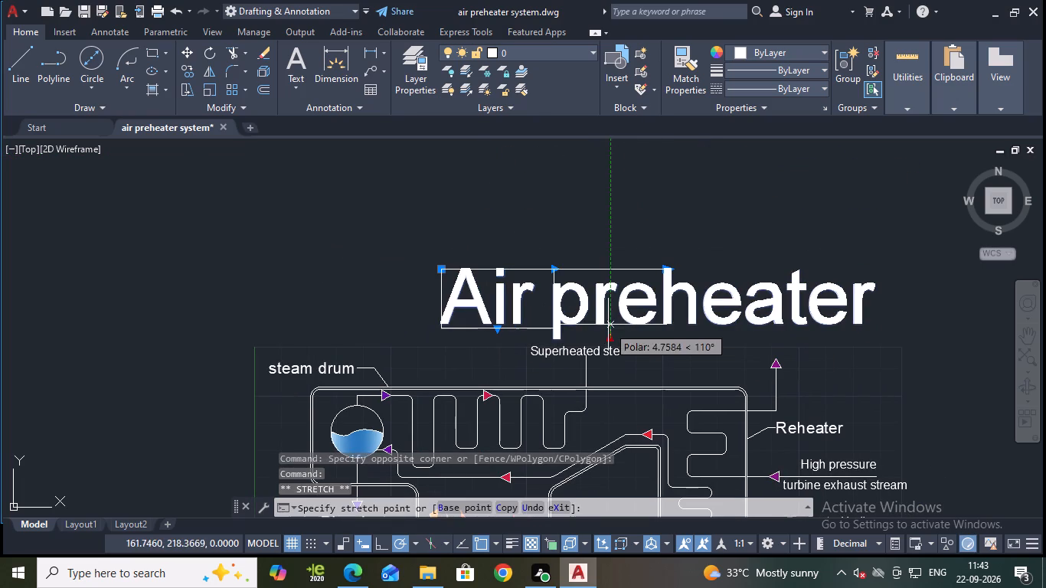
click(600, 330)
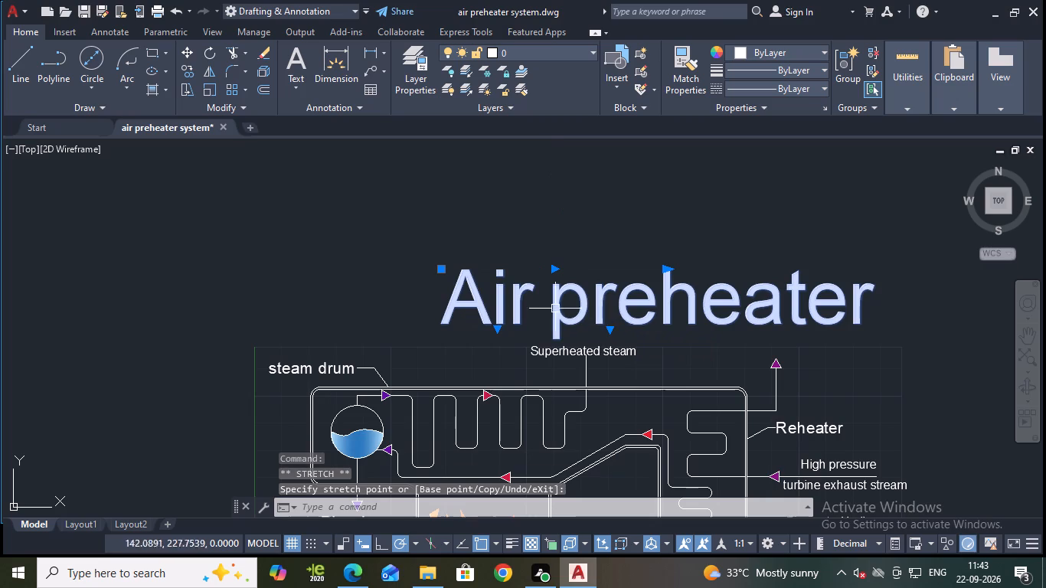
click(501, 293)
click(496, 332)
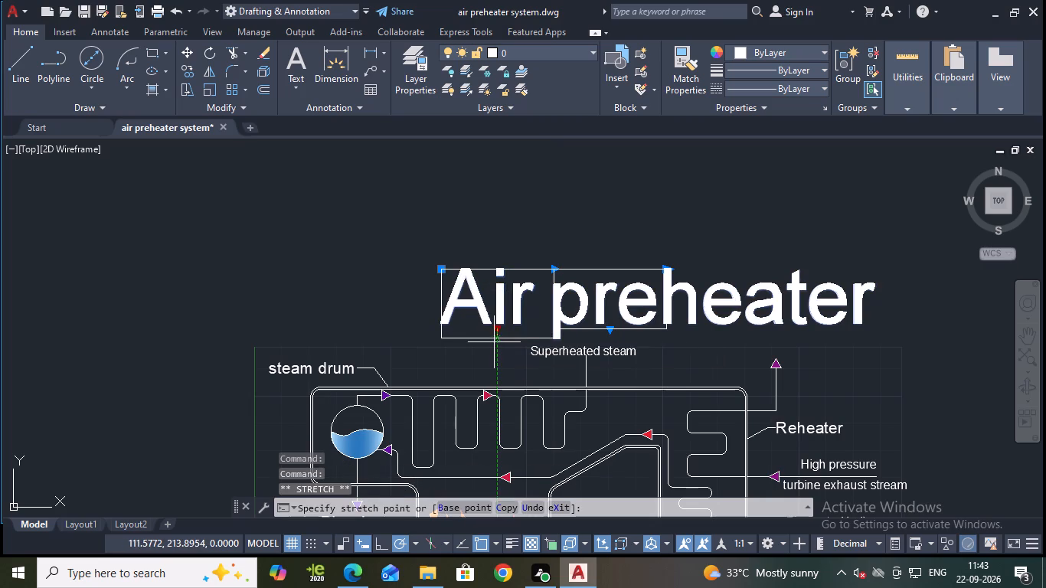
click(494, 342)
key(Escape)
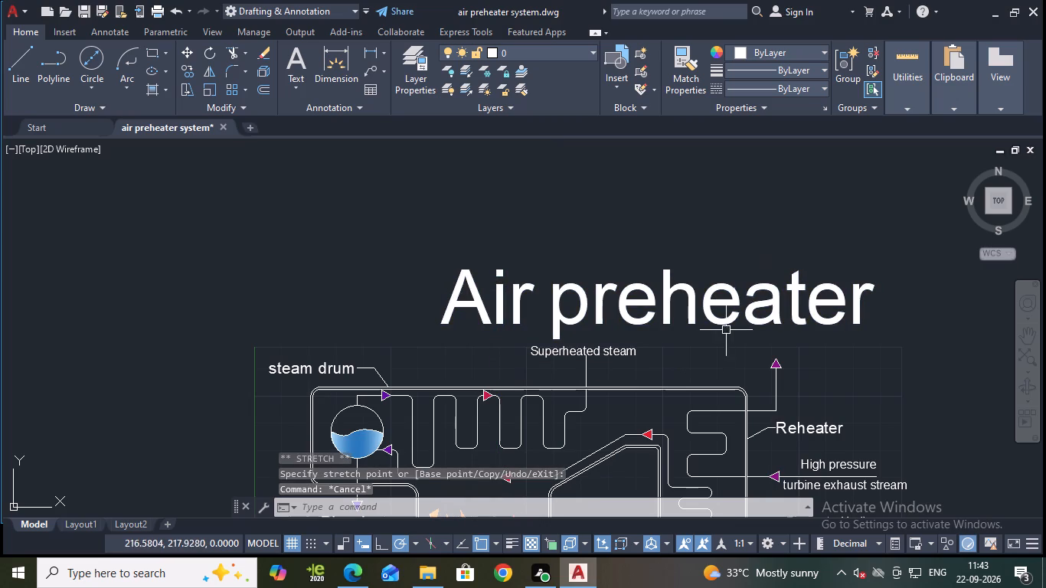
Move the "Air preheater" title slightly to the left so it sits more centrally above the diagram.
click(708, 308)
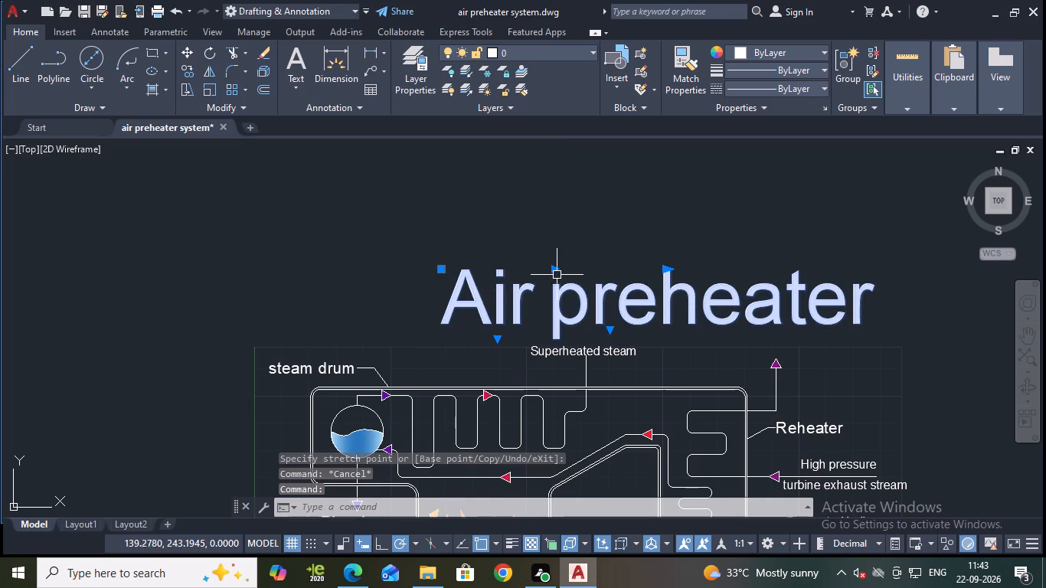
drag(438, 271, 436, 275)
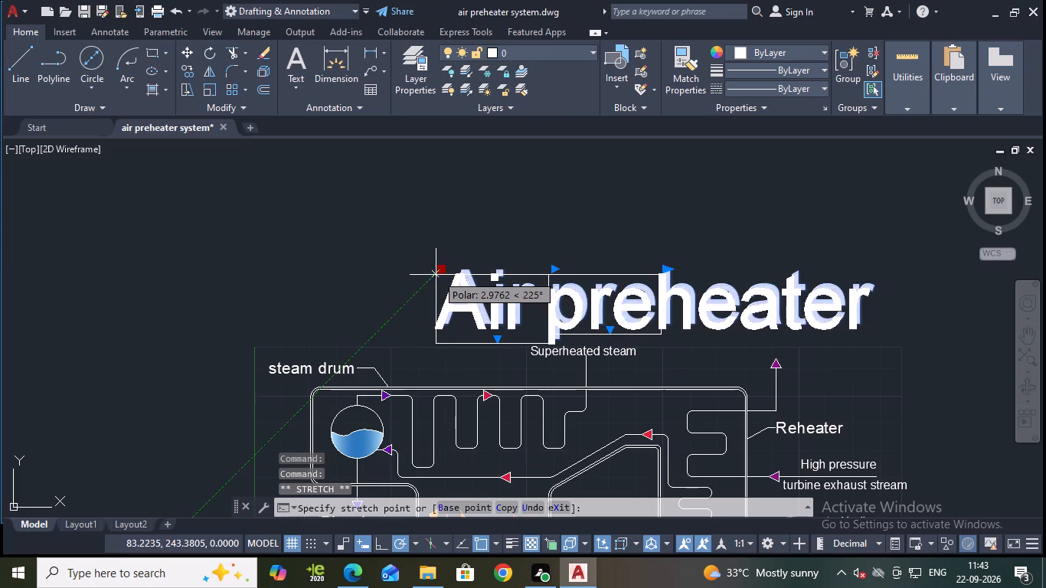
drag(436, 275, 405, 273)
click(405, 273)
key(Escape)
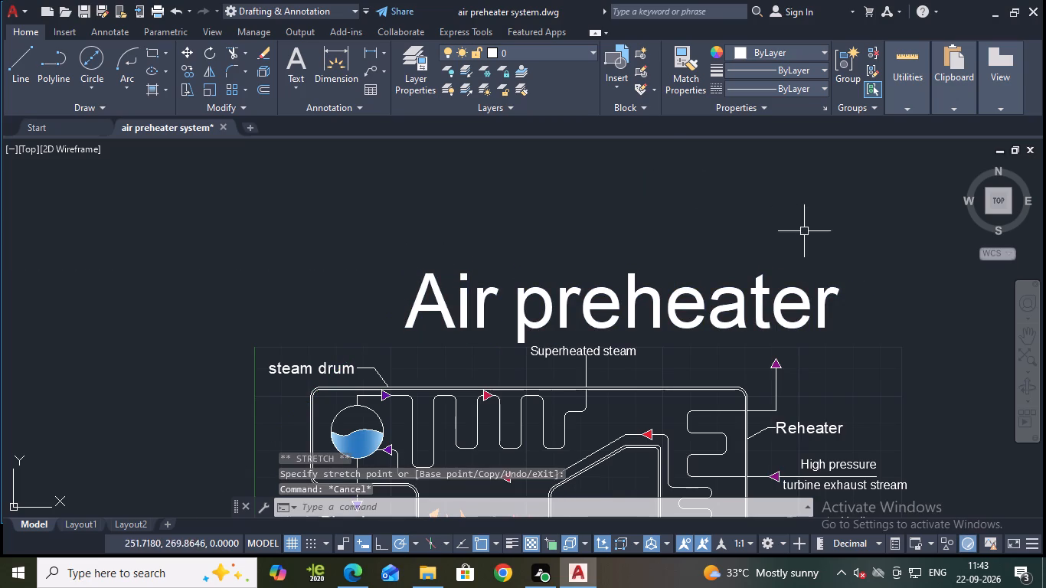
Save the air preheater system drawing with the title above the diagram.
scroll(687, 312, down, 3)
scroll(750, 318, up, 2)
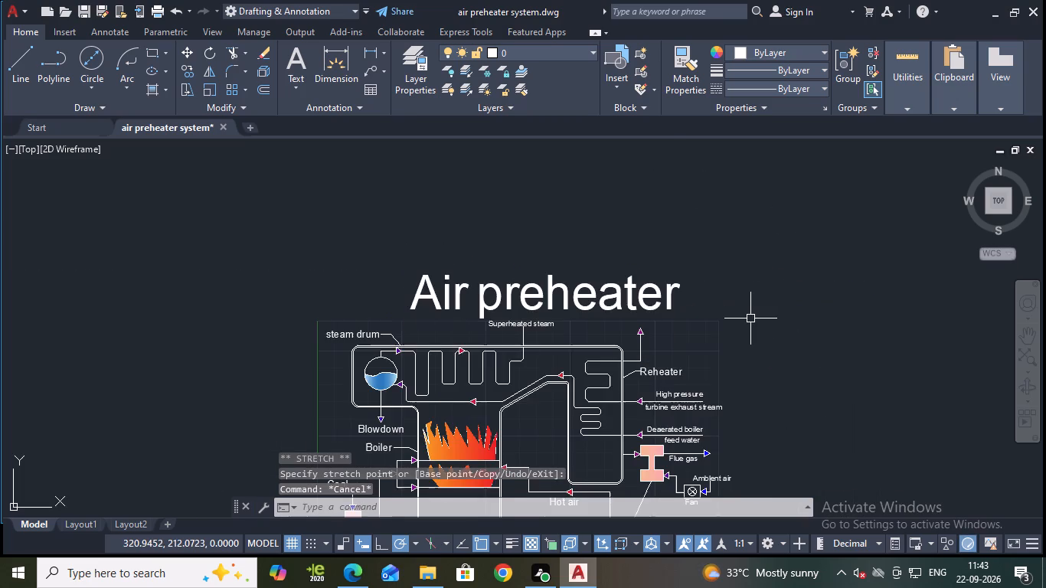
middle_drag(750, 318, 784, 232)
scroll(780, 227, up, 1)
scroll(785, 230, down, 1)
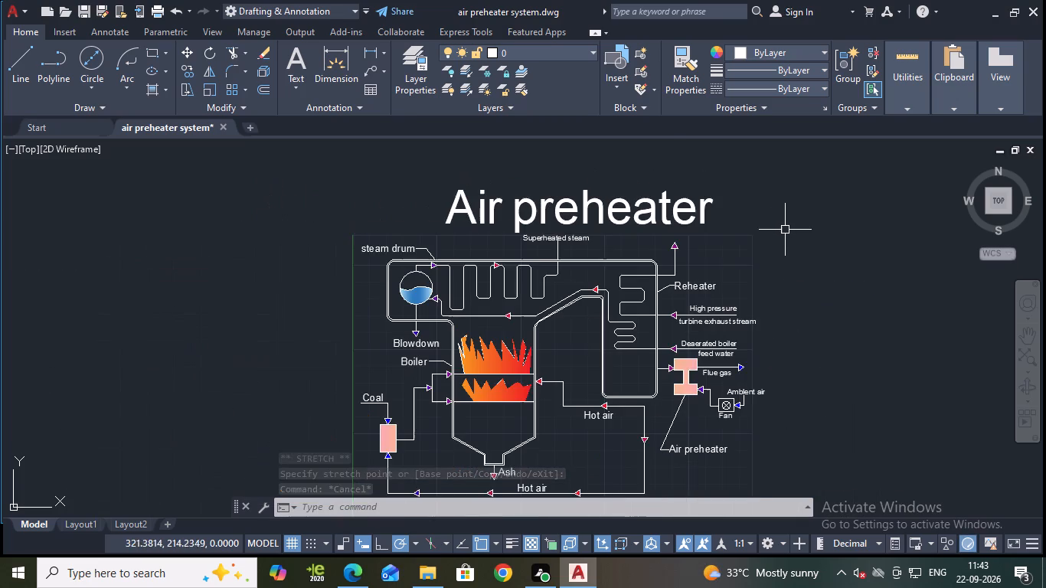
middle_drag(773, 231, 817, 187)
key(ctrl+s)
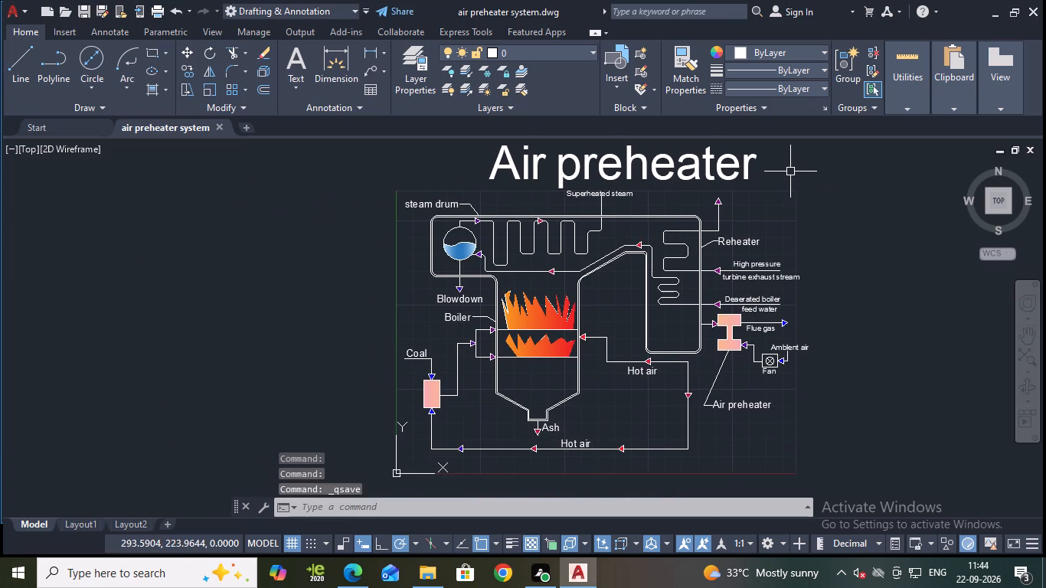
Erase the large "Air preheater" title above the diagram and save the drawing.
click(671, 161)
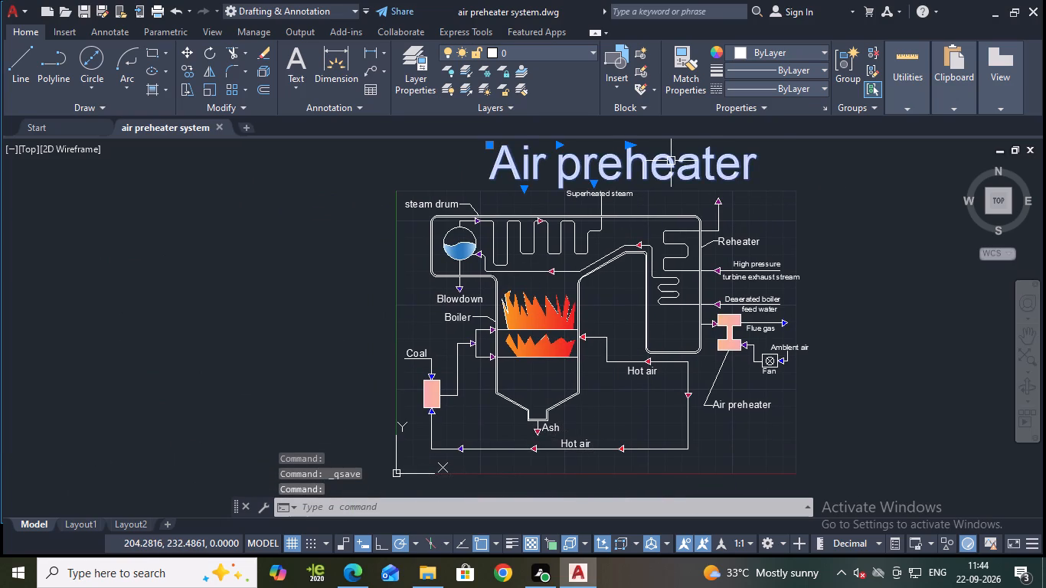
key(e)
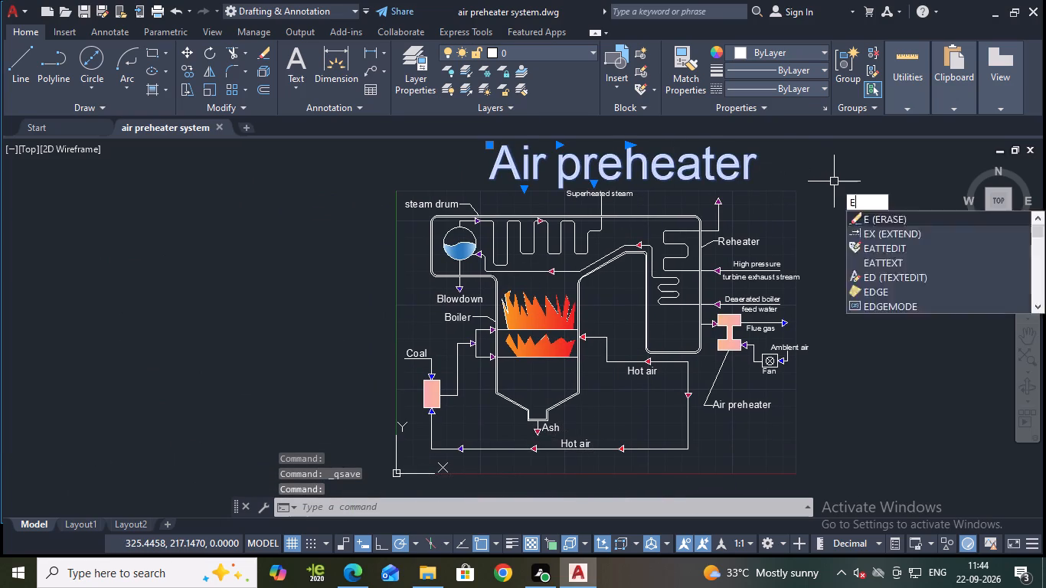
key(Return)
scroll(755, 230, up, 1)
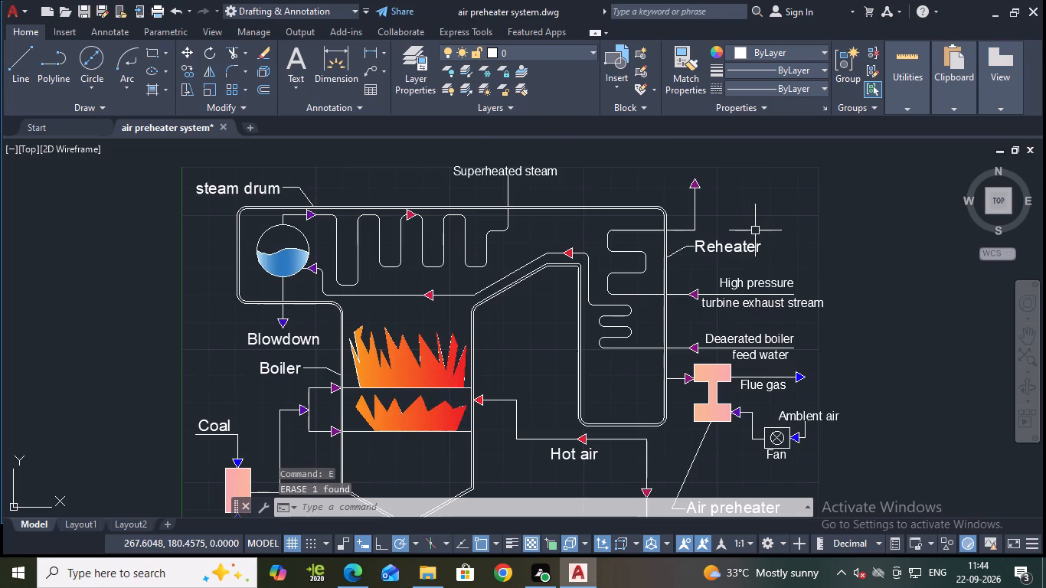
key(ctrl+s)
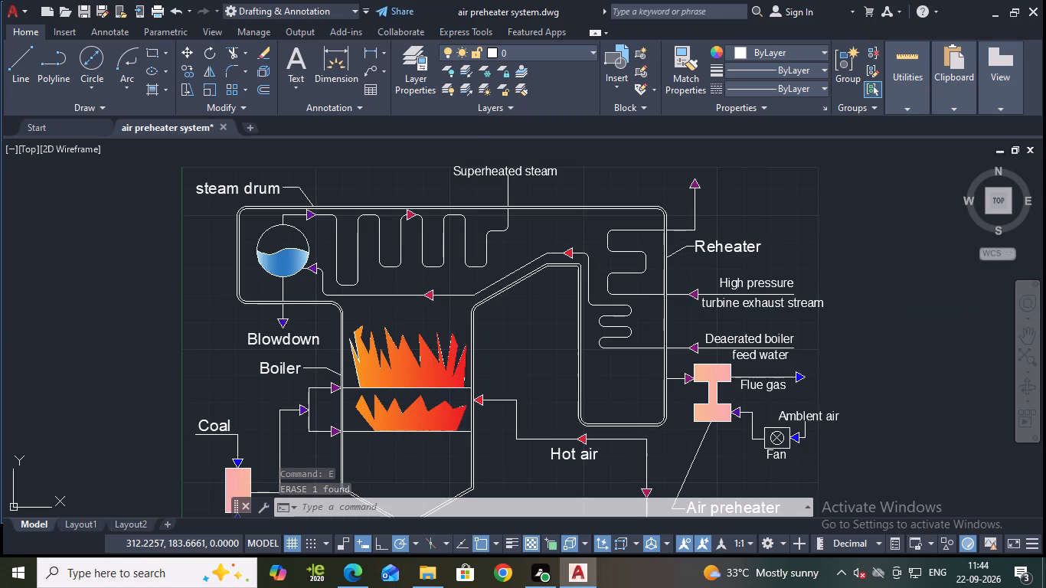
Move the entire diagram about 14 units down and slightly left within the grid area, and save the drawing.
scroll(520, 203, down, 1)
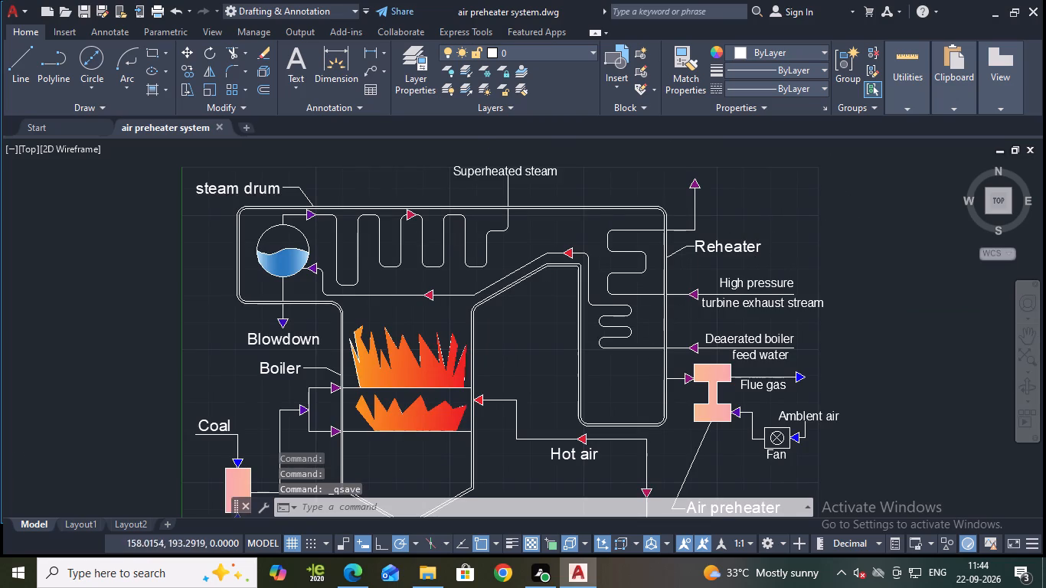
middle_drag(538, 281, 568, 254)
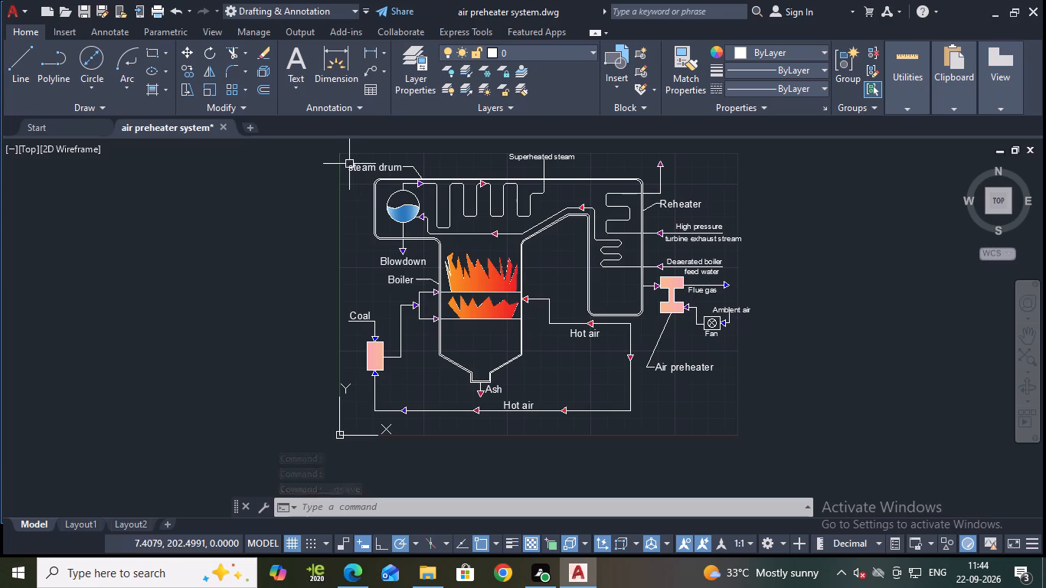
click(346, 162)
key(Escape)
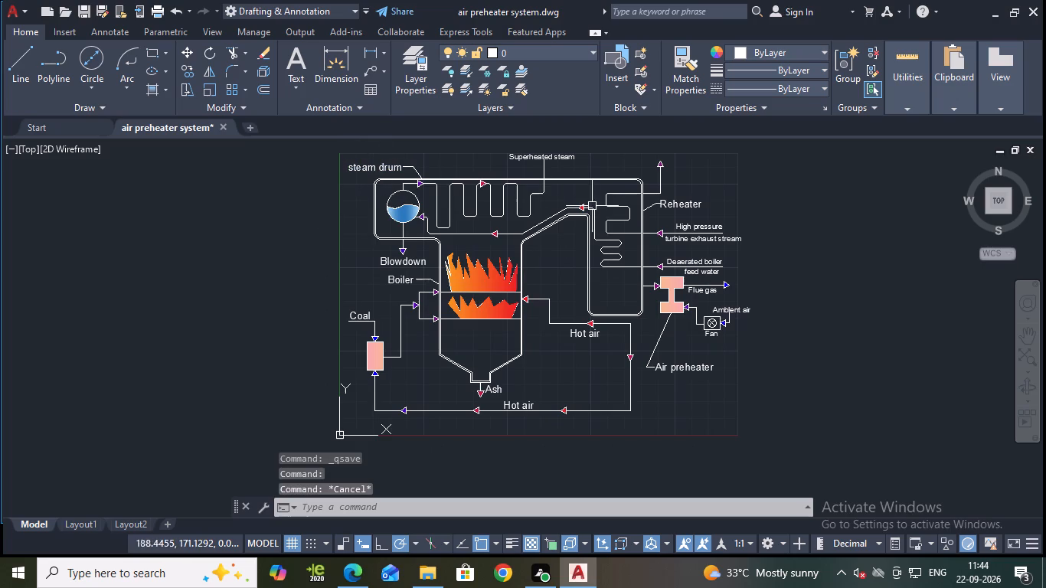
key(Escape)
key(Escape)
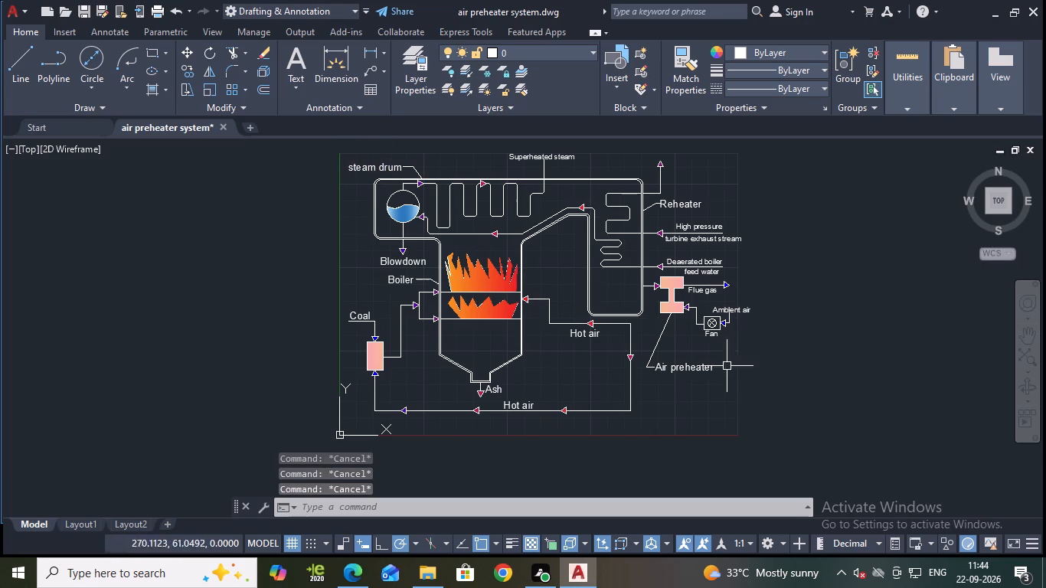
click(786, 439)
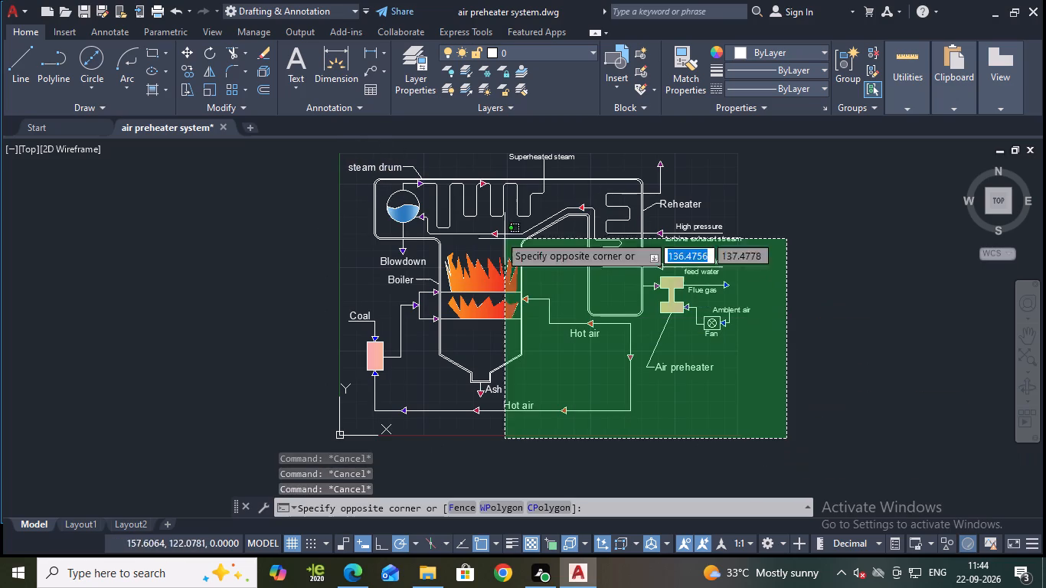
click(309, 139)
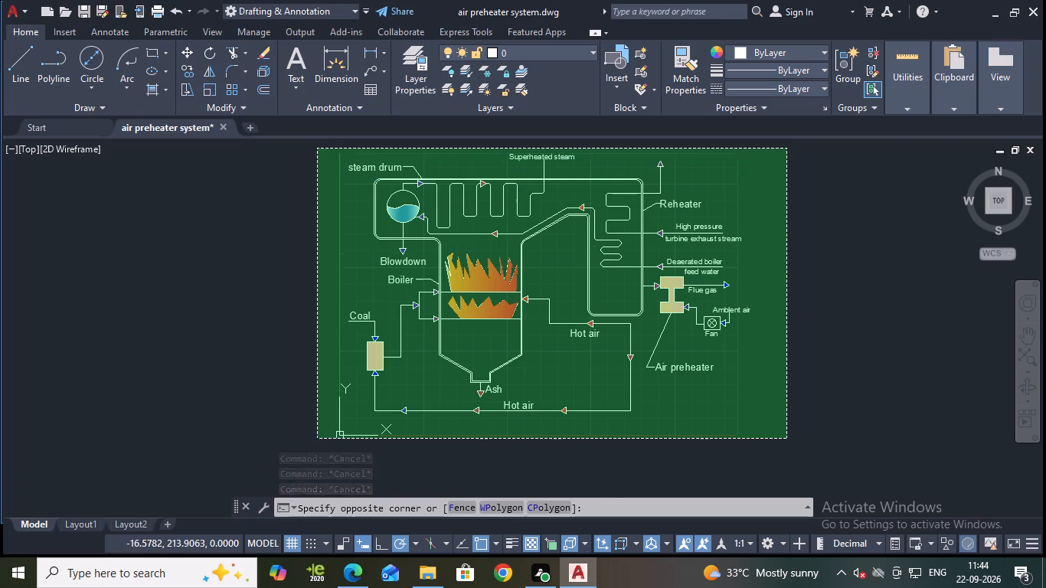
click(317, 149)
key(m)
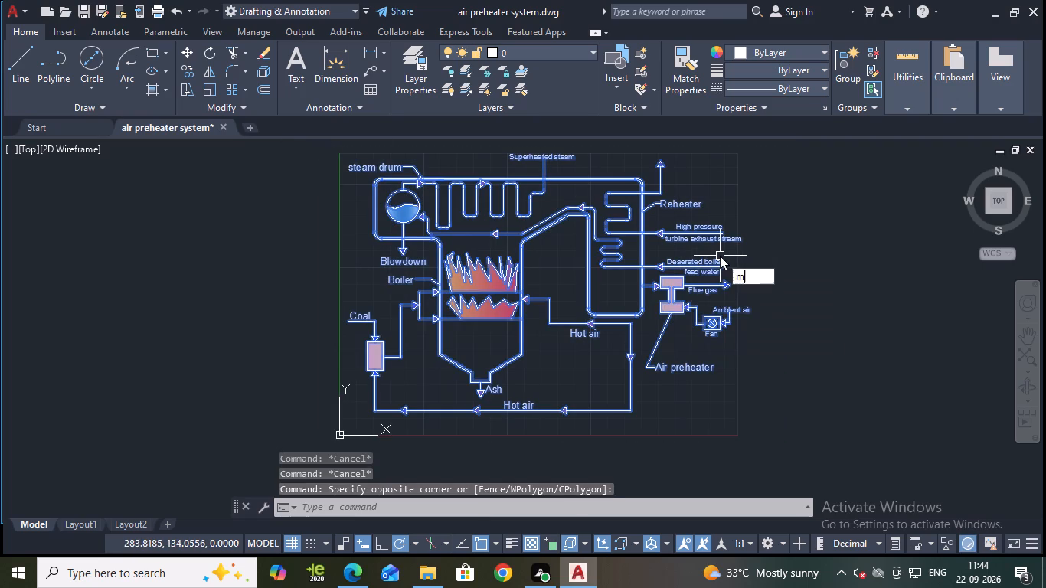
key(Return)
click(480, 234)
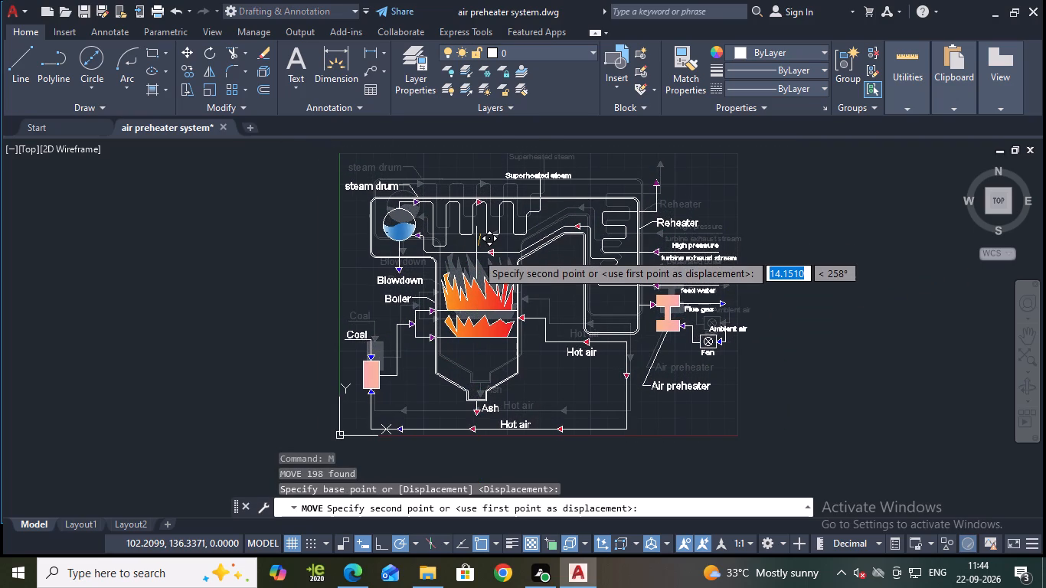
click(473, 252)
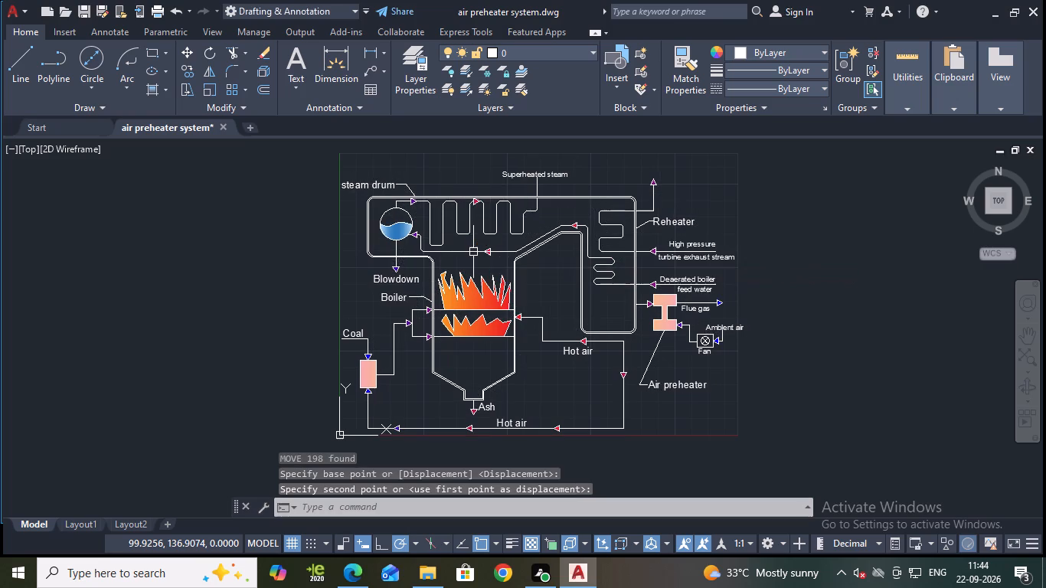
key(Escape)
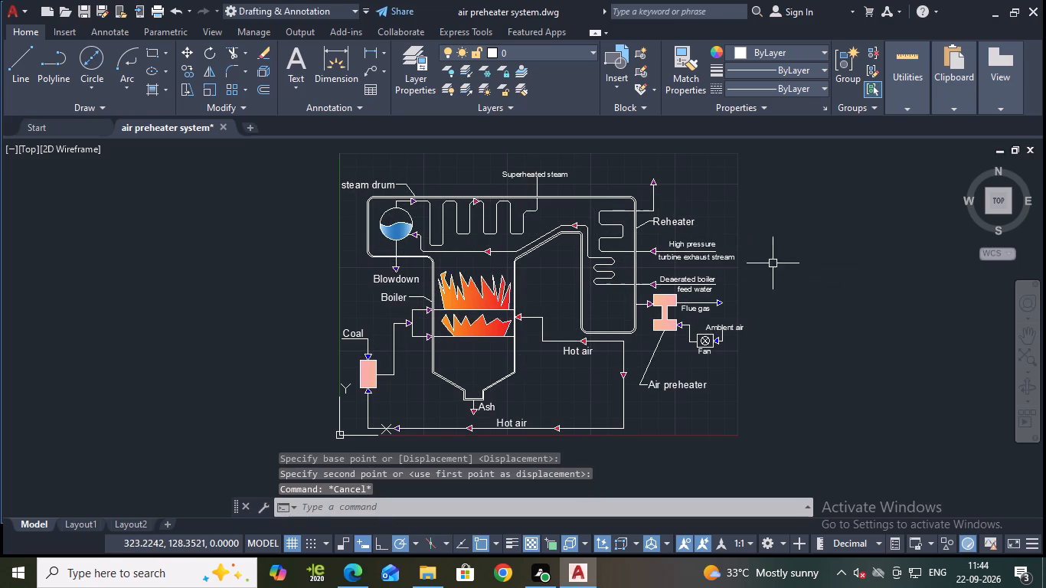
key(ctrl+s)
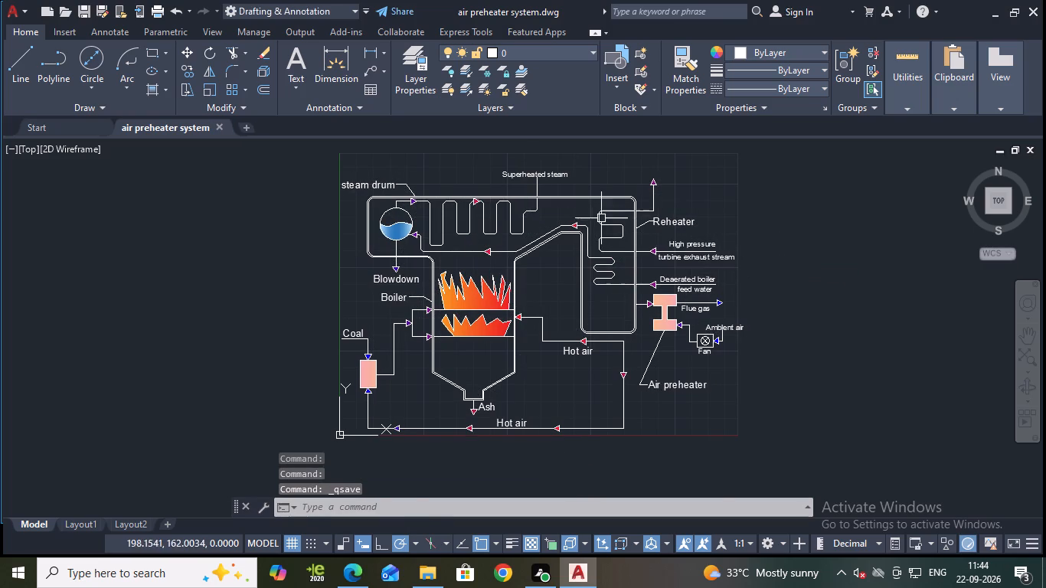
Move the "Superheated steam" label down about 10.5 units, closer to the upper boiler casing line.
scroll(596, 214, up, 1)
middle_drag(606, 200, 659, 334)
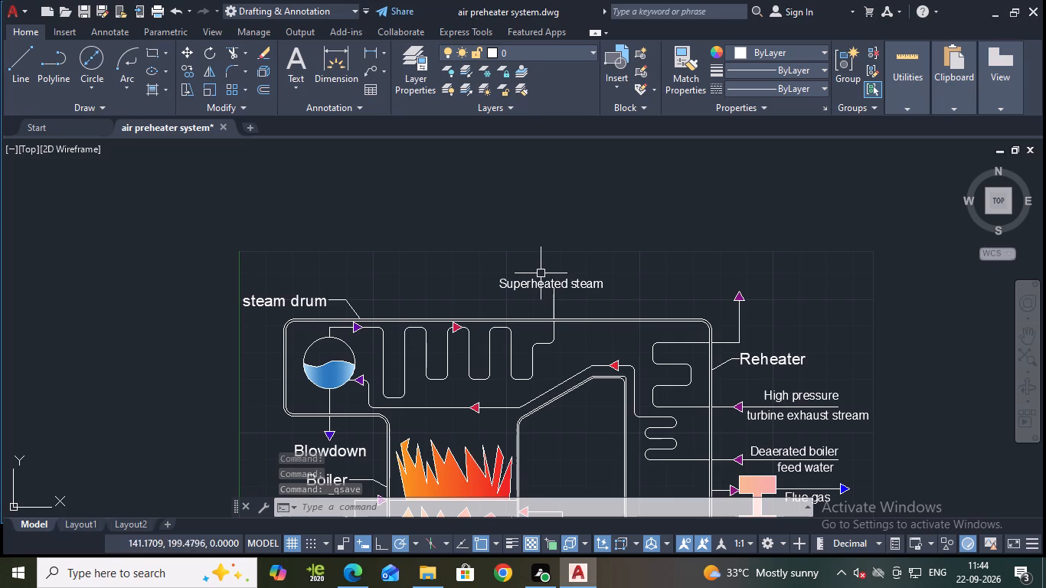
click(550, 284)
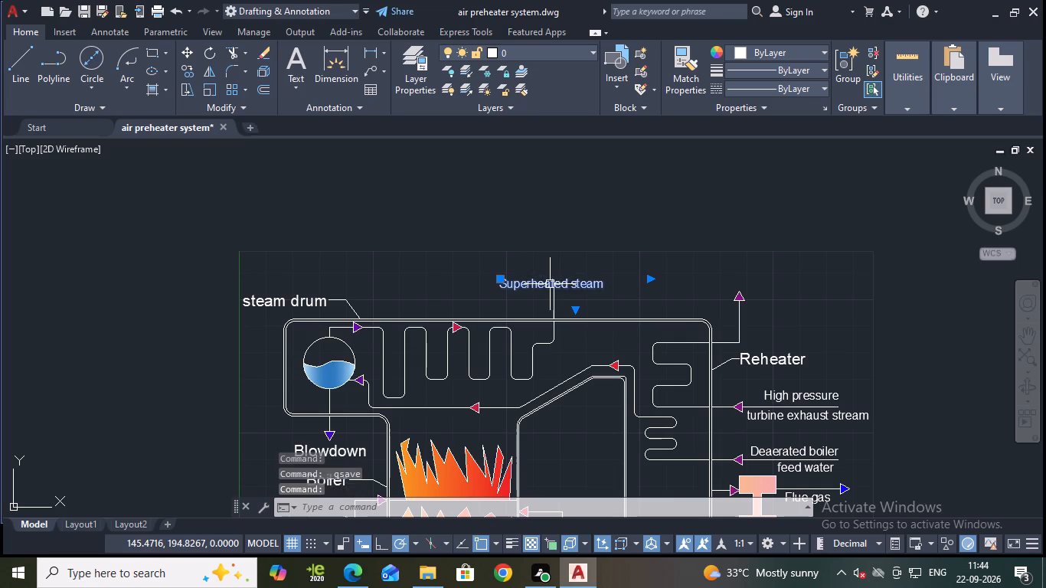
scroll(551, 284, up, 3)
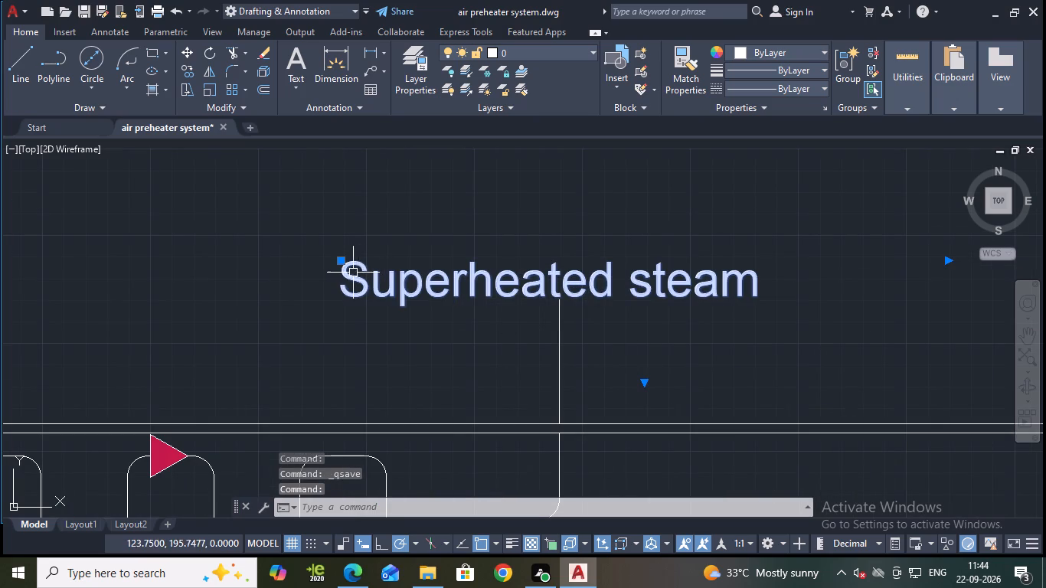
click(338, 263)
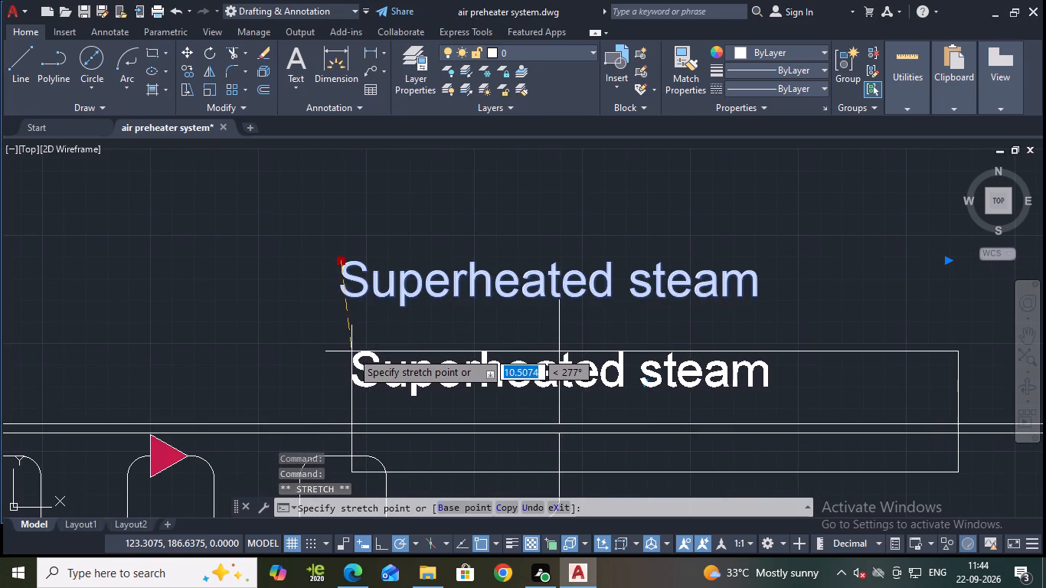
click(351, 351)
key(Escape)
Trim away the part of the vertical leader line that runs above and through the "Superheated steam" label.
text(tr)
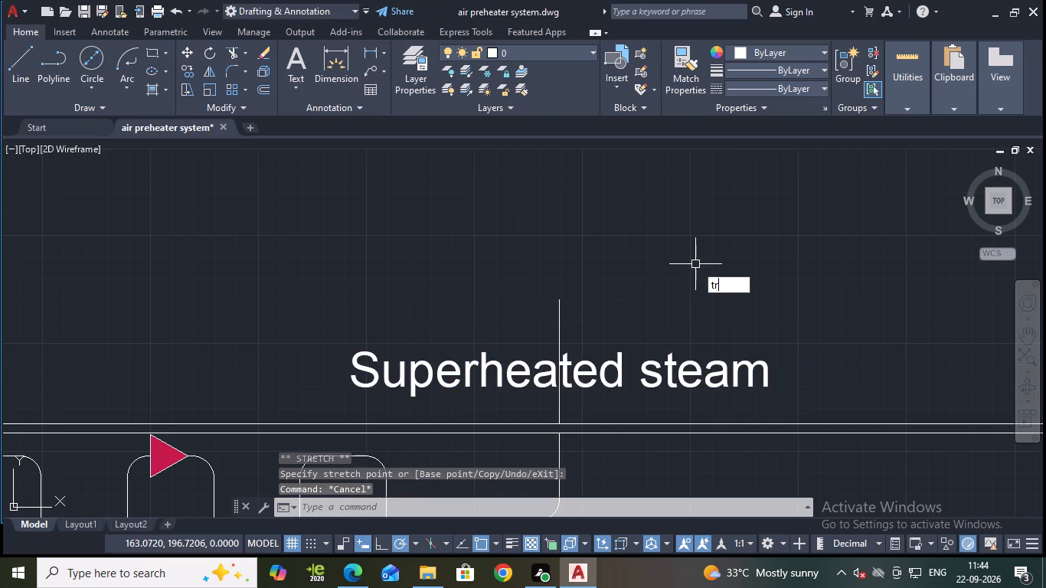
key(Return)
click(560, 310)
click(557, 337)
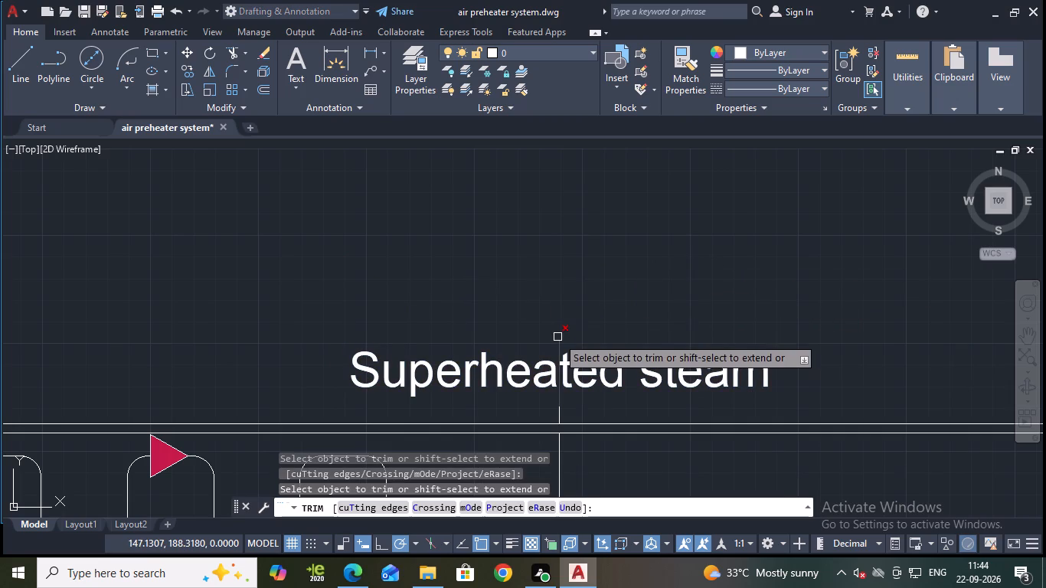
scroll(723, 335, down, 2)
key(Escape)
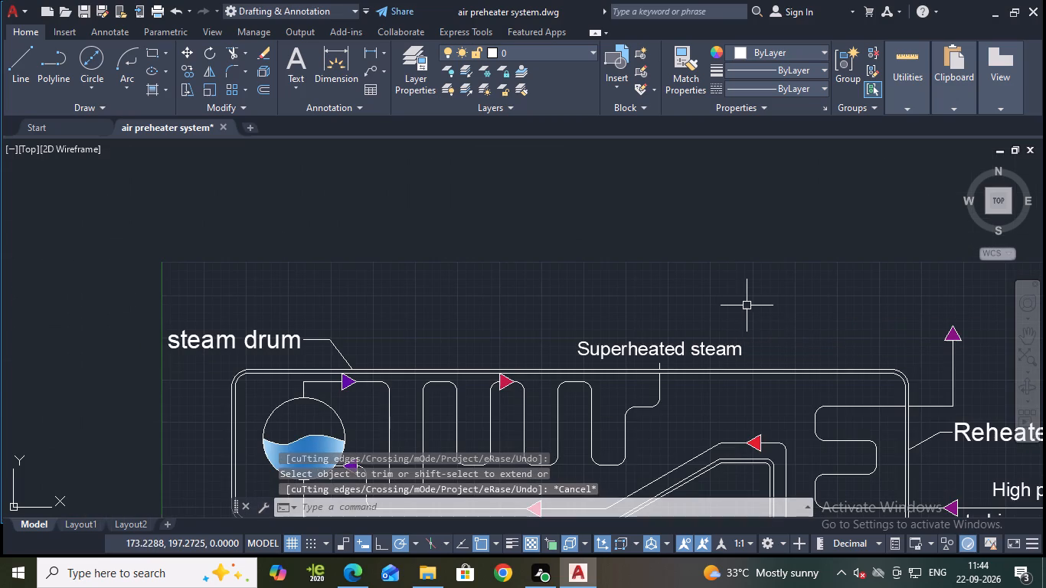
Stretch the upper end of the short leader line up to just below the "Superheated steam" label, and save the drawing.
scroll(688, 358, up, 5)
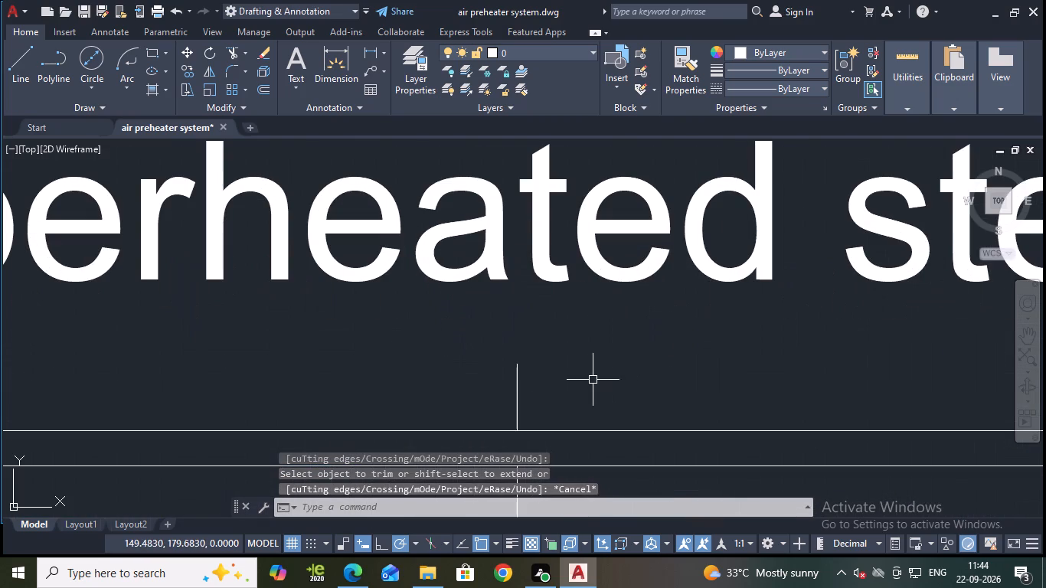
click(518, 392)
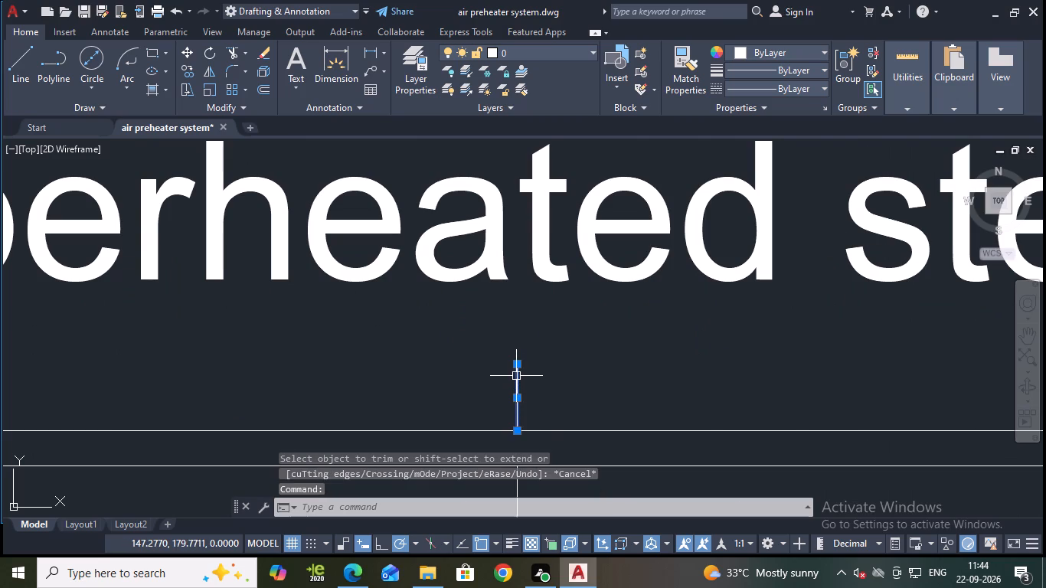
click(516, 367)
click(518, 317)
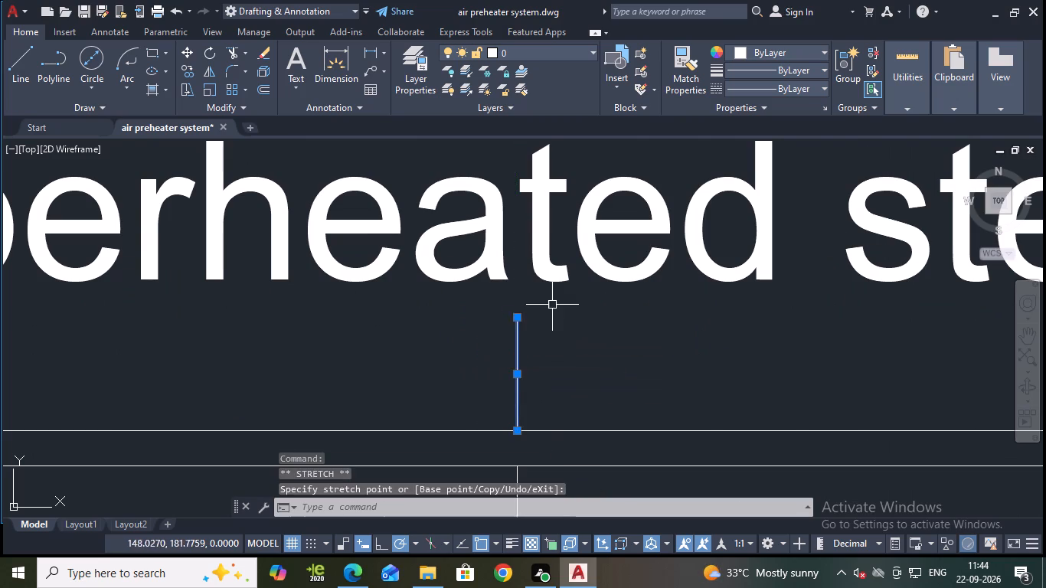
key(Escape)
scroll(659, 300, down, 4)
scroll(724, 353, down, 1)
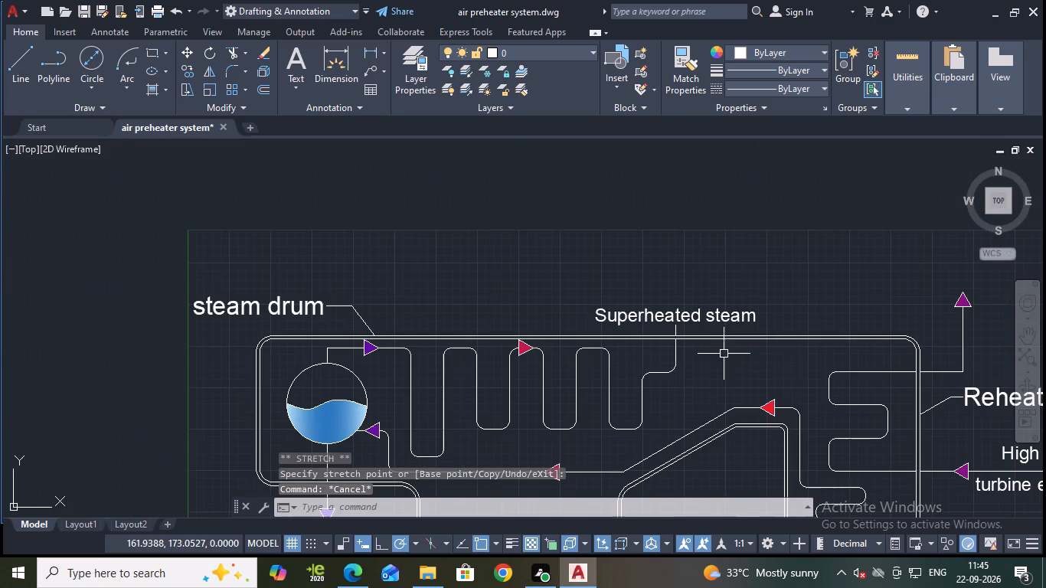
key(ctrl+s)
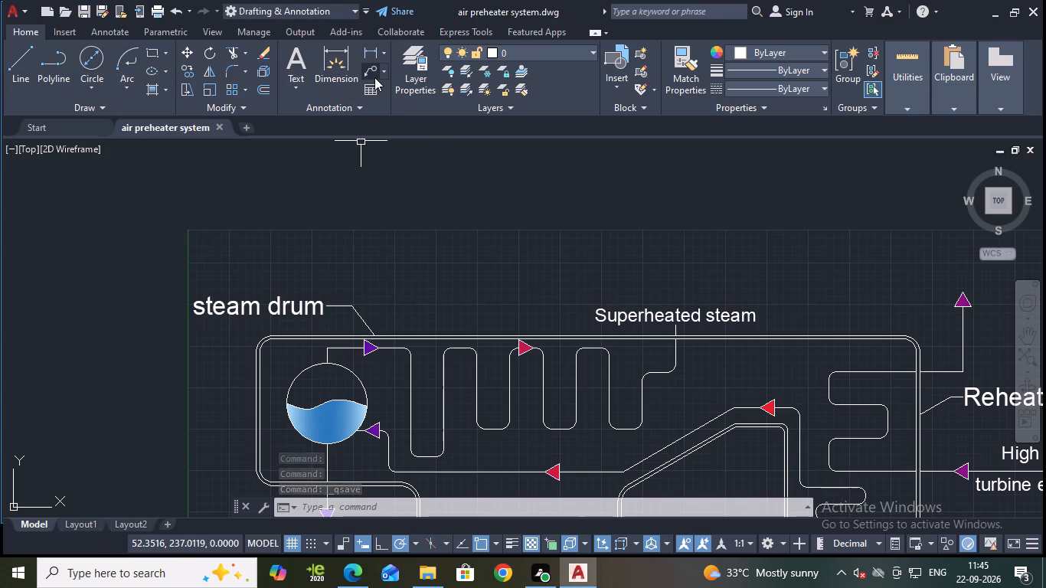
Add the multiline text title "AIR PREHEATER" above the diagram with a text height of 15.
text(mt)
key(Return)
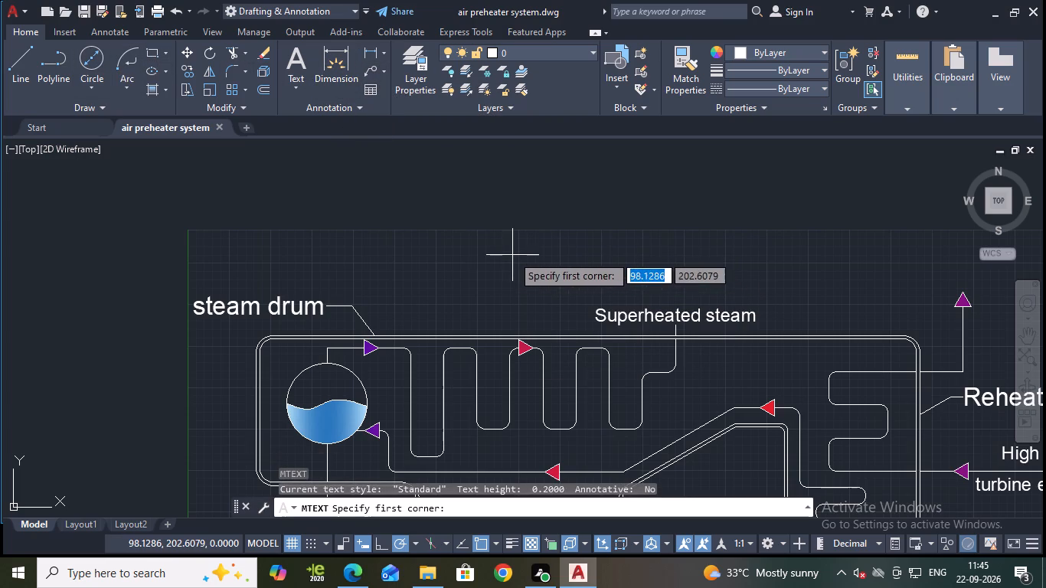
click(512, 254)
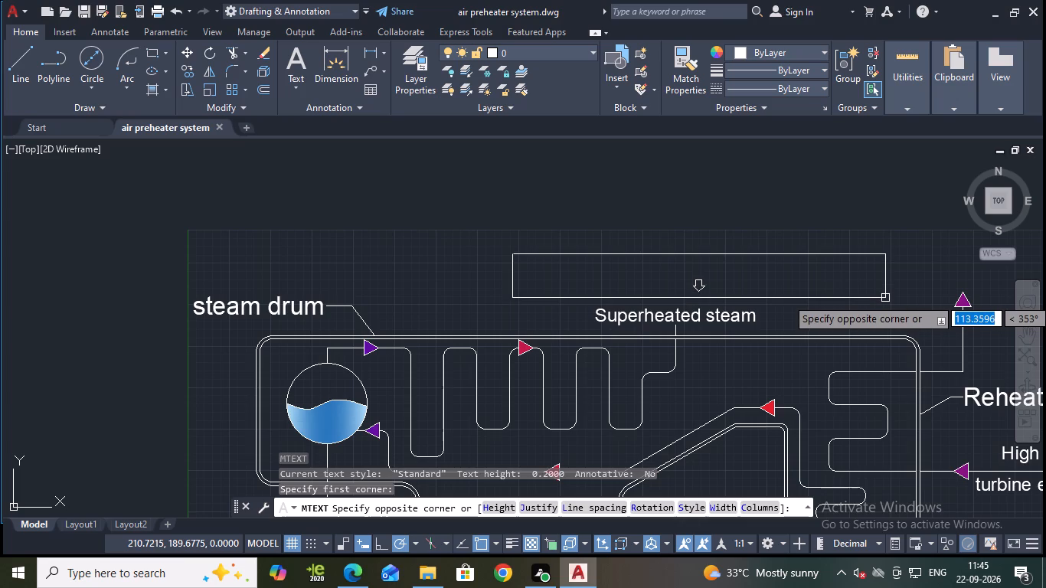
click(885, 298)
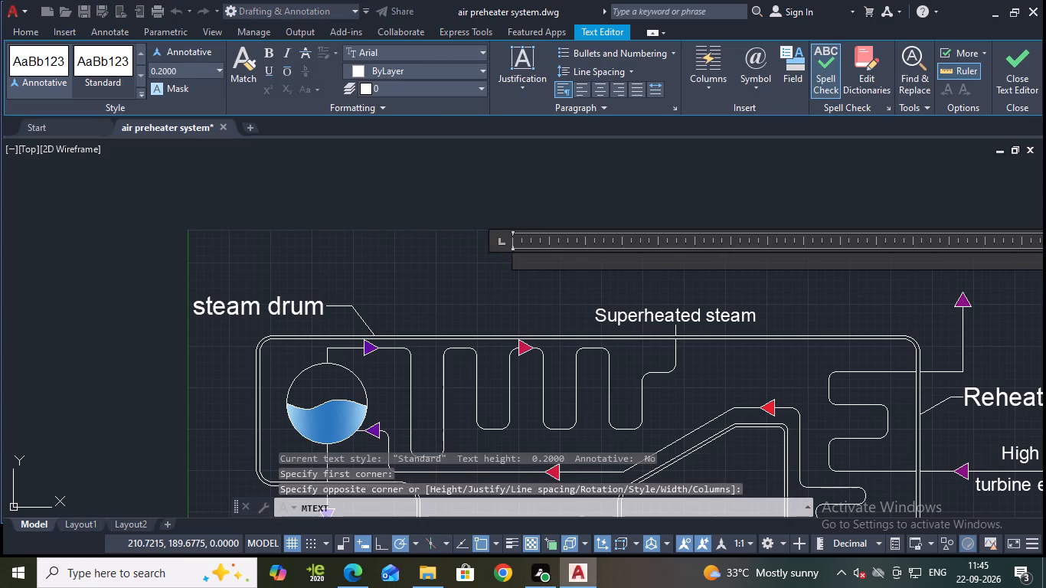
click(221, 74)
click(198, 103)
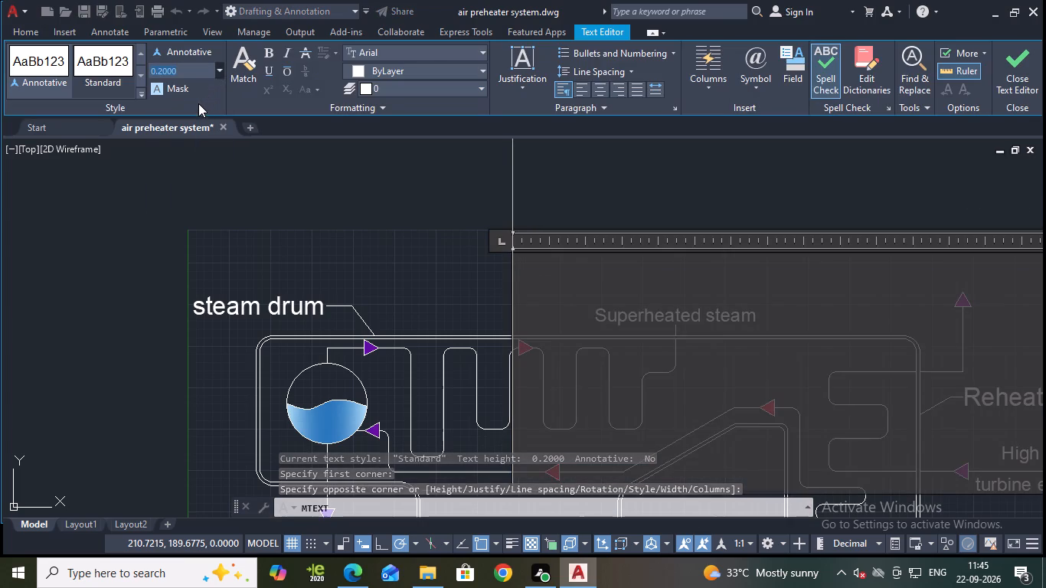
key(a)
key(BackSpace)
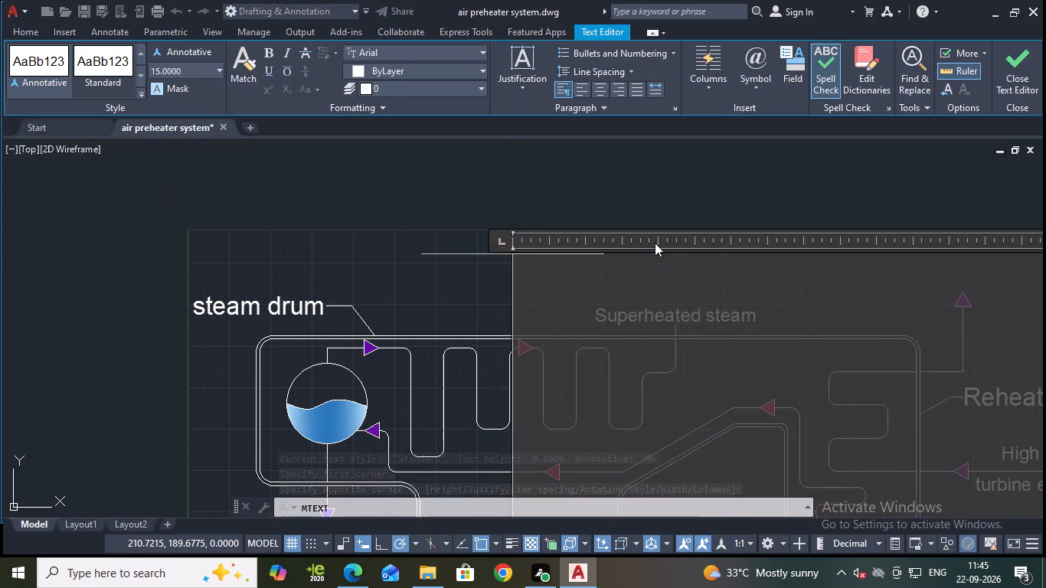
text(AIR)
key(space)
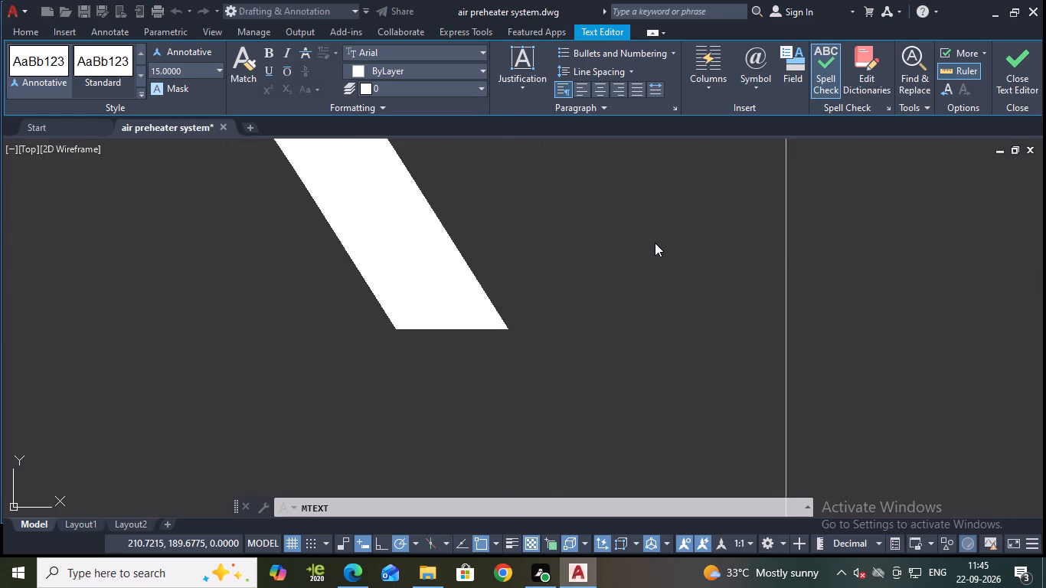
text(PREHEATER)
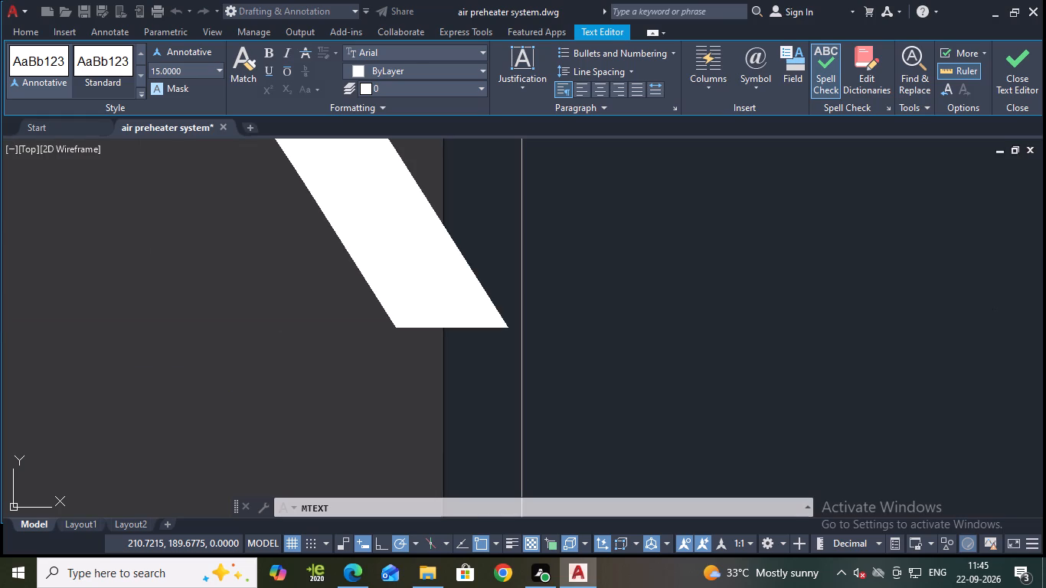
click(1025, 67)
Move the "AIR PREHEATER" title slightly to the left and up above the diagram.
scroll(543, 333, down, 4)
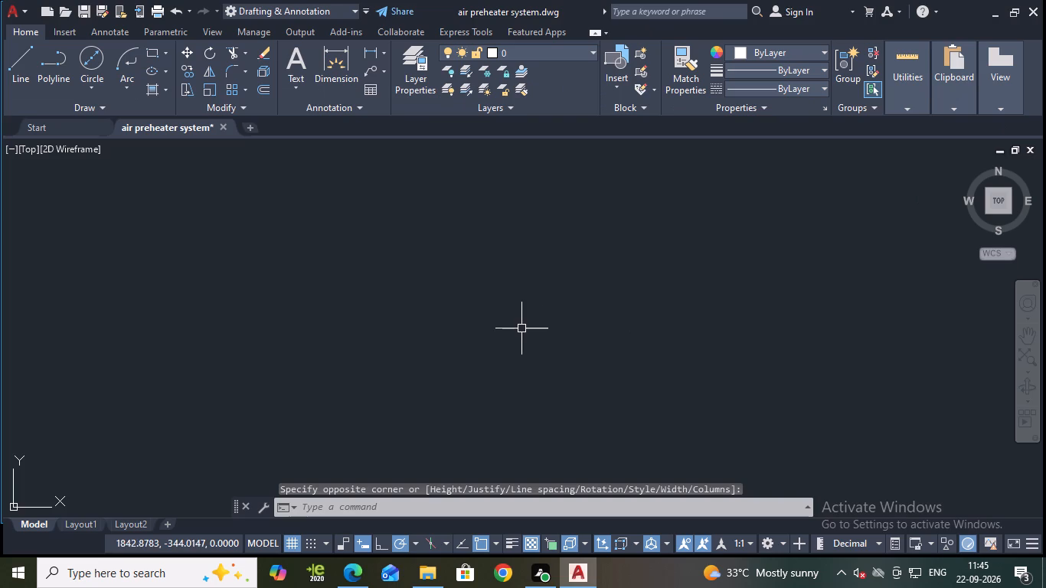
scroll(391, 325, up, 1)
middle_drag(388, 322, 819, 354)
scroll(636, 350, down, 2)
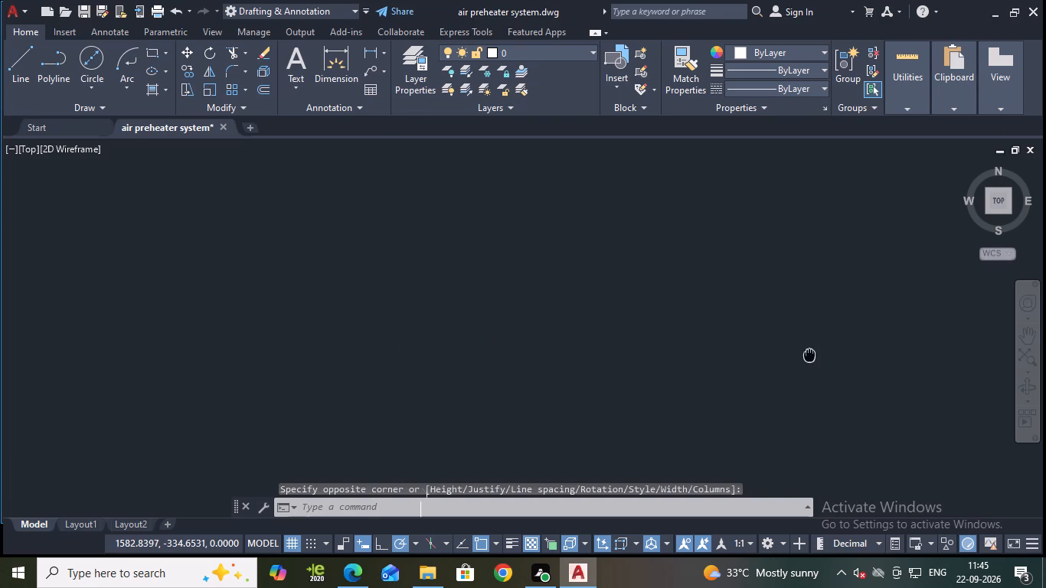
scroll(293, 243, up, 2)
middle_drag(325, 258, 685, 487)
scroll(586, 325, up, 2)
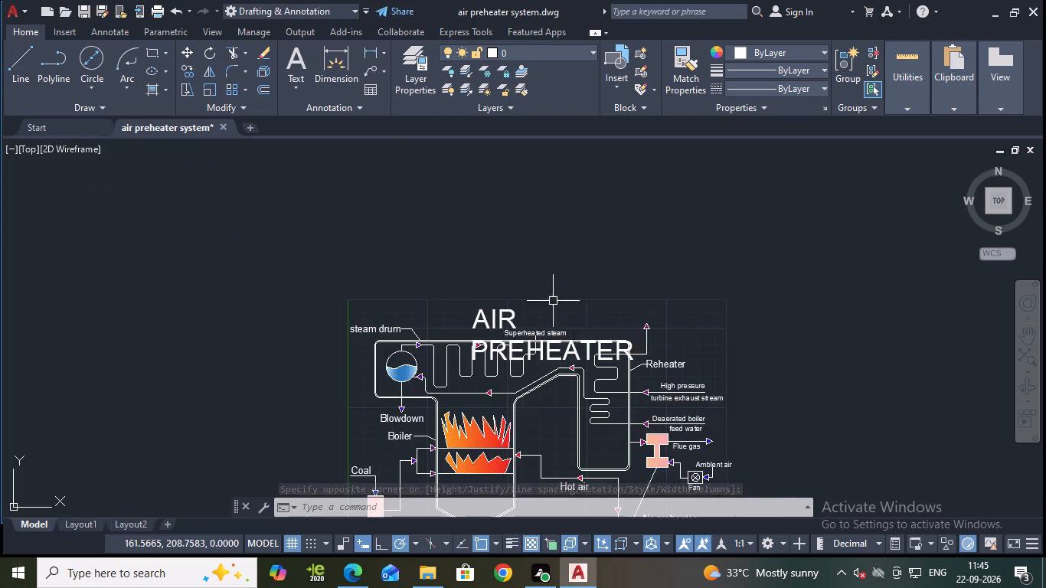
scroll(554, 332, up, 3)
scroll(382, 286, down, 2)
middle_drag(466, 289, 515, 308)
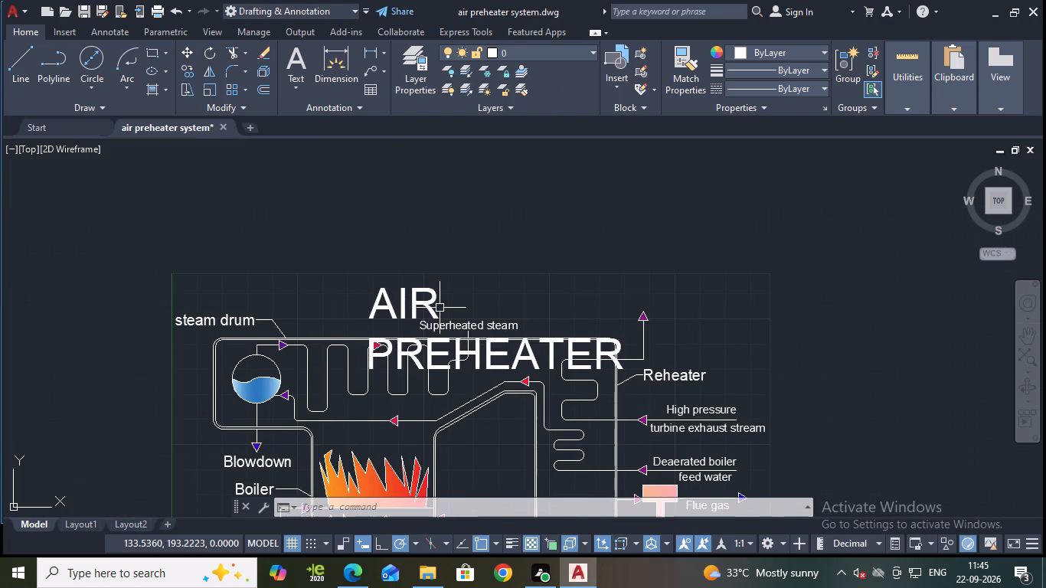
click(412, 304)
click(371, 289)
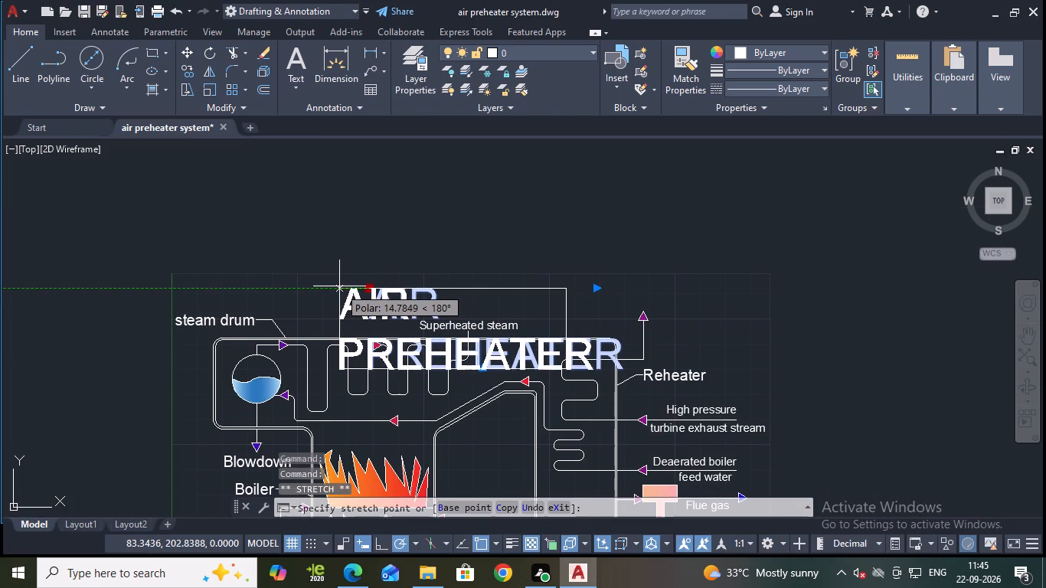
click(341, 285)
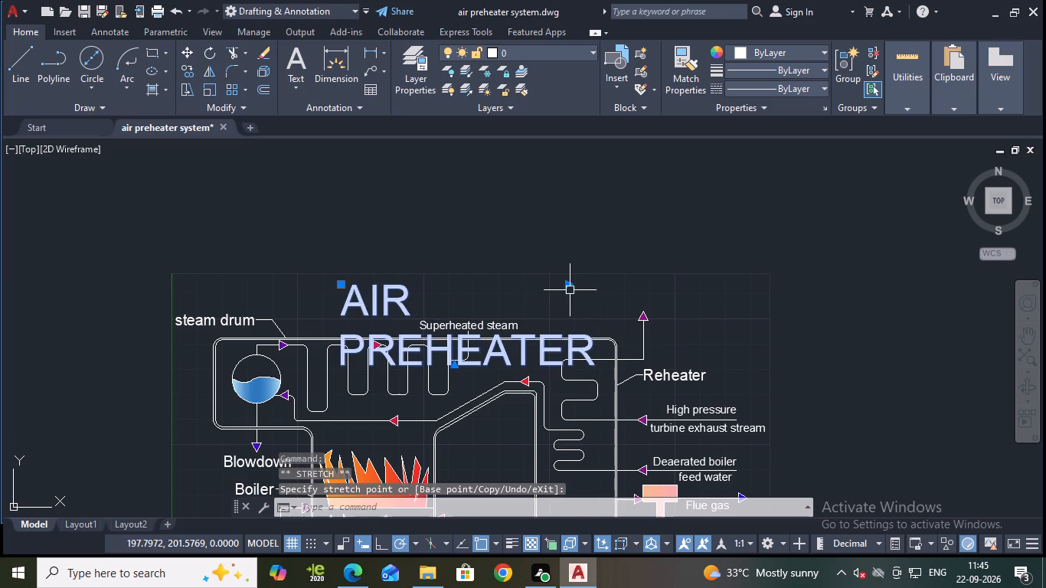
Widen the title's text frame so "AIR PREHEATER" fits on a single line.
click(569, 283)
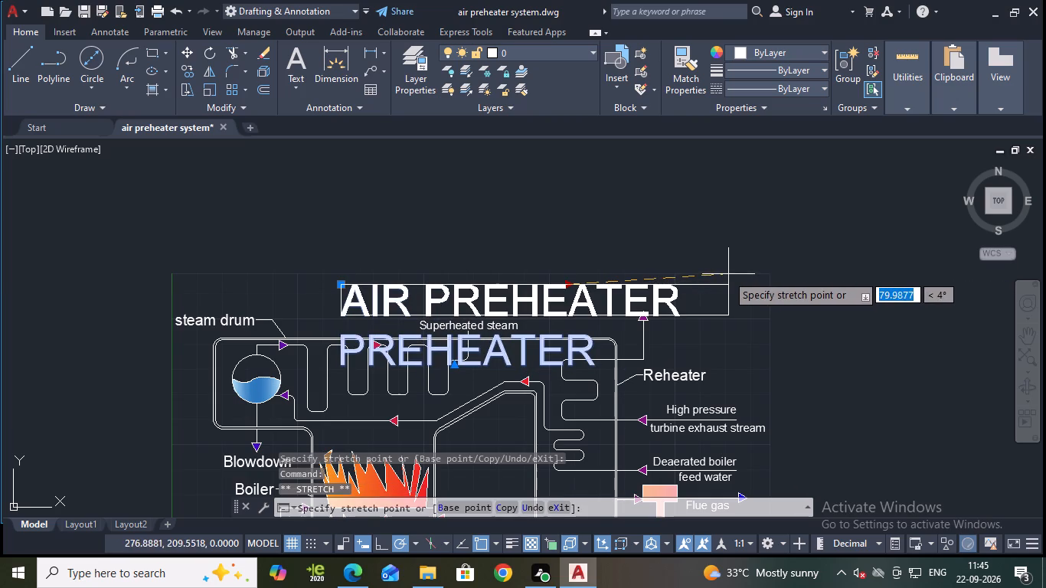
click(760, 276)
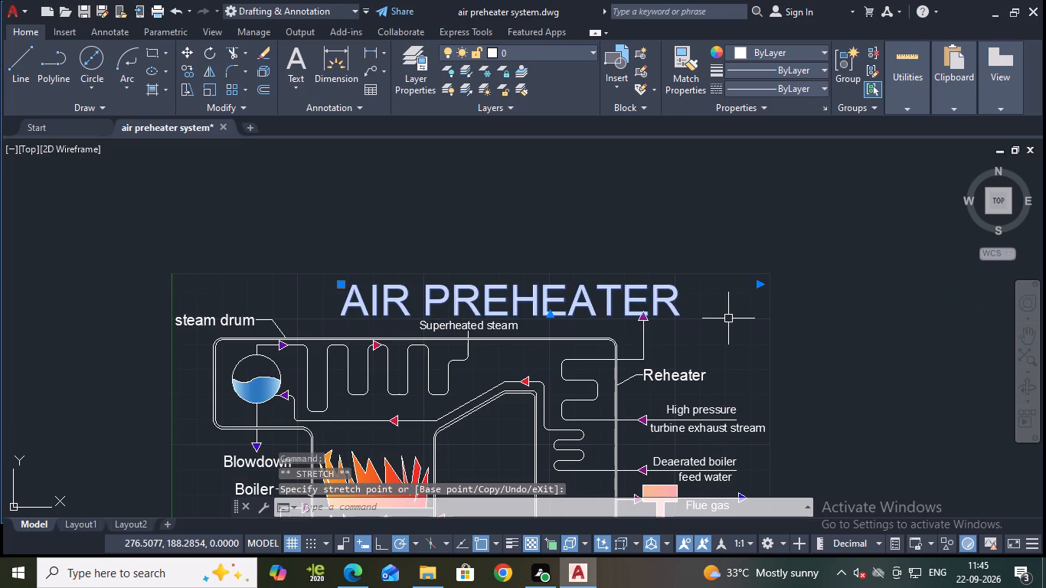
key(Escape)
Shift the single-line "AIR PREHEATER" title slightly left and up to centre it above the diagram, and save the drawing.
click(579, 293)
click(342, 286)
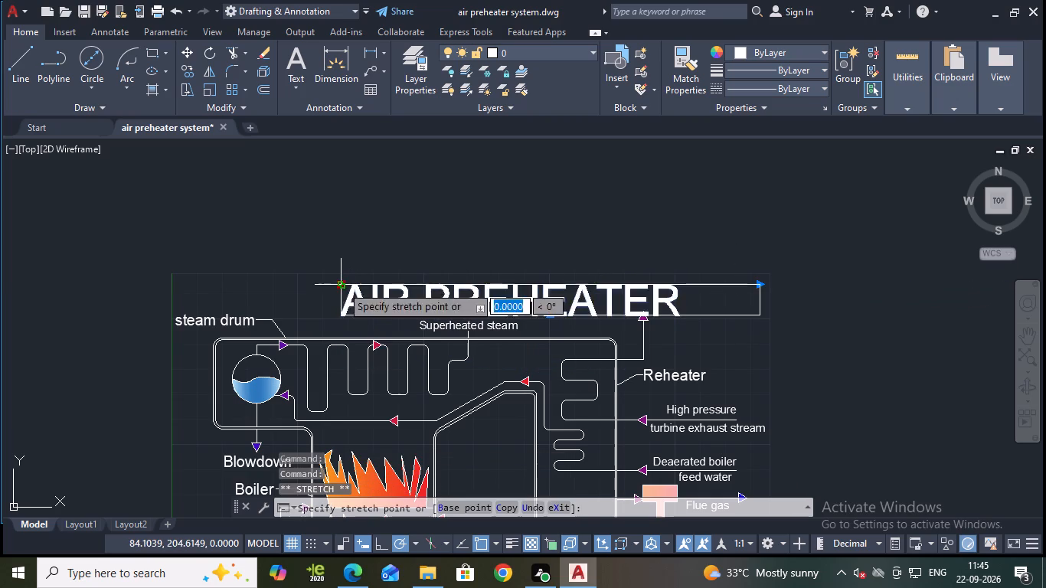
click(315, 279)
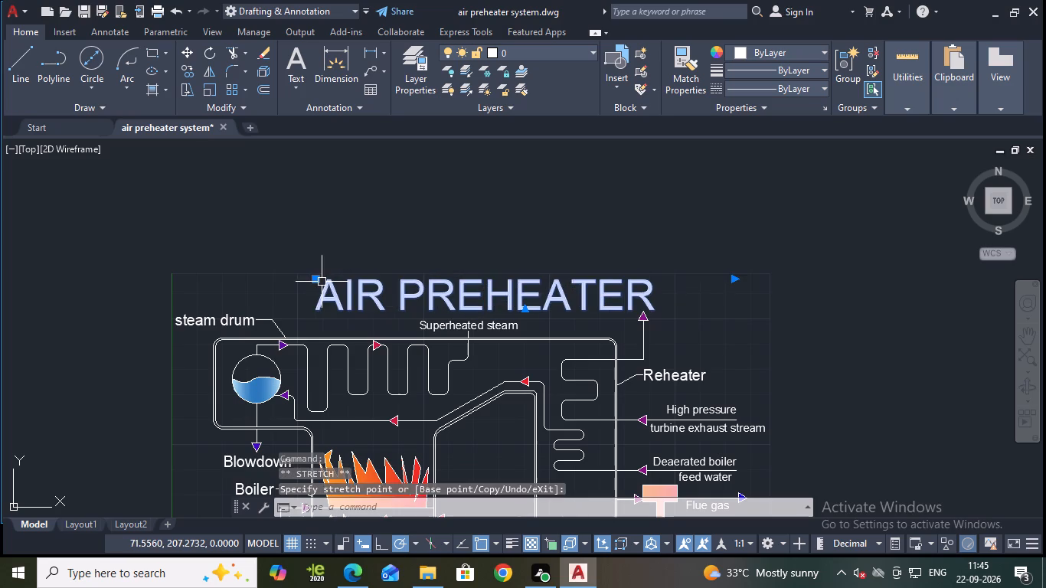
key(Escape)
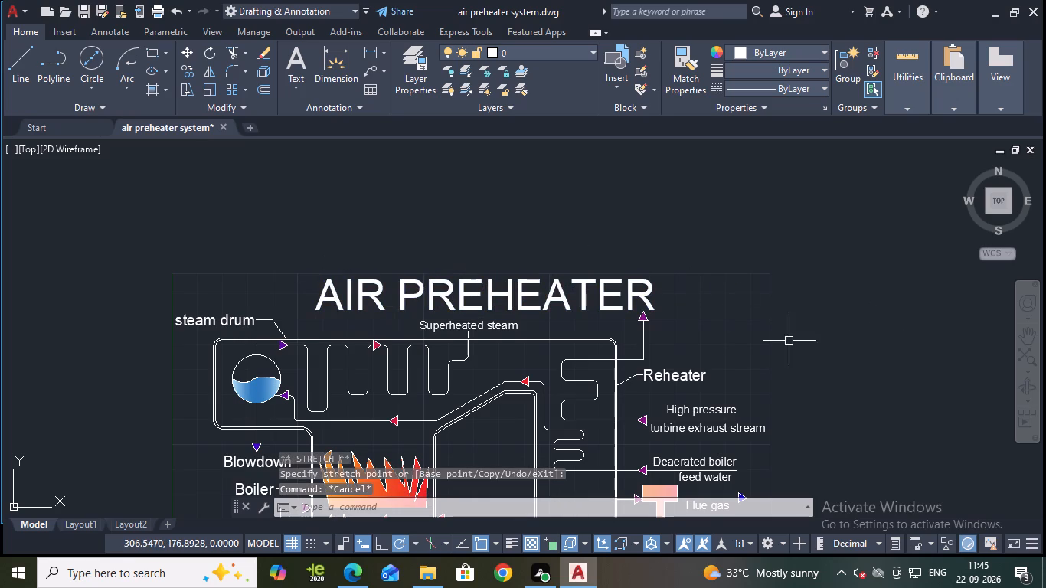
middle_drag(789, 341, 857, 277)
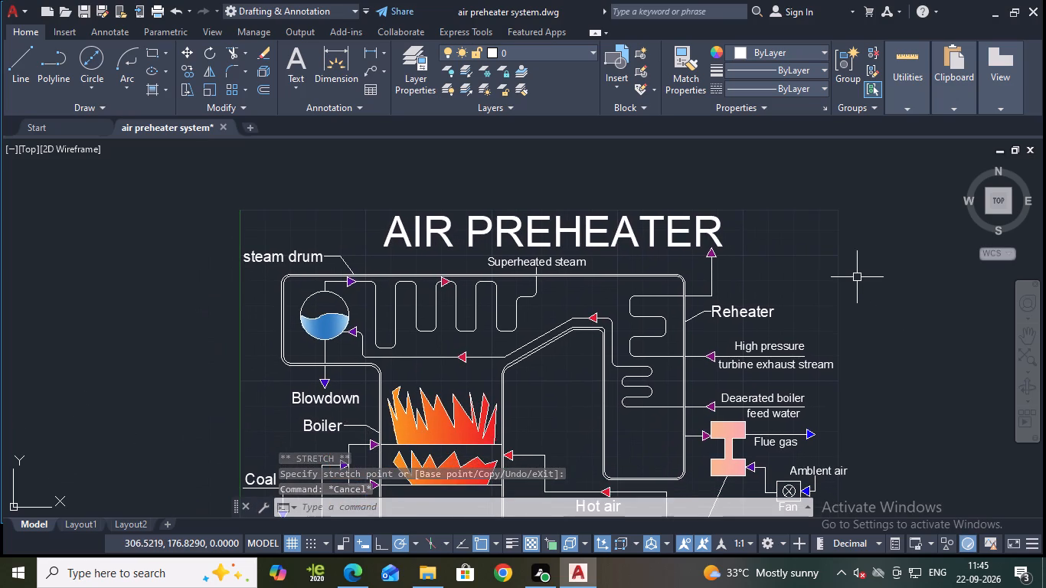
key(ctrl+s)
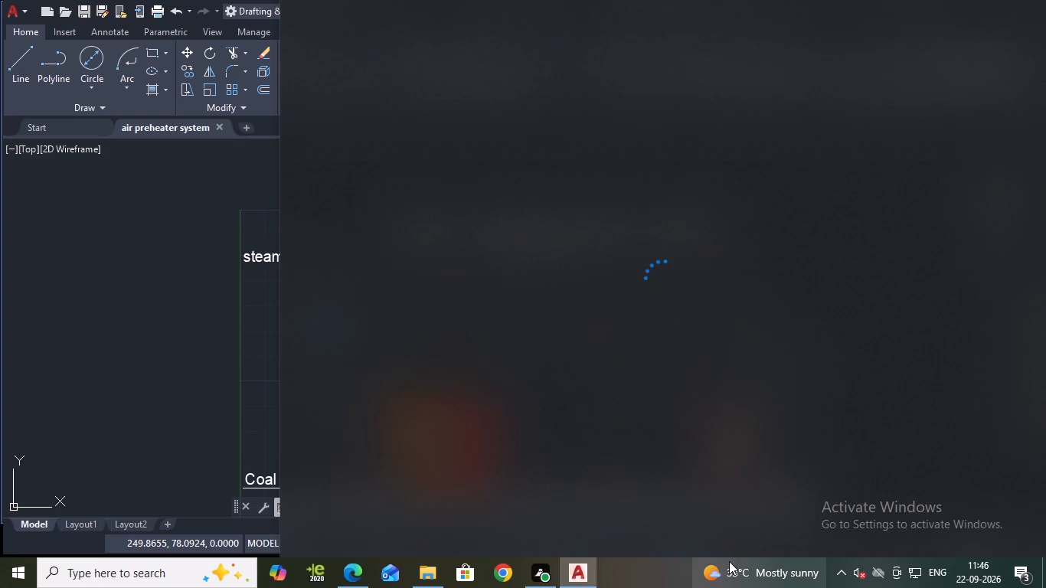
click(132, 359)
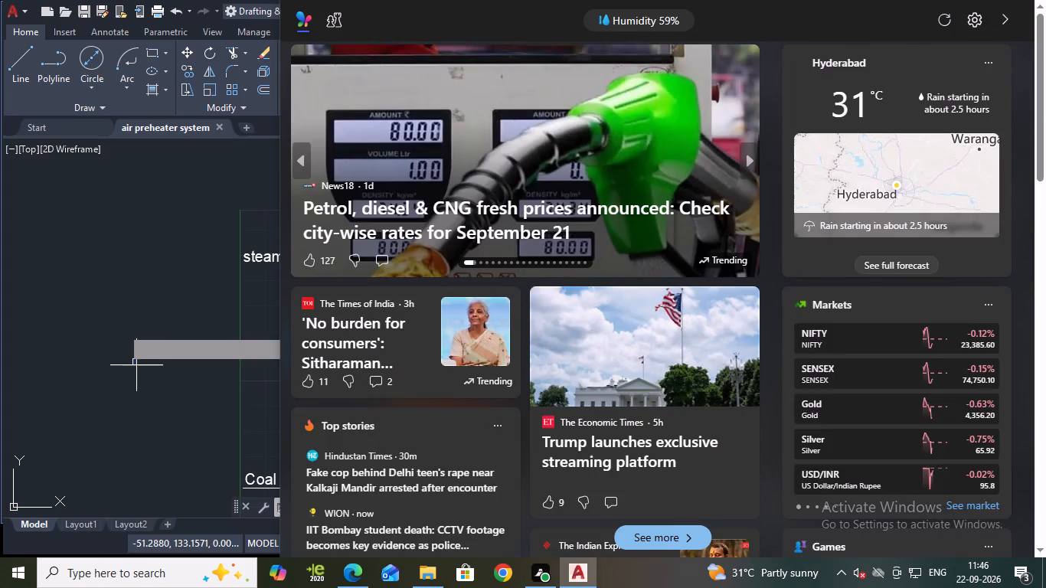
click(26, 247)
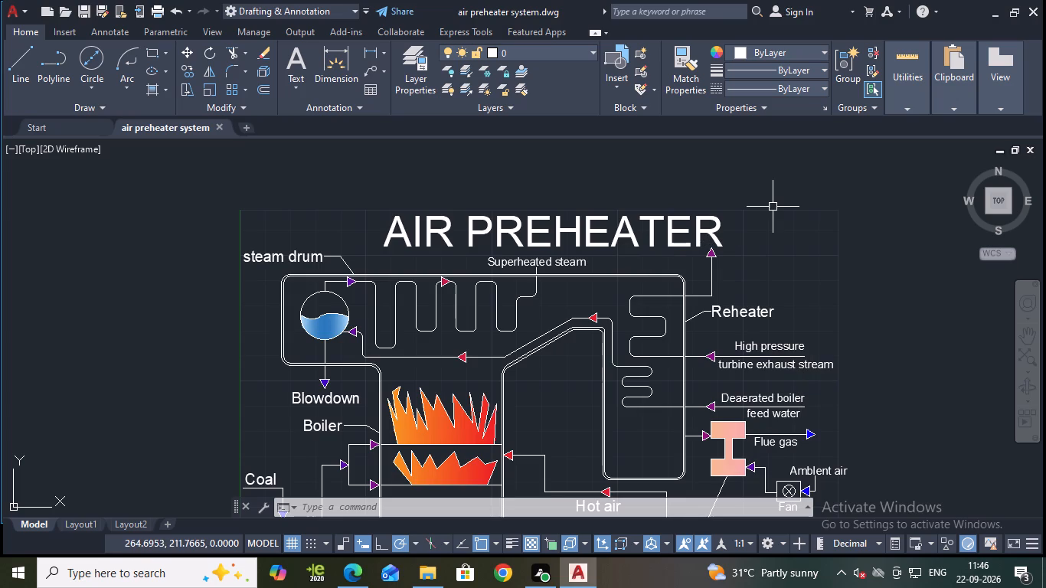
Turn off log file recording with LOGFILEOFF and save the drawing.
text(LOG)
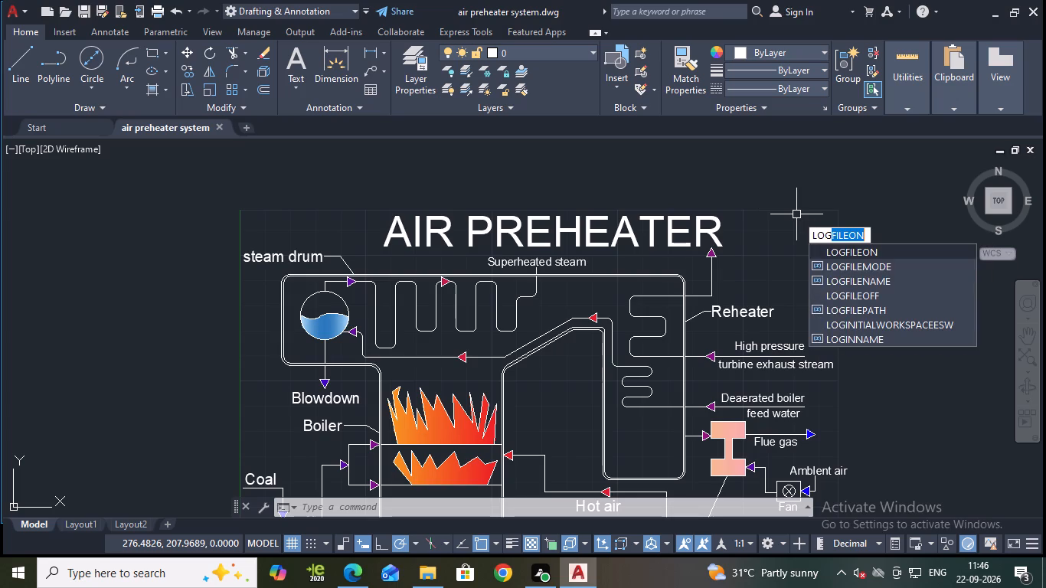
click(869, 294)
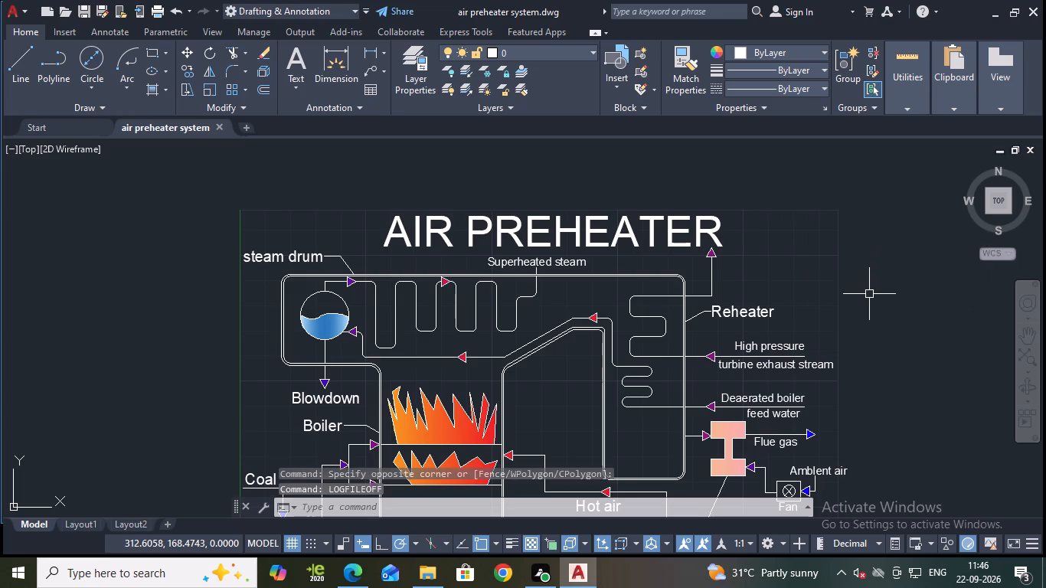
middle_drag(868, 294, 858, 209)
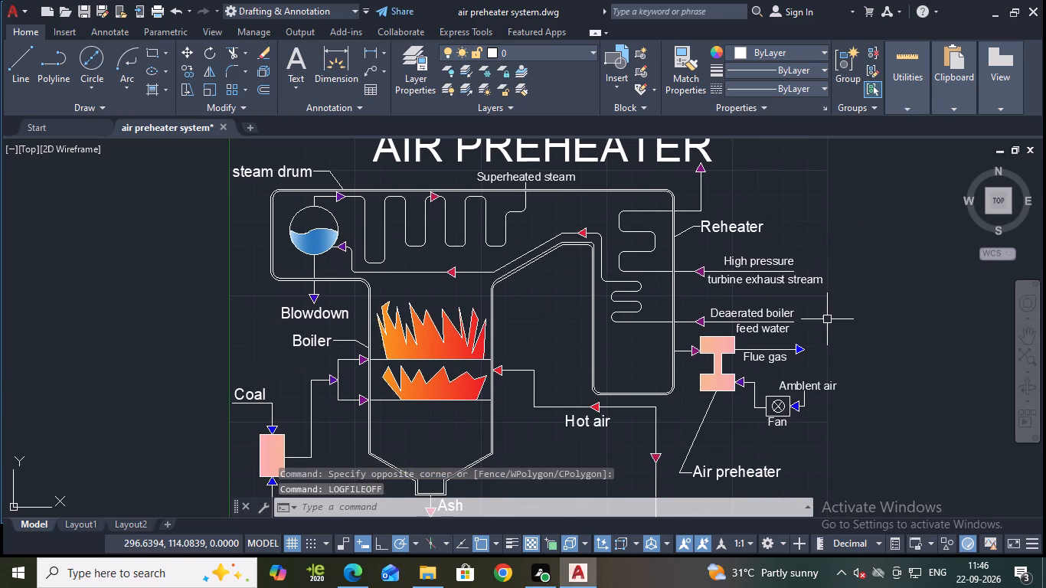
key(ctrl+s)
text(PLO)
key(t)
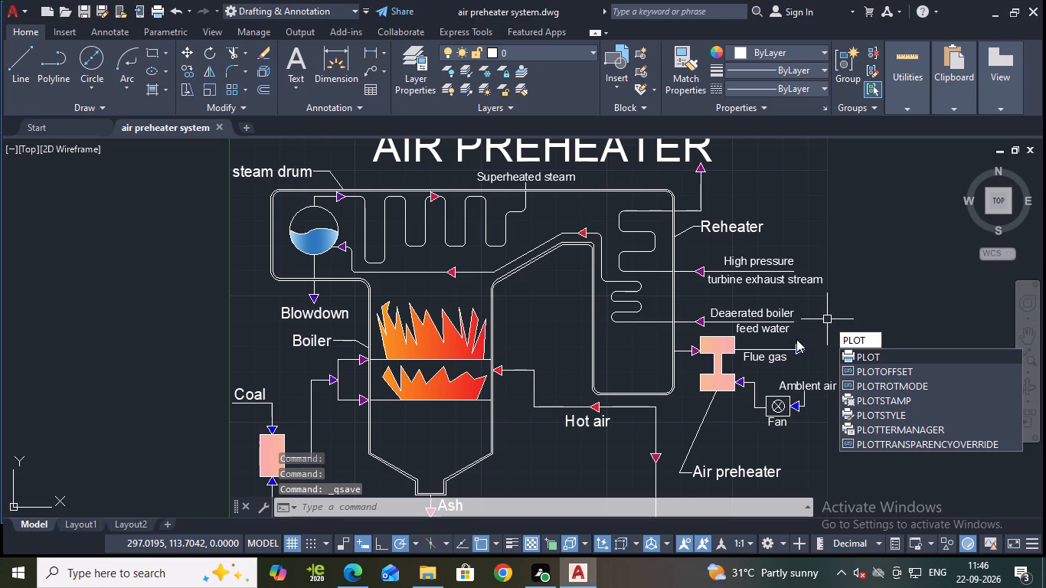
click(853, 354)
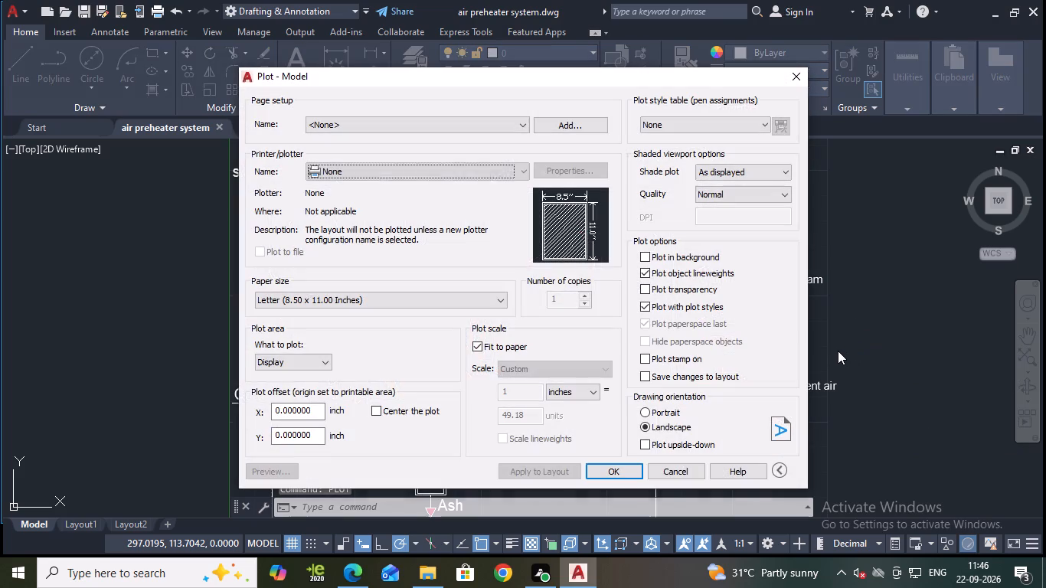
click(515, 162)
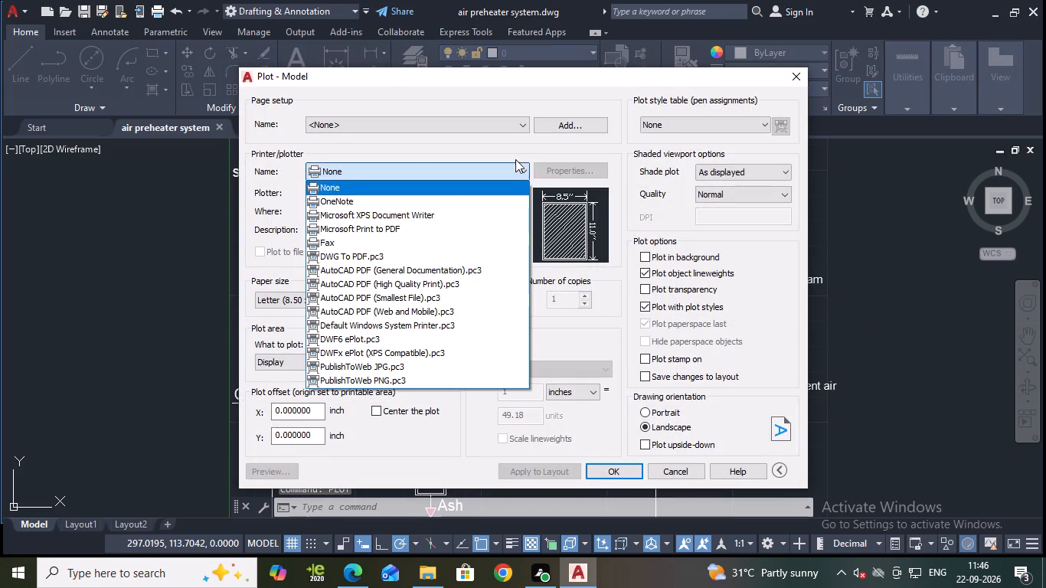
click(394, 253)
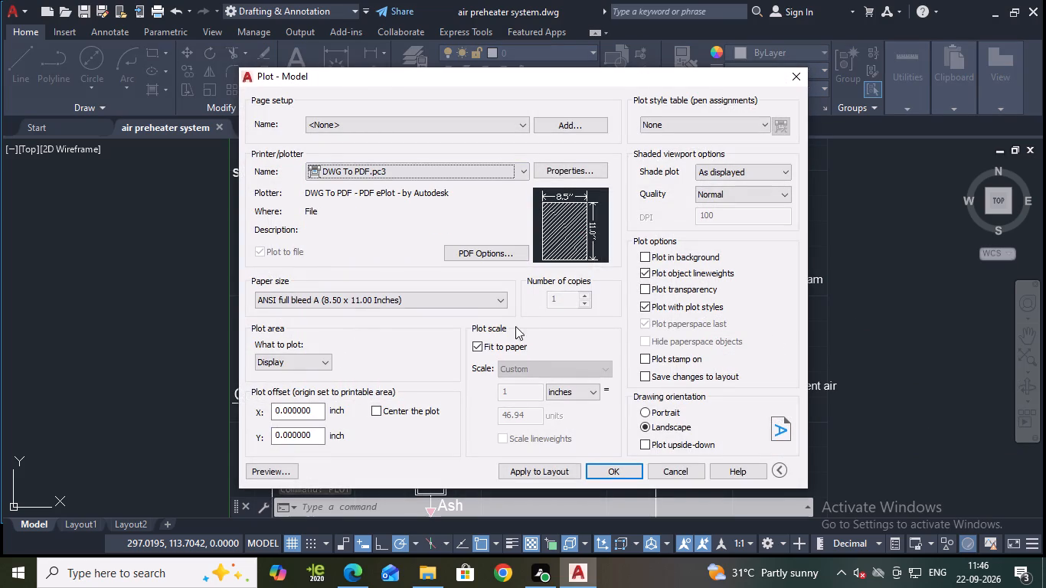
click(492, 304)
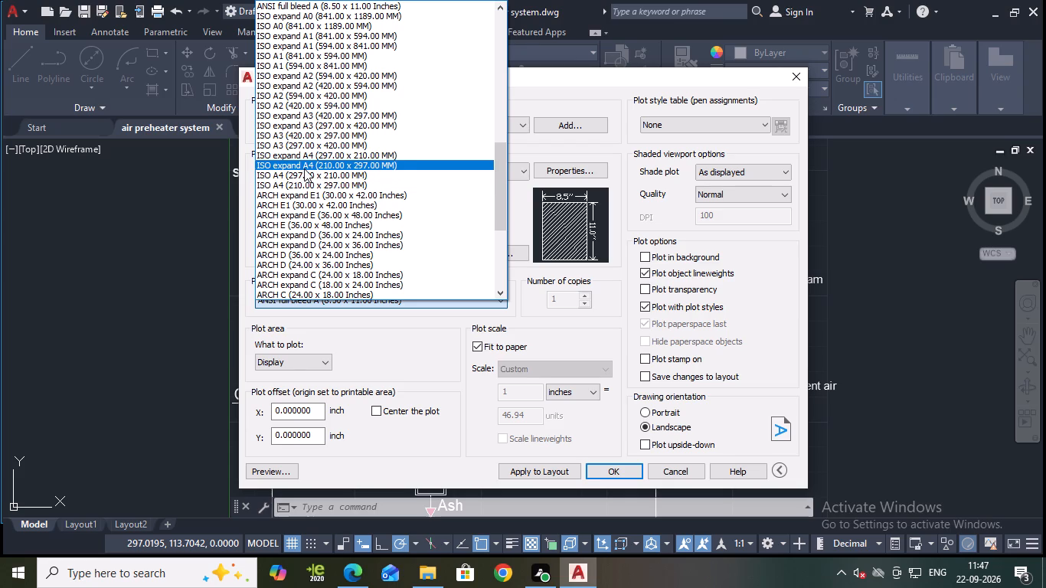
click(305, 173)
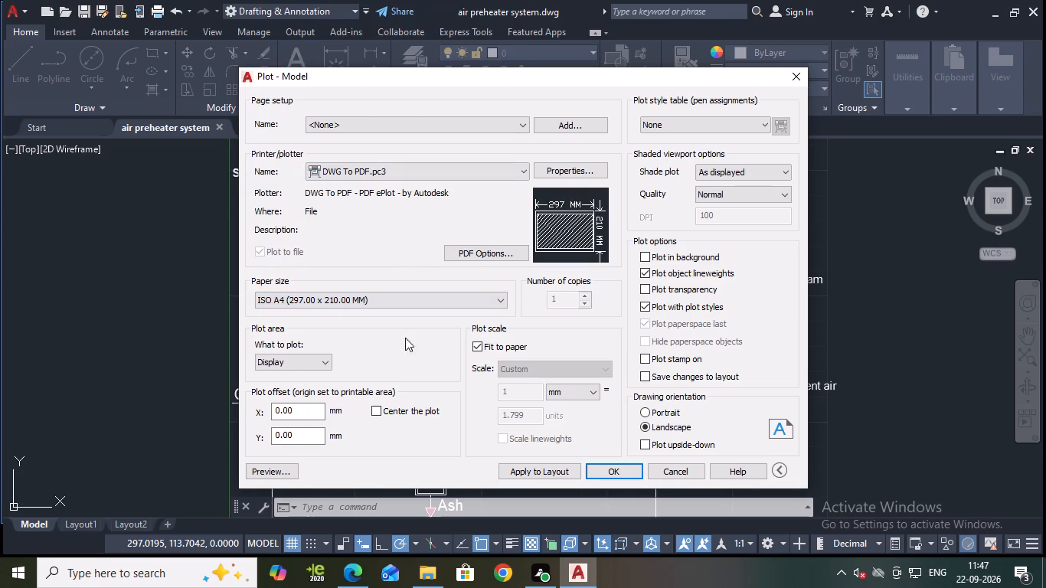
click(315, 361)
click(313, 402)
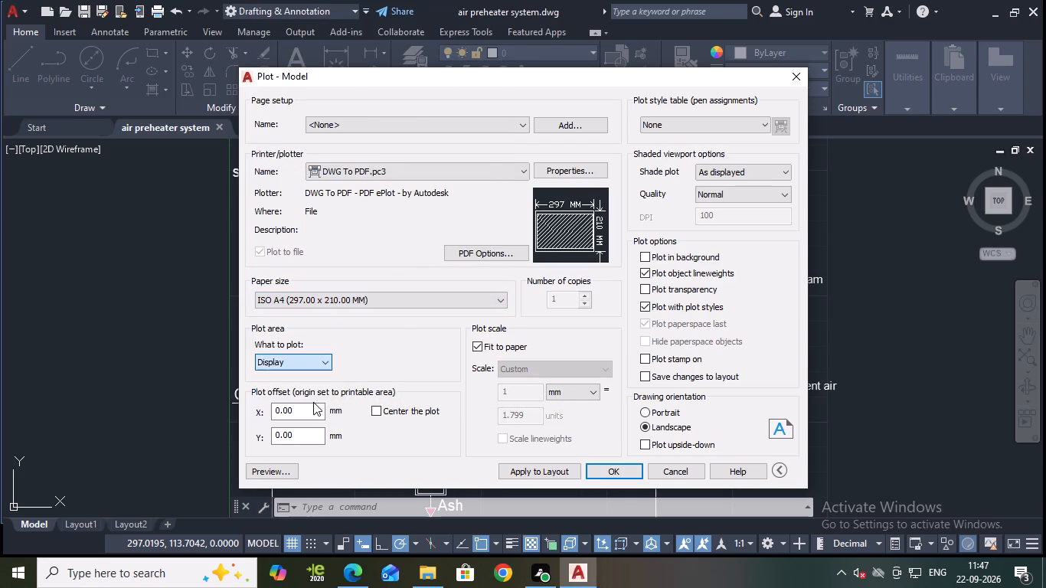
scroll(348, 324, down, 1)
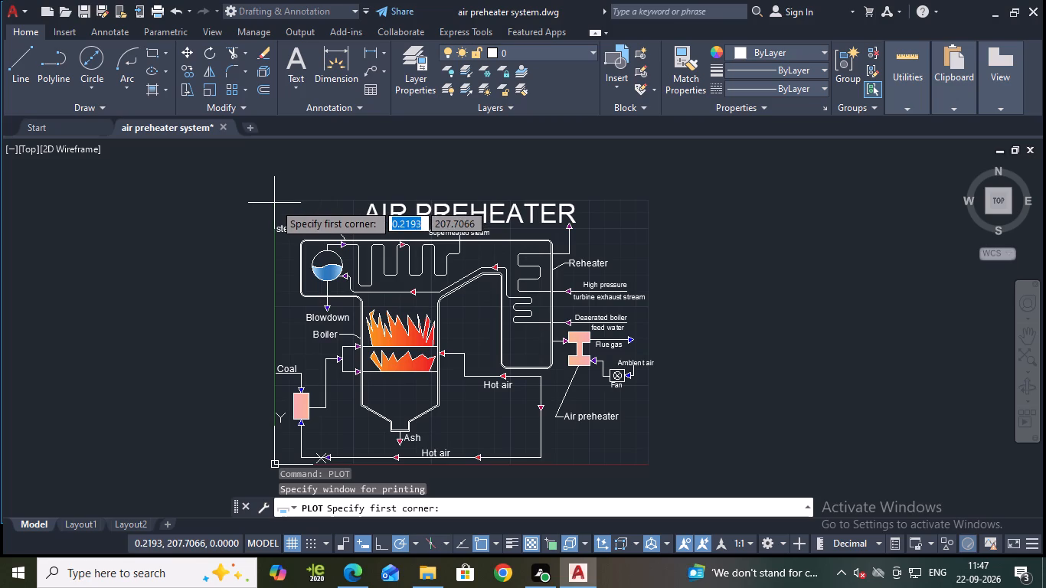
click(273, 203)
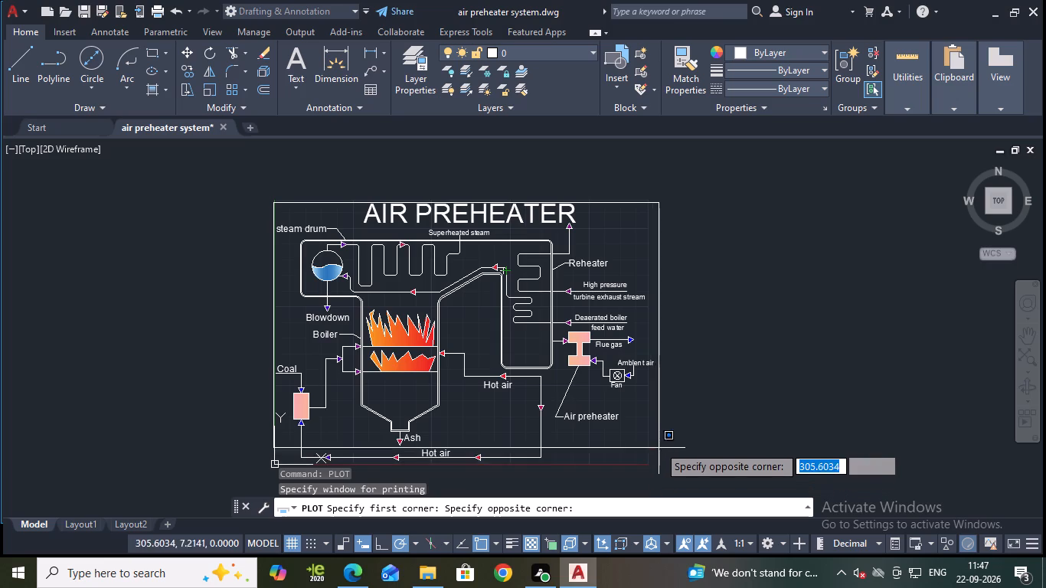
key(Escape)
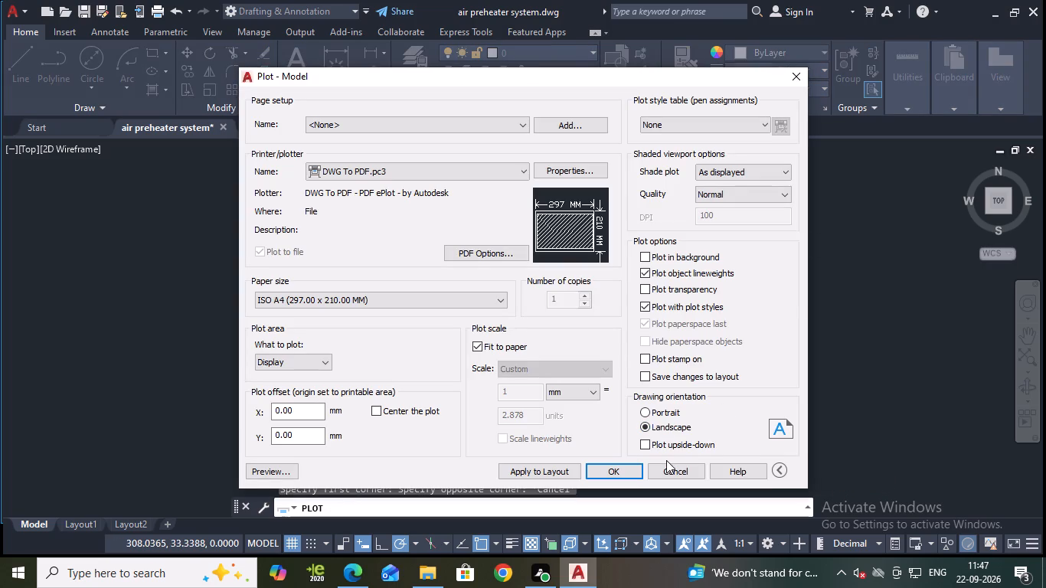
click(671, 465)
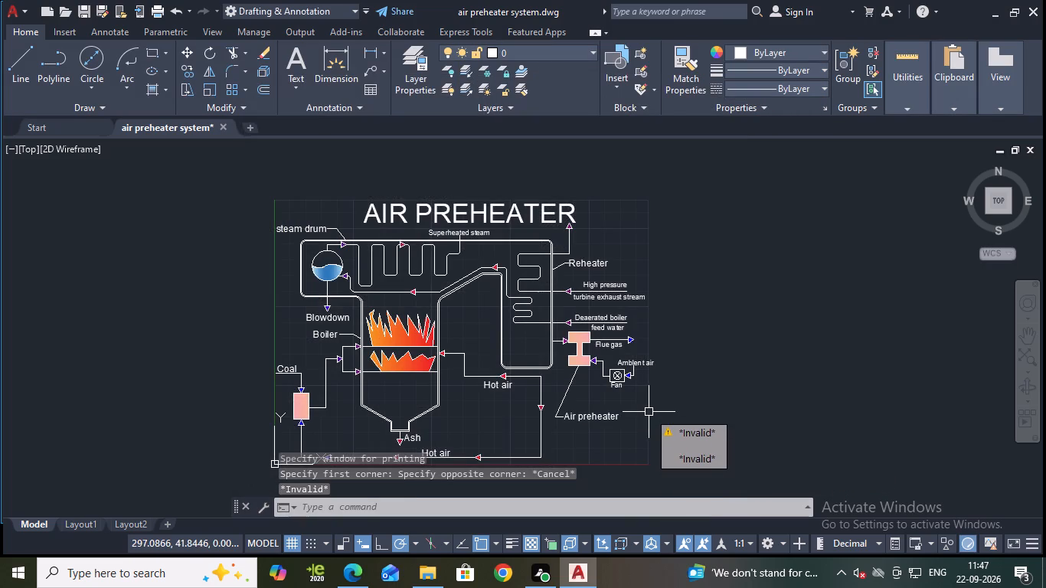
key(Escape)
Move the "Amblent air" label above the fan slightly left so it sits inside the drawing limits, and save the drawing.
scroll(664, 371, up, 2)
click(597, 354)
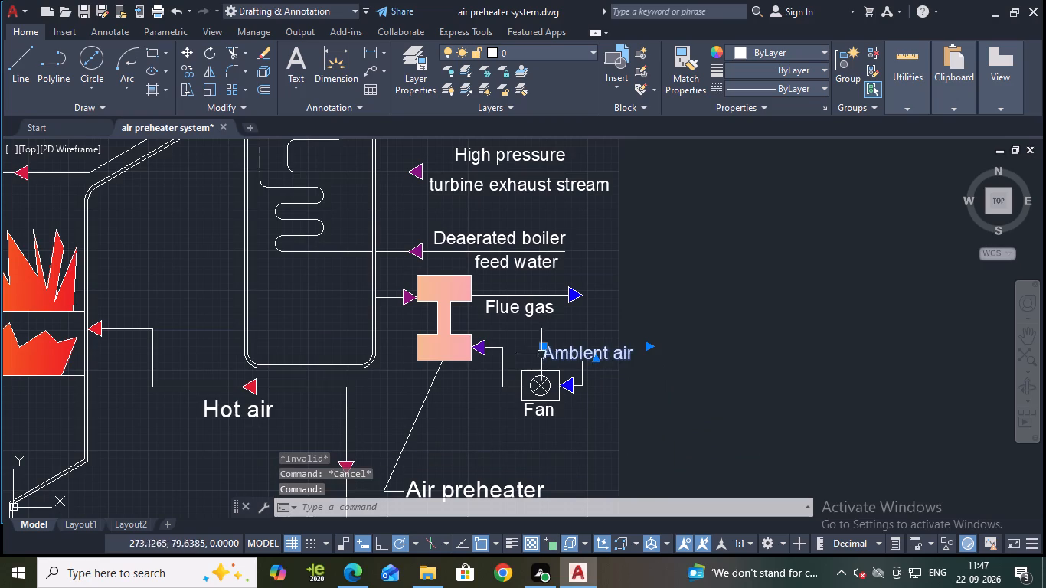
click(541, 348)
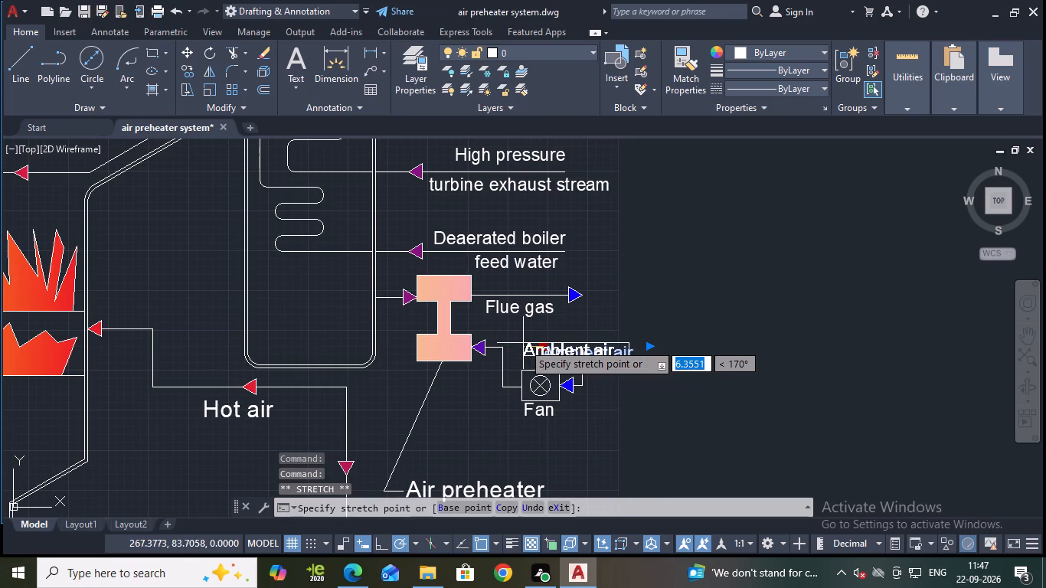
click(522, 343)
key(Escape)
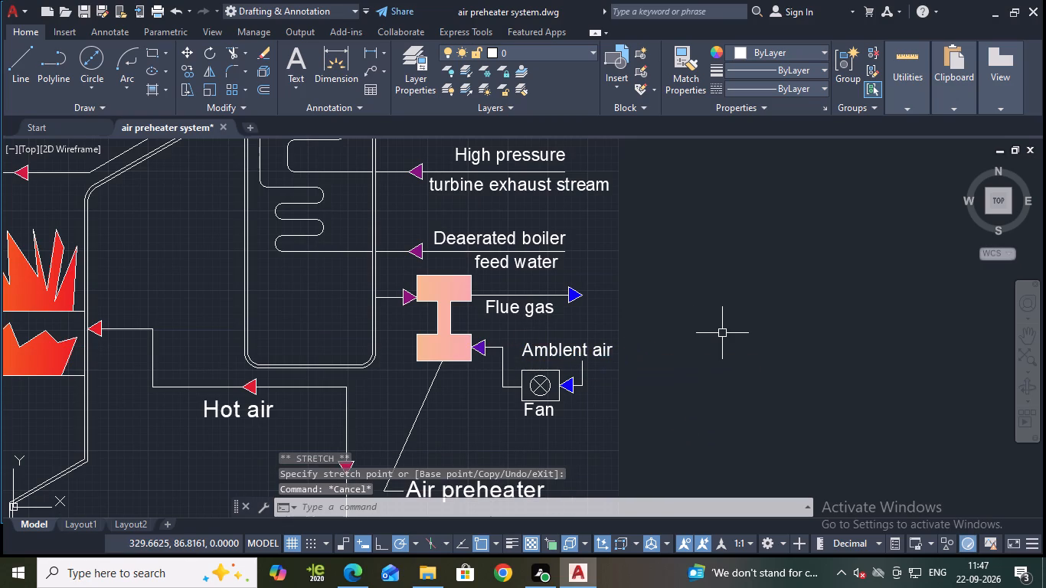
text(PLOT)
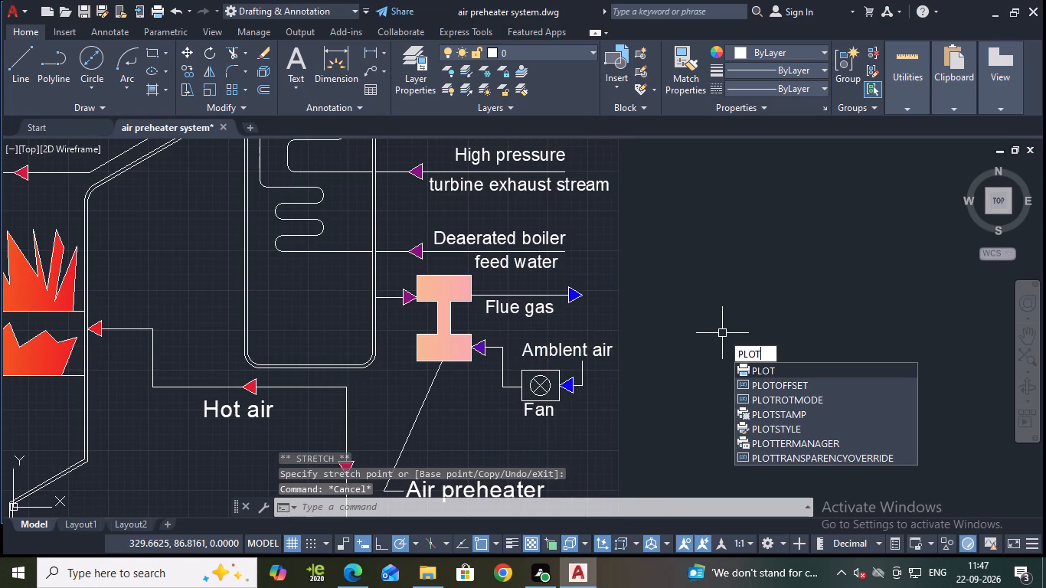
key(Escape)
key(ctrl+s)
Set up a plot with the DWG To PDF.pc3 plotter and ISO A4 (297.00 x 210.00 MM) paper.
text(PLOT)
click(807, 373)
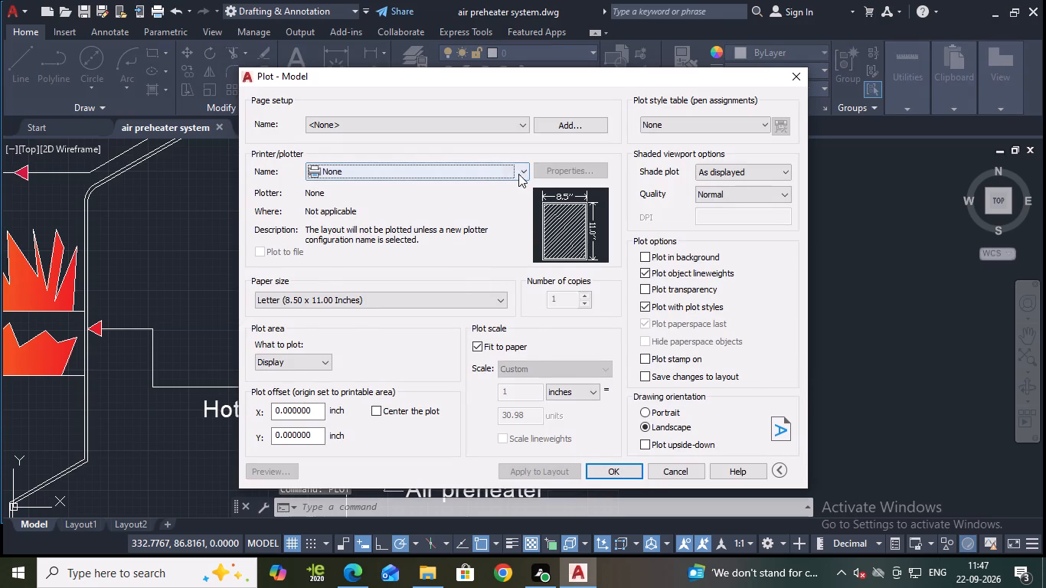
click(520, 172)
click(390, 257)
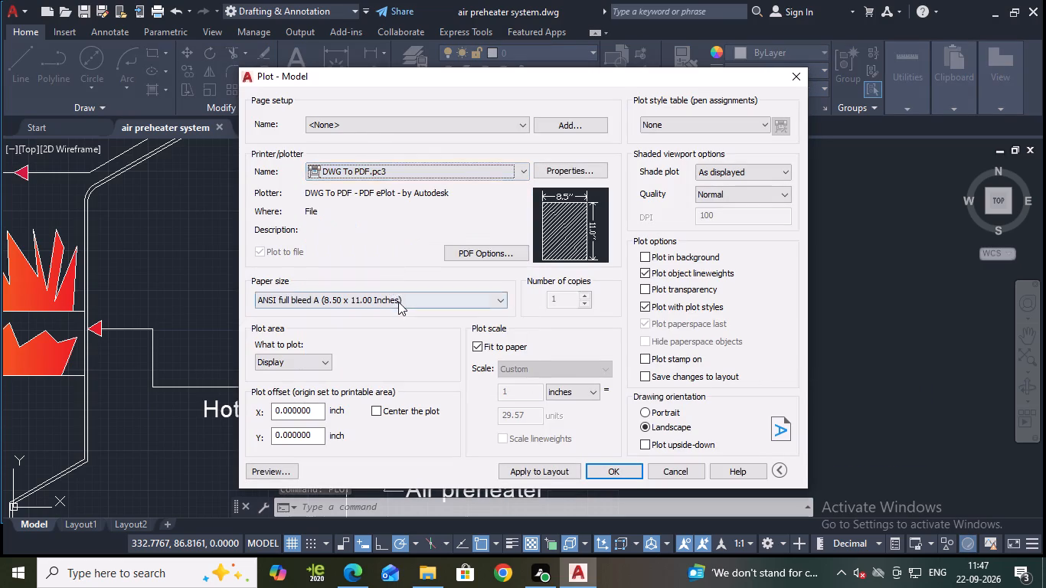
click(399, 302)
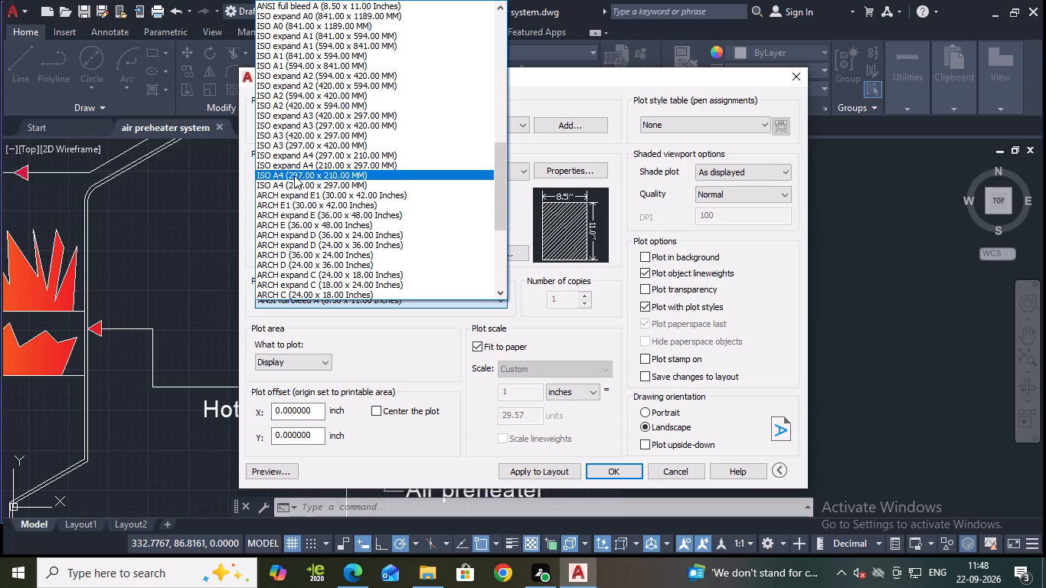
click(294, 175)
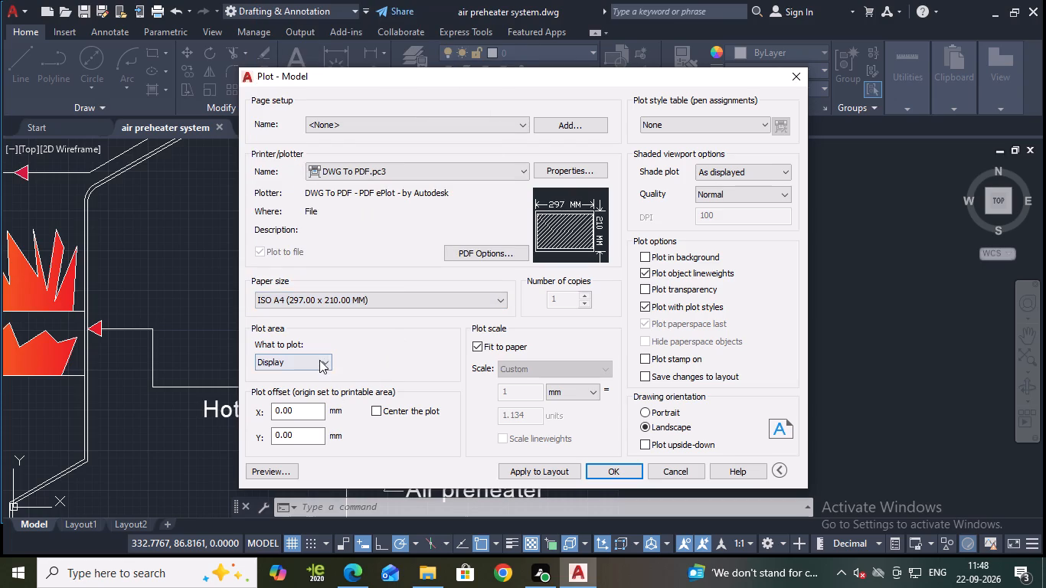
Define the plot area as a window from the upper-left to the lower-right corner of the drawing limits, enclosing the whole diagram.
click(319, 360)
click(292, 402)
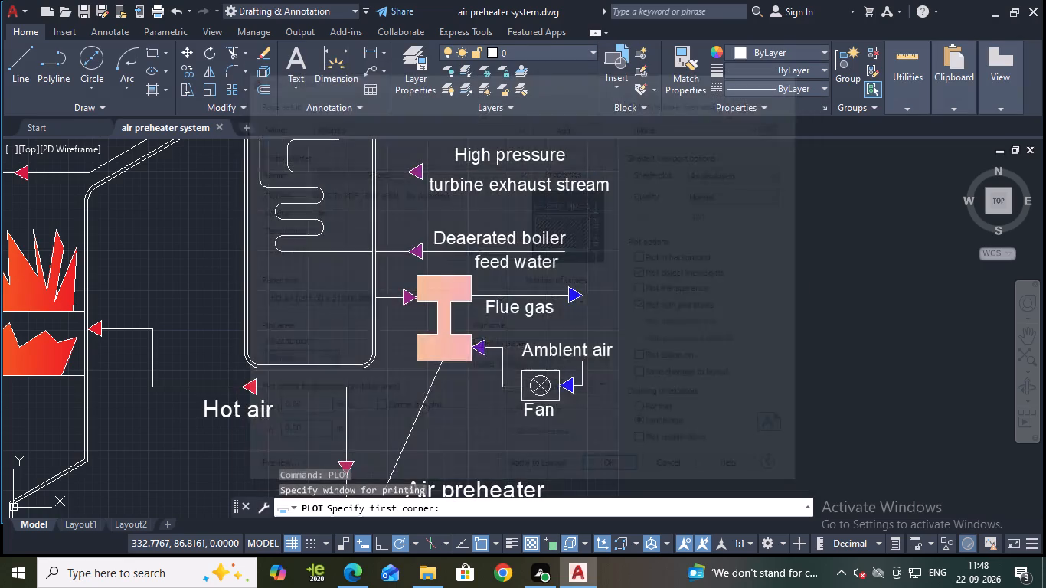
scroll(400, 315, down, 3)
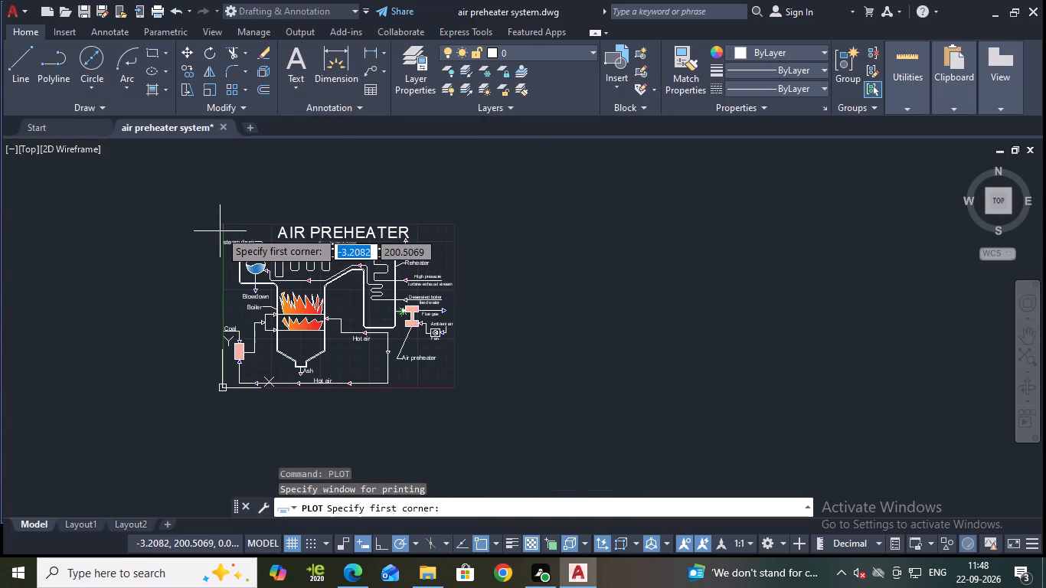
scroll(224, 224, up, 3)
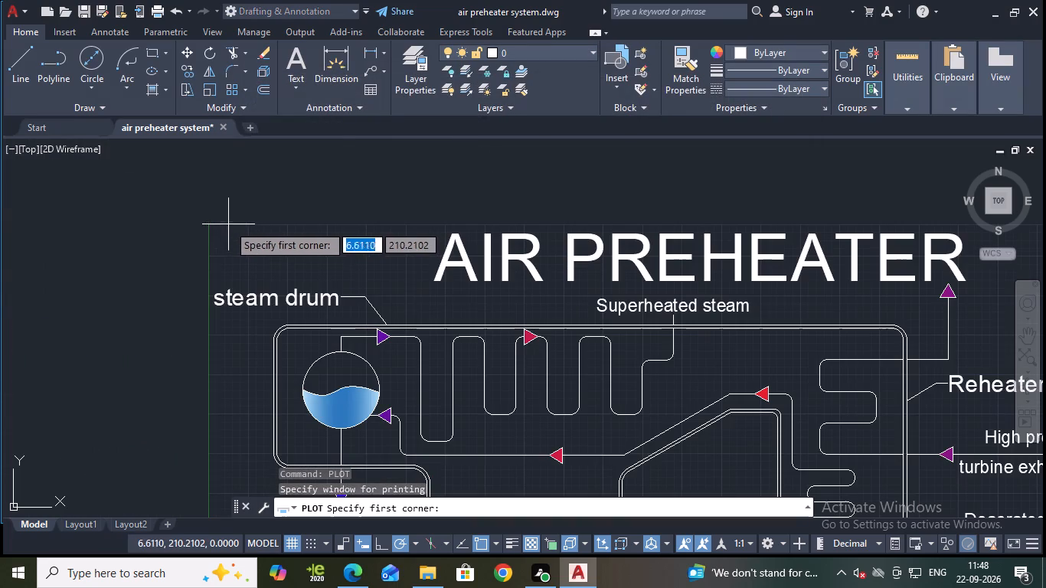
click(208, 226)
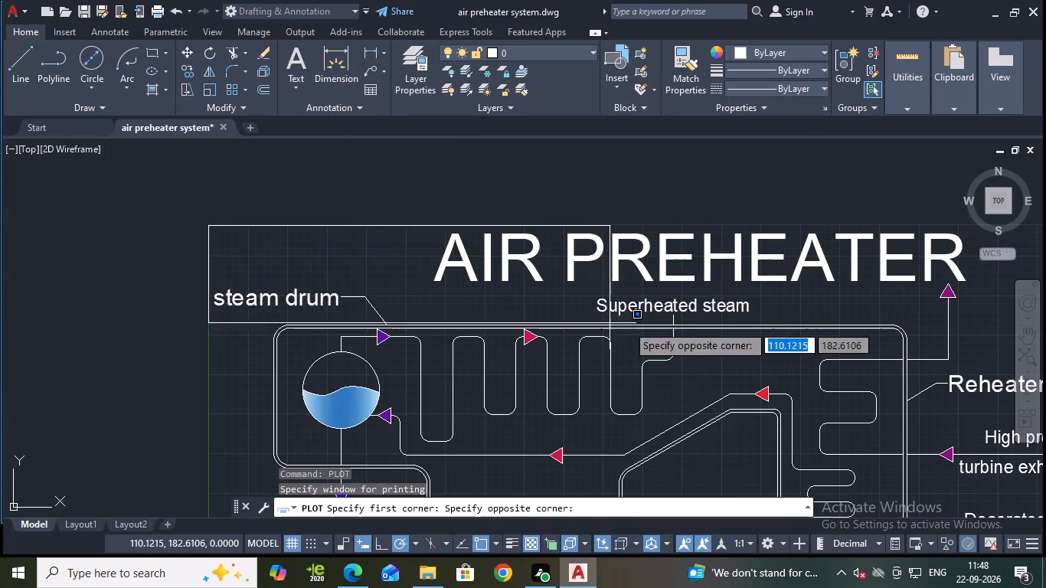
middle_drag(783, 351, 613, 142)
scroll(999, 366, down, 2)
middle_drag(960, 411, 824, 234)
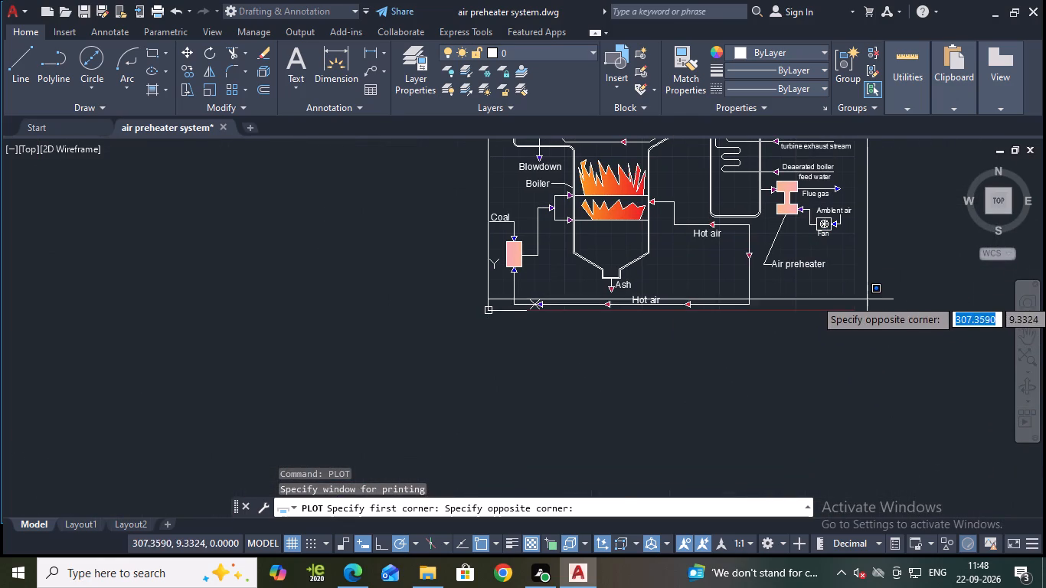
scroll(865, 299, up, 2)
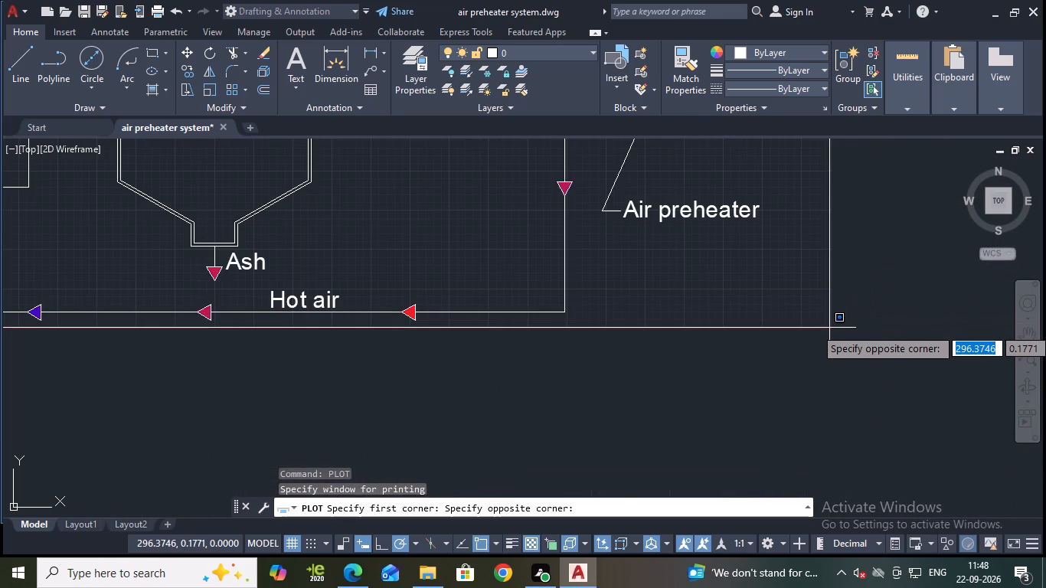
click(829, 328)
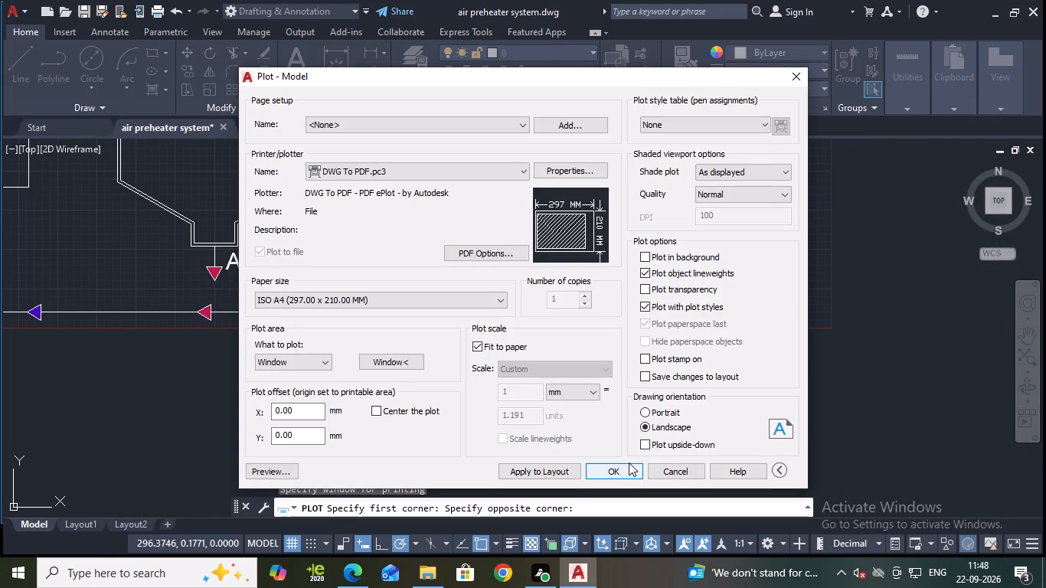
Plot the diagram to a PDF file named "air preheater system-Model.pdf".
click(614, 464)
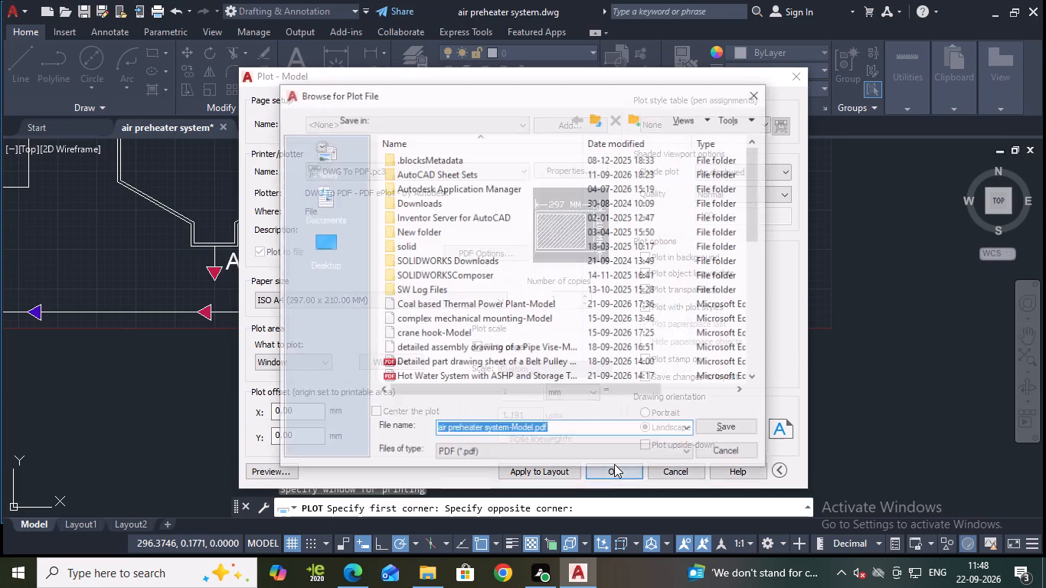
click(716, 426)
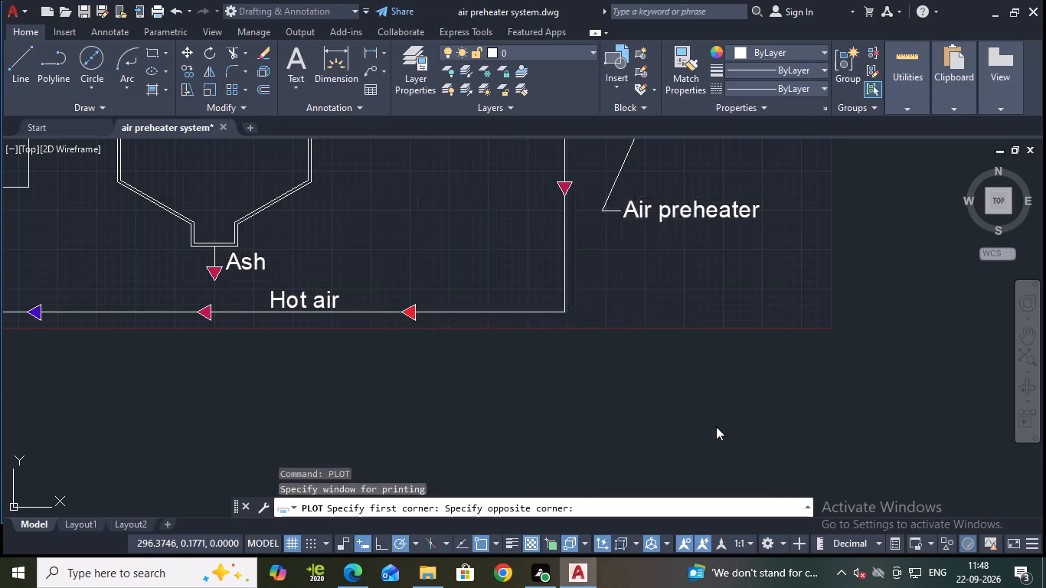
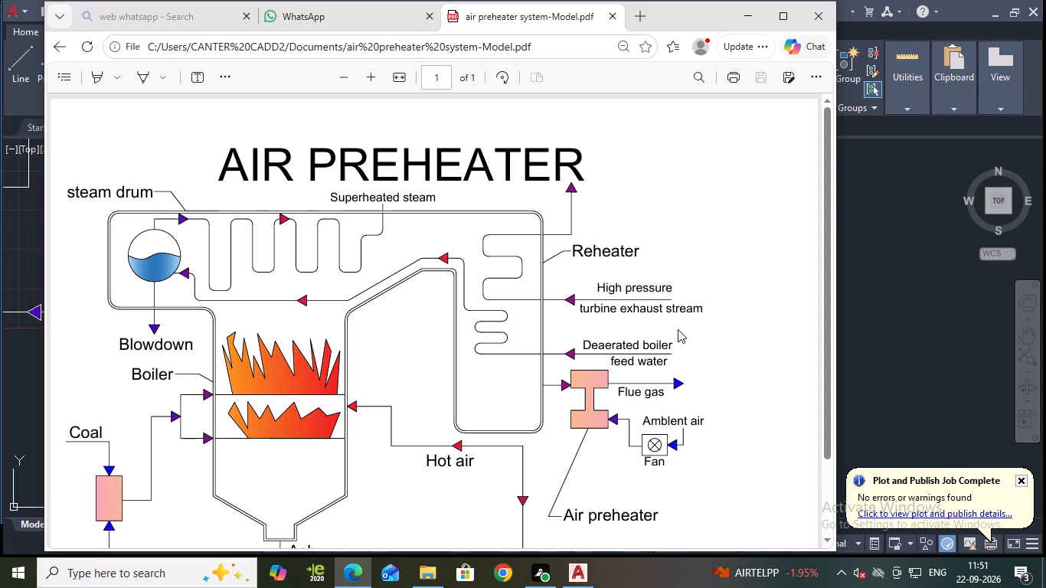
Review the plotted PDF page to check that the whole air preheater diagram and its labels are included.
scroll(692, 312, down, 2)
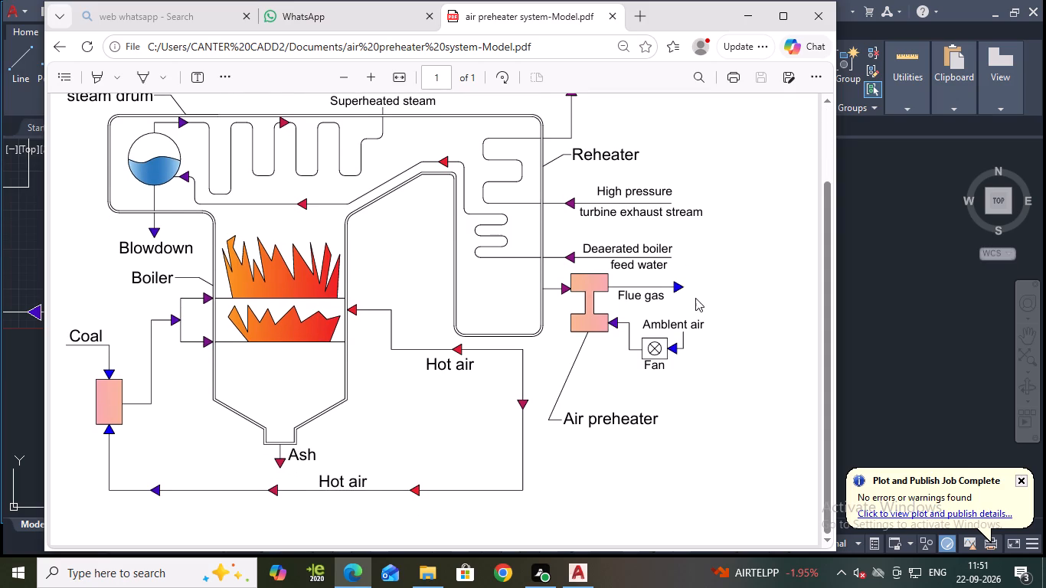
scroll(695, 264, up, 1)
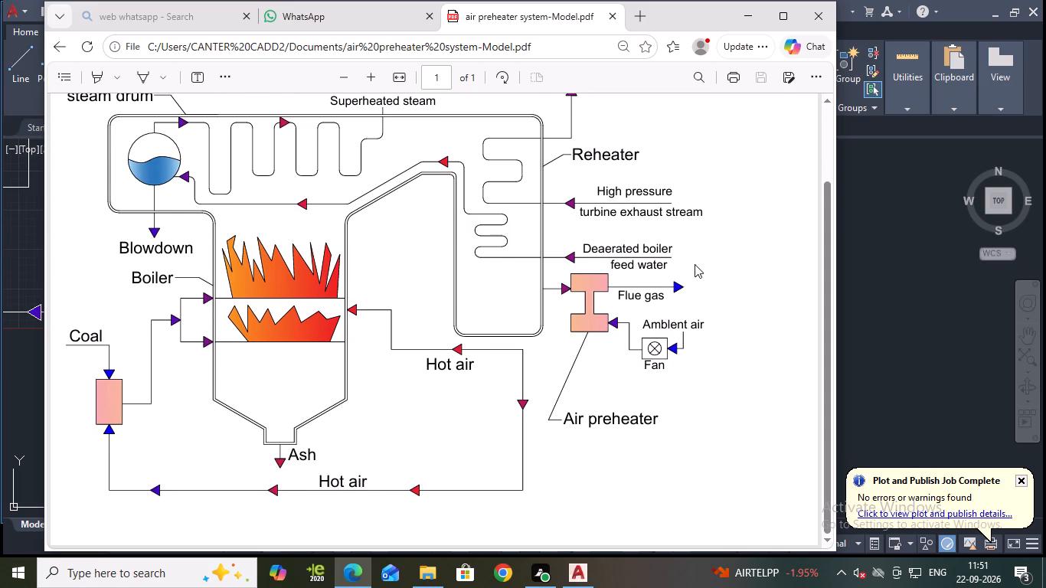